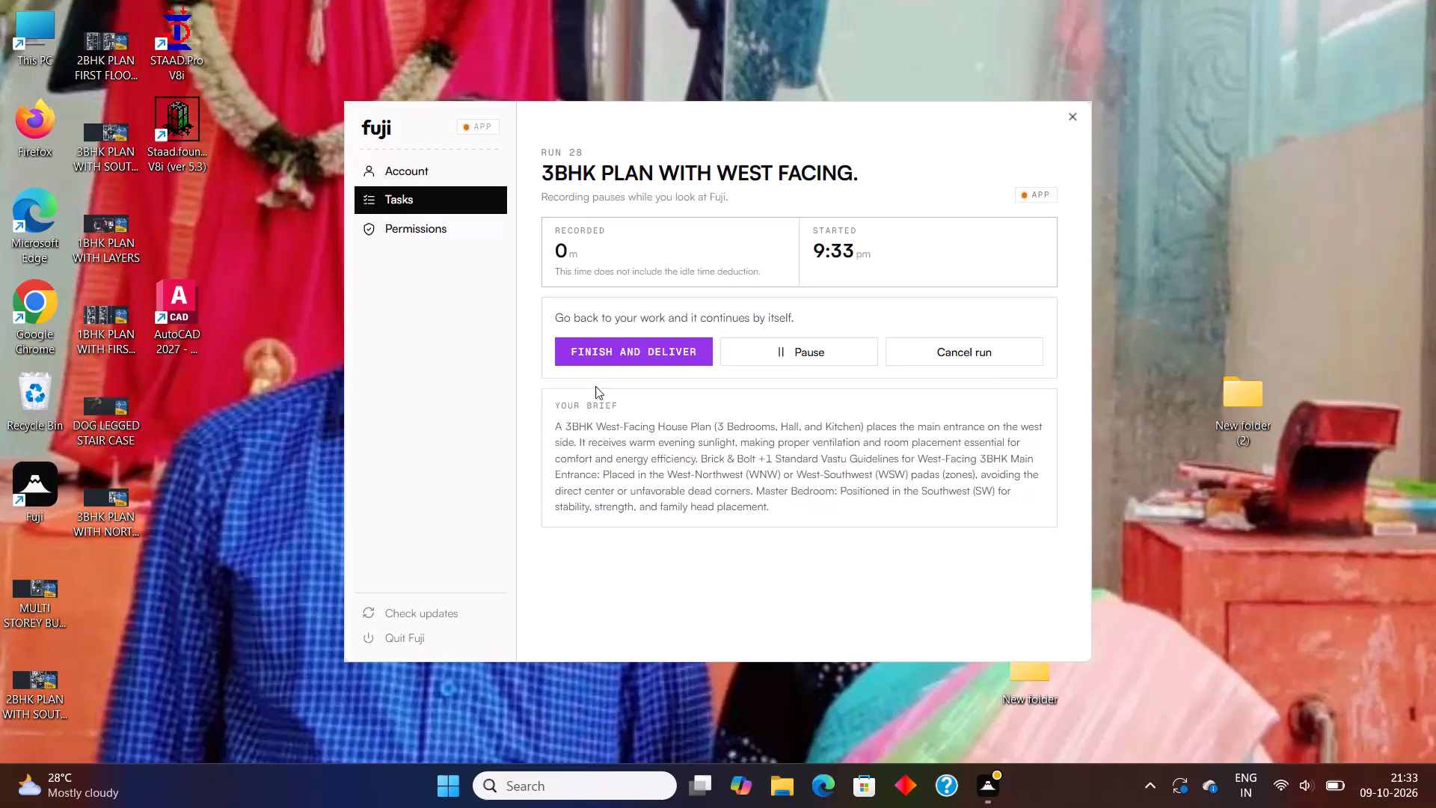
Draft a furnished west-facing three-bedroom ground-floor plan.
Launch AutoCAD 2027 and create a new blank drawing.
{"action": "double_click", "coordinate": [170, 308]}
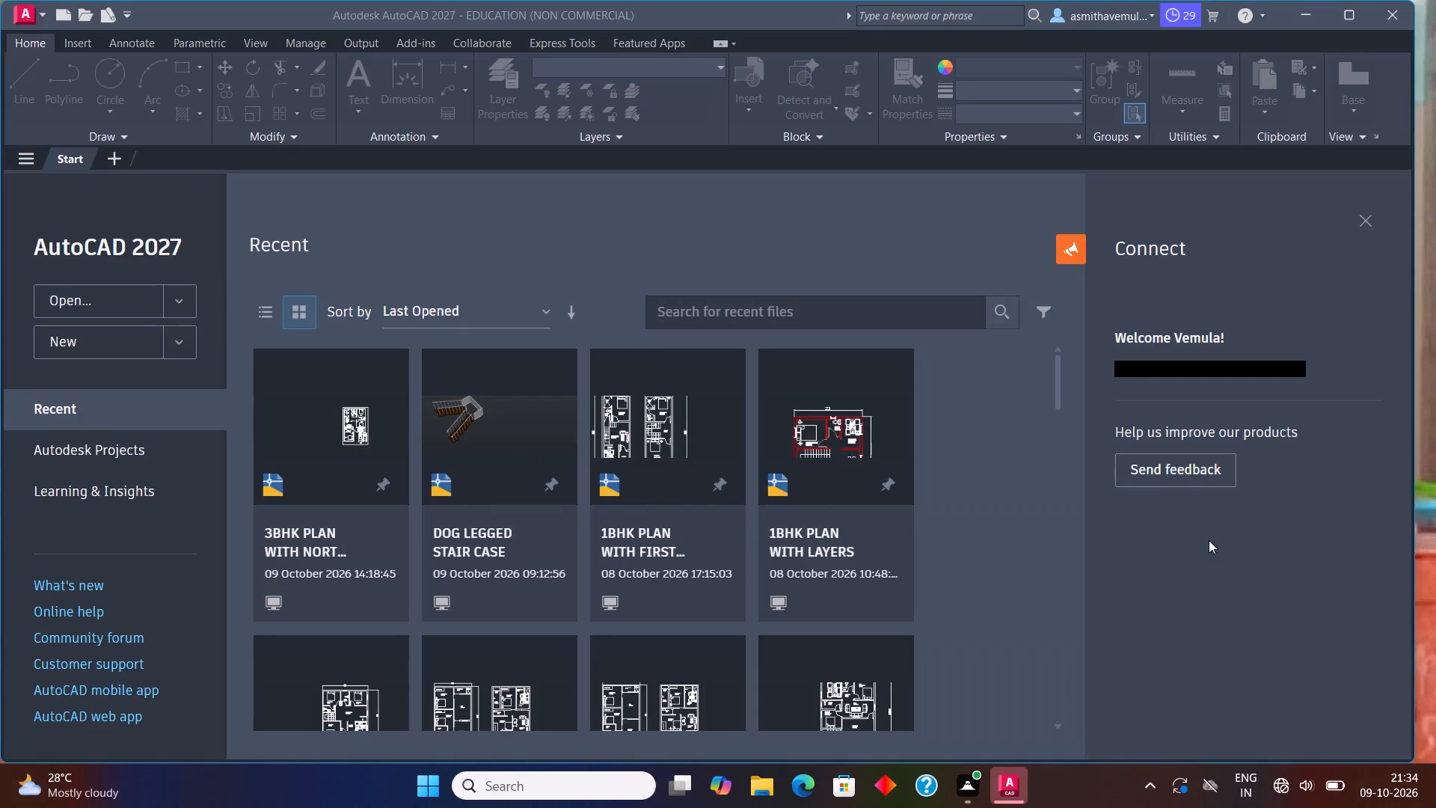
{"action": "left_click", "coordinate": [80, 331]}
{"action": "left_click", "coordinate": [135, 336]}
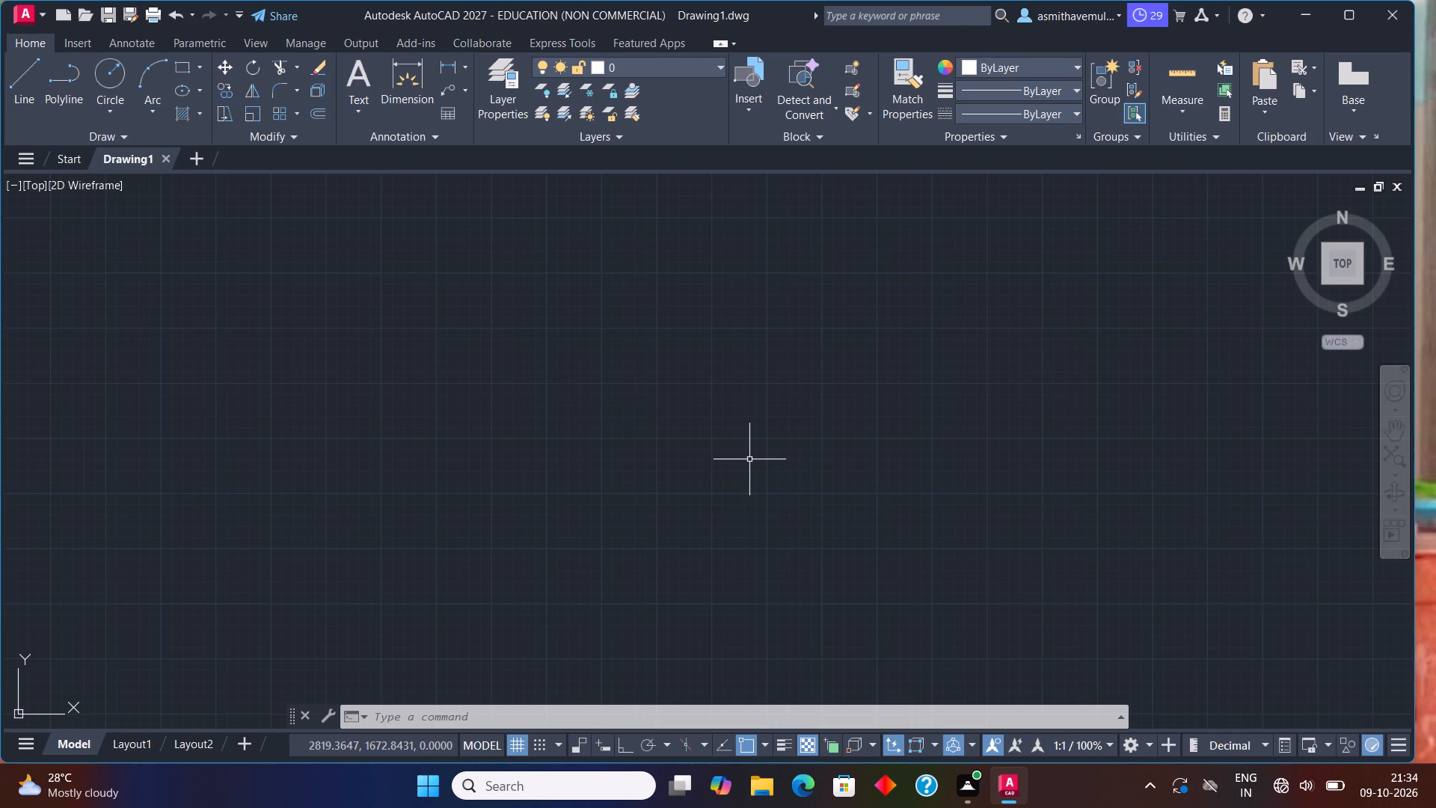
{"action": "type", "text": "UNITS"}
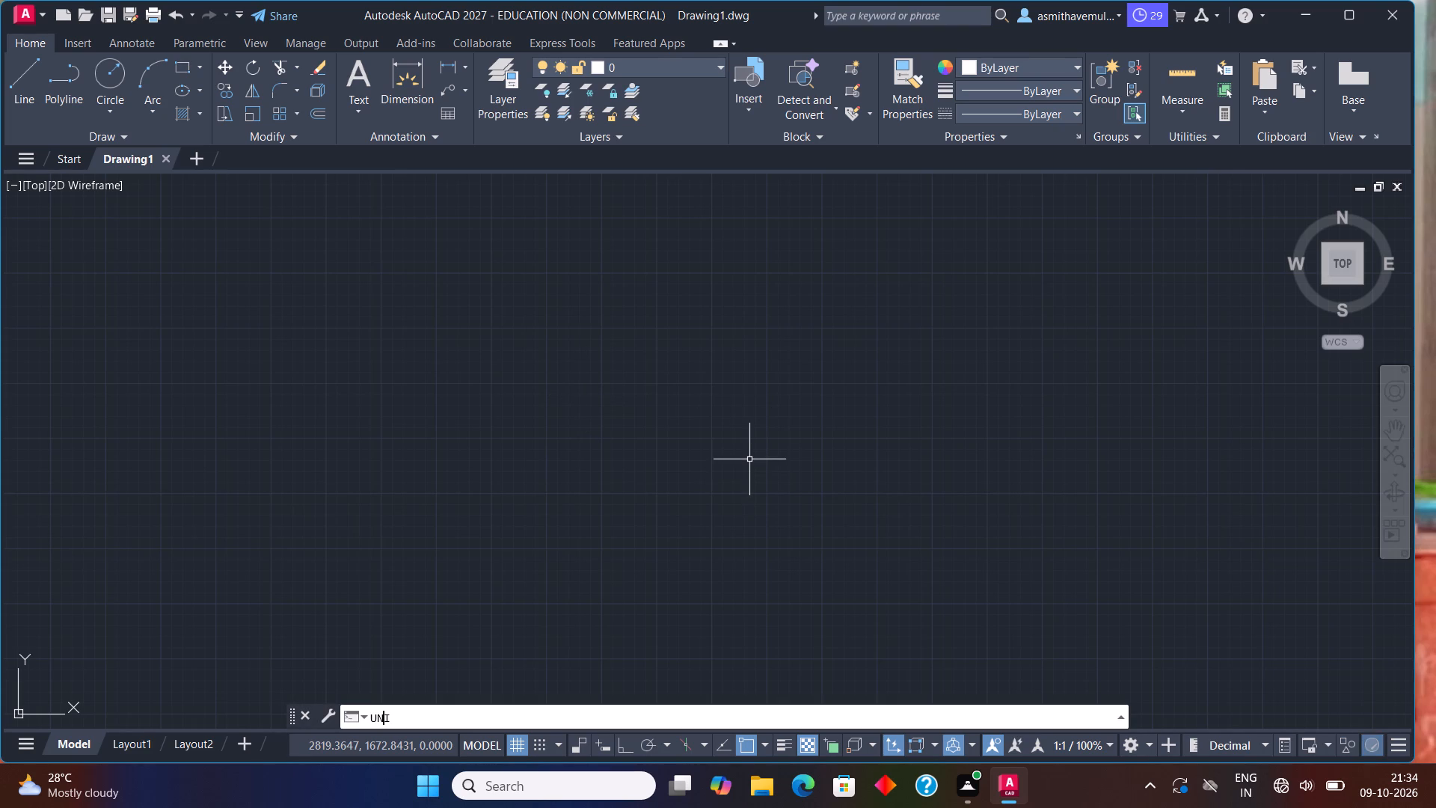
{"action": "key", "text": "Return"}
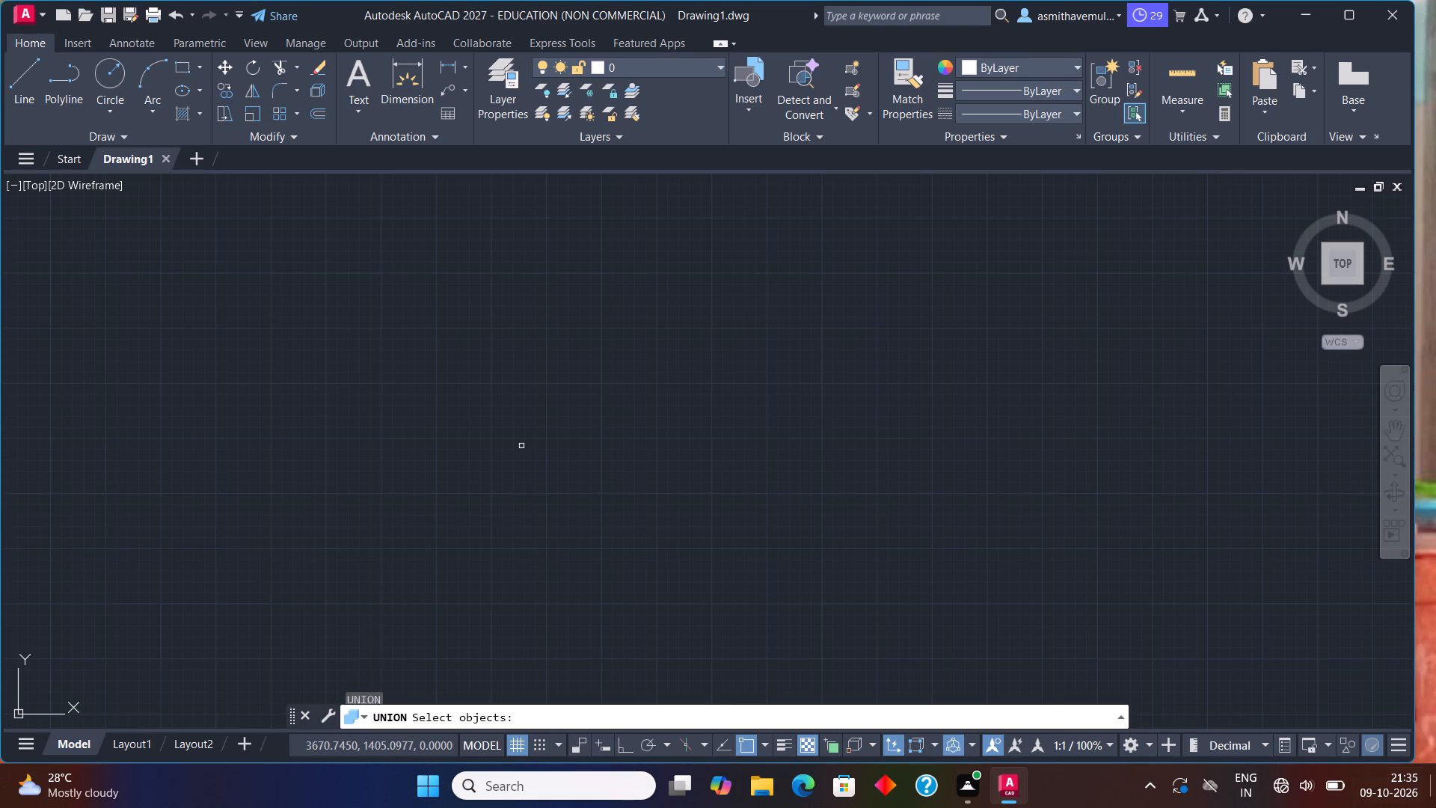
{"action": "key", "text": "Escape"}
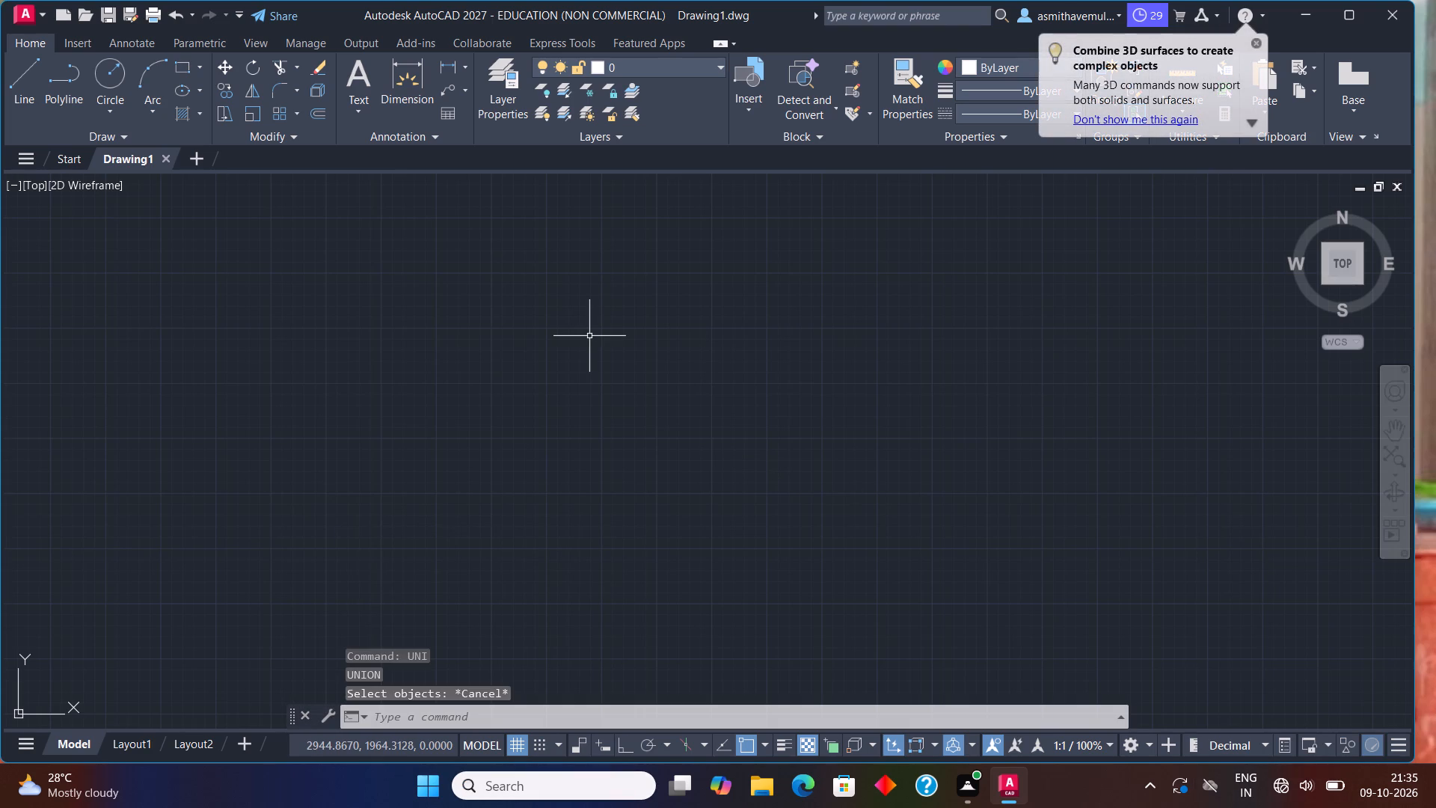
Configure the drawing units to Engineering length with 0'-0.0" precision and an insertion scale in inches.
{"action": "type", "text": "UNITS"}
{"action": "key", "text": "Return"}
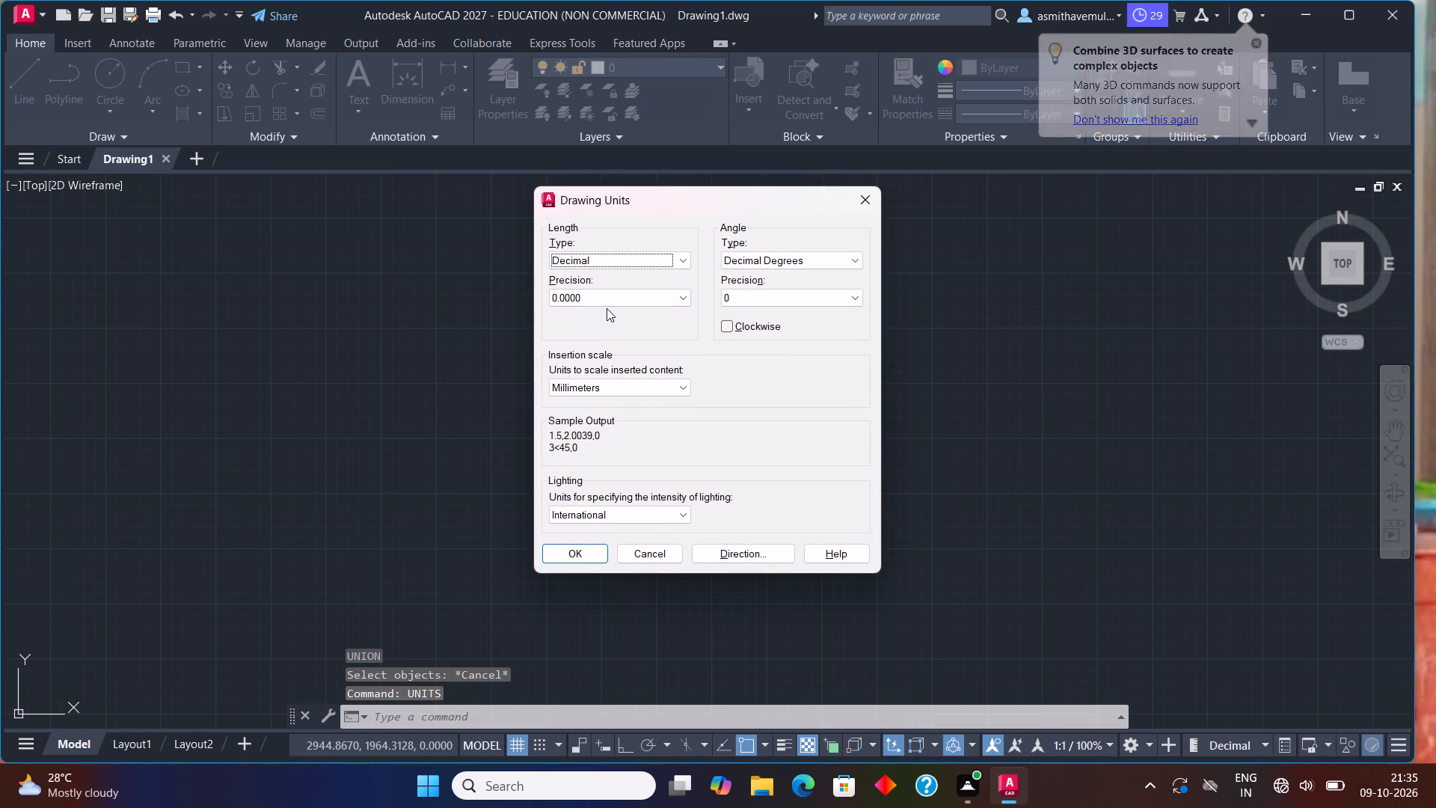
{"action": "left_click", "coordinate": [683, 253]}
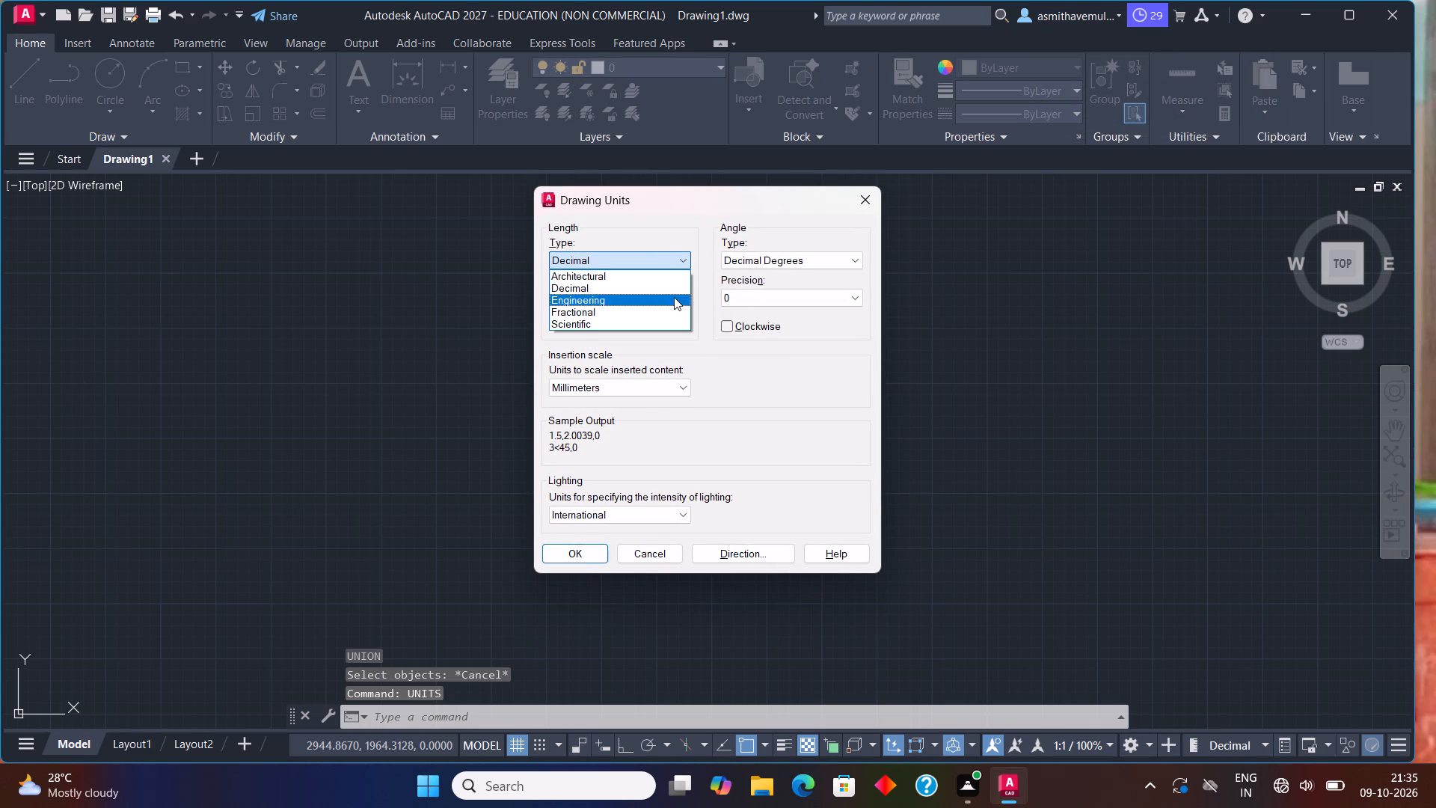
{"action": "left_click", "coordinate": [674, 297]}
{"action": "left_click", "coordinate": [674, 295]}
{"action": "left_click", "coordinate": [667, 325]}
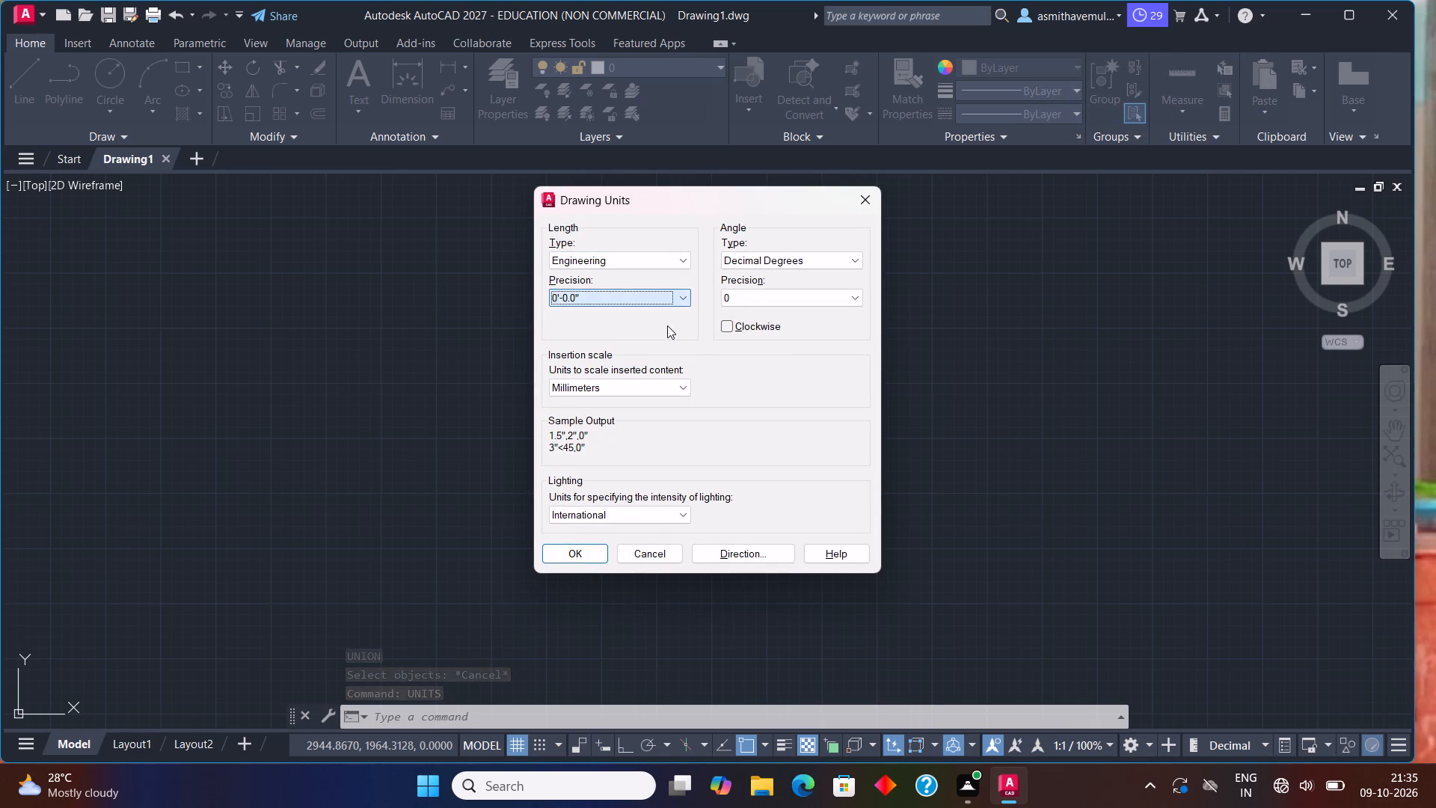
{"action": "left_click", "coordinate": [649, 384]}
{"action": "left_click", "coordinate": [653, 420]}
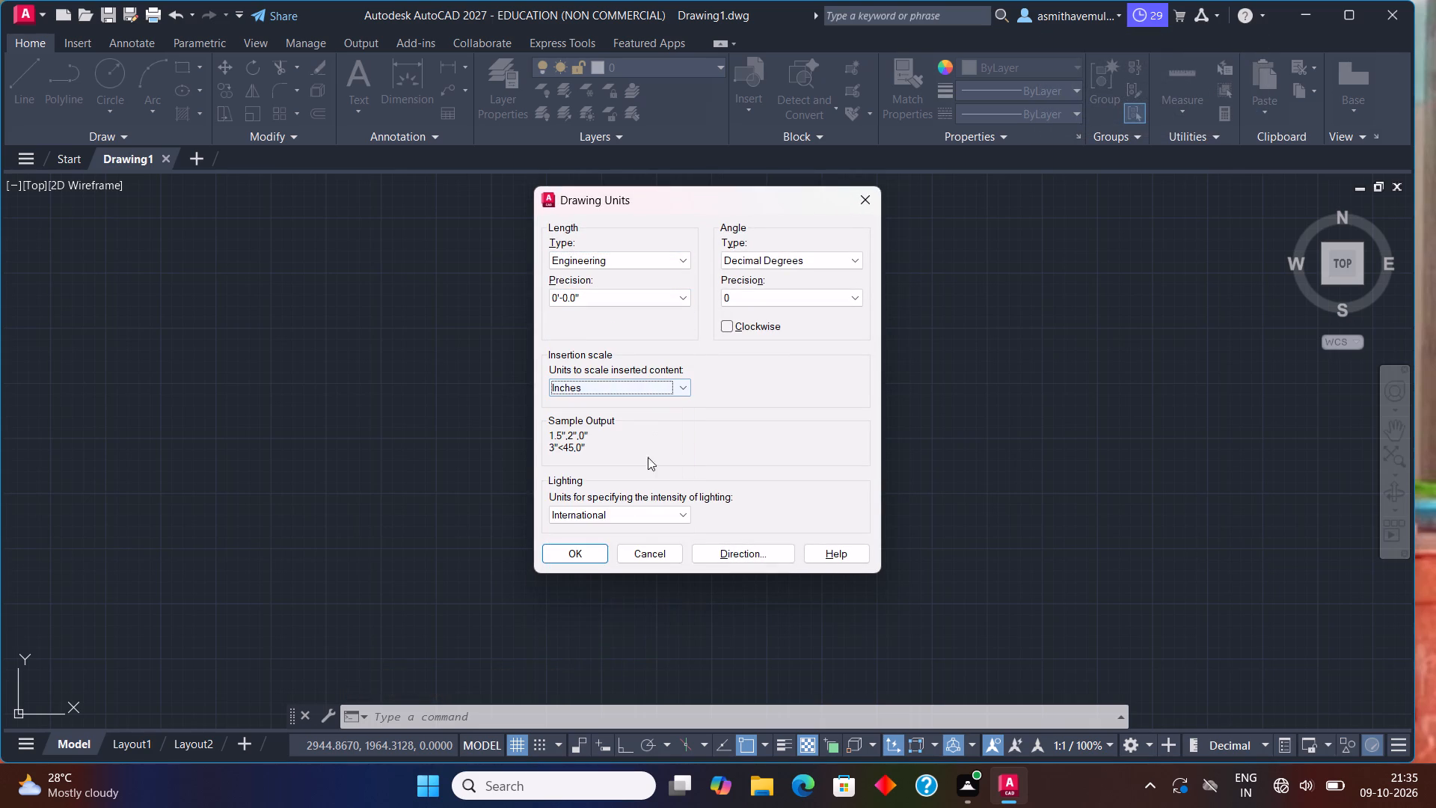
{"action": "left_click", "coordinate": [585, 559]}
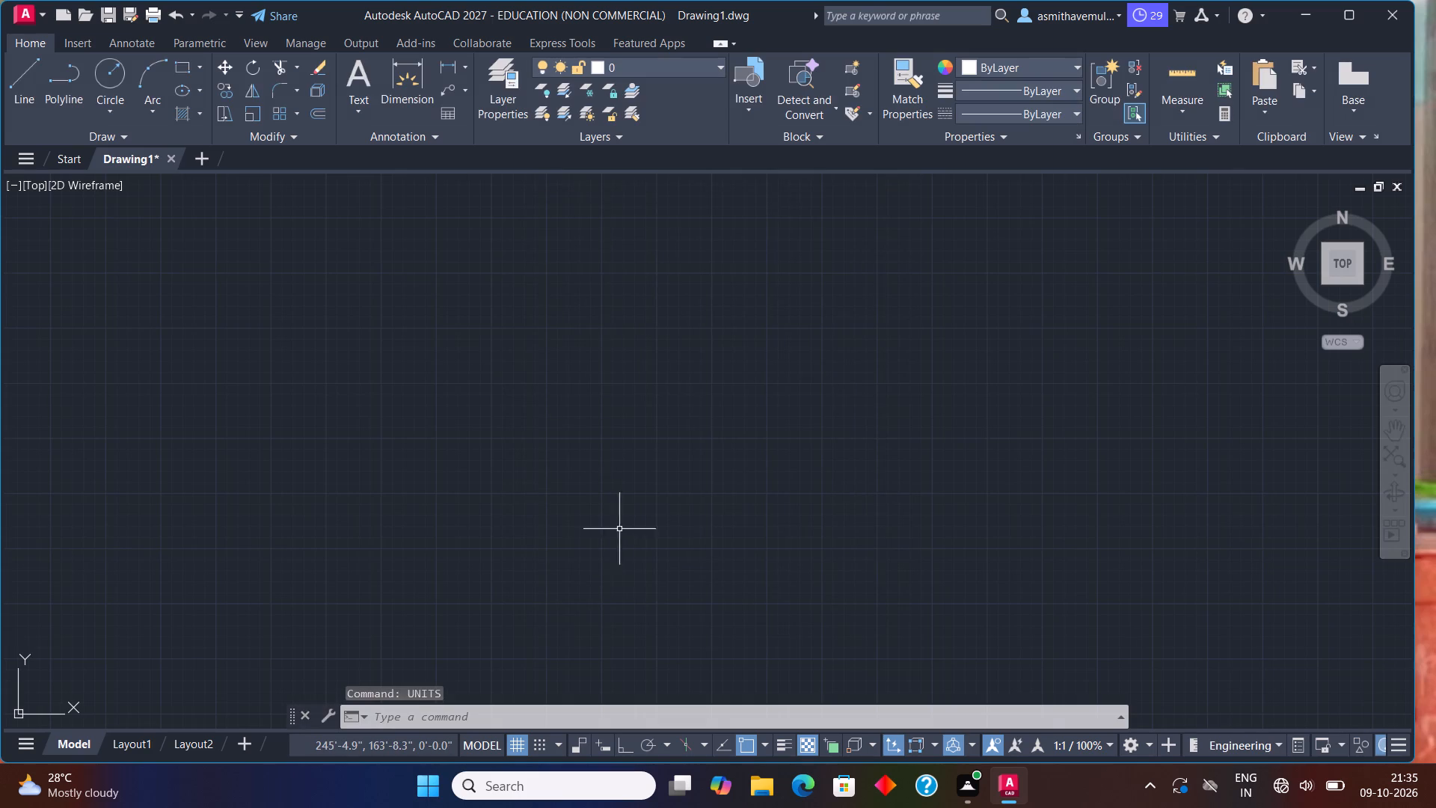
Modify the ISO-25 dimension style to use a text height of 1'.
{"action": "key", "text": "d"}
{"action": "key", "text": "Return"}
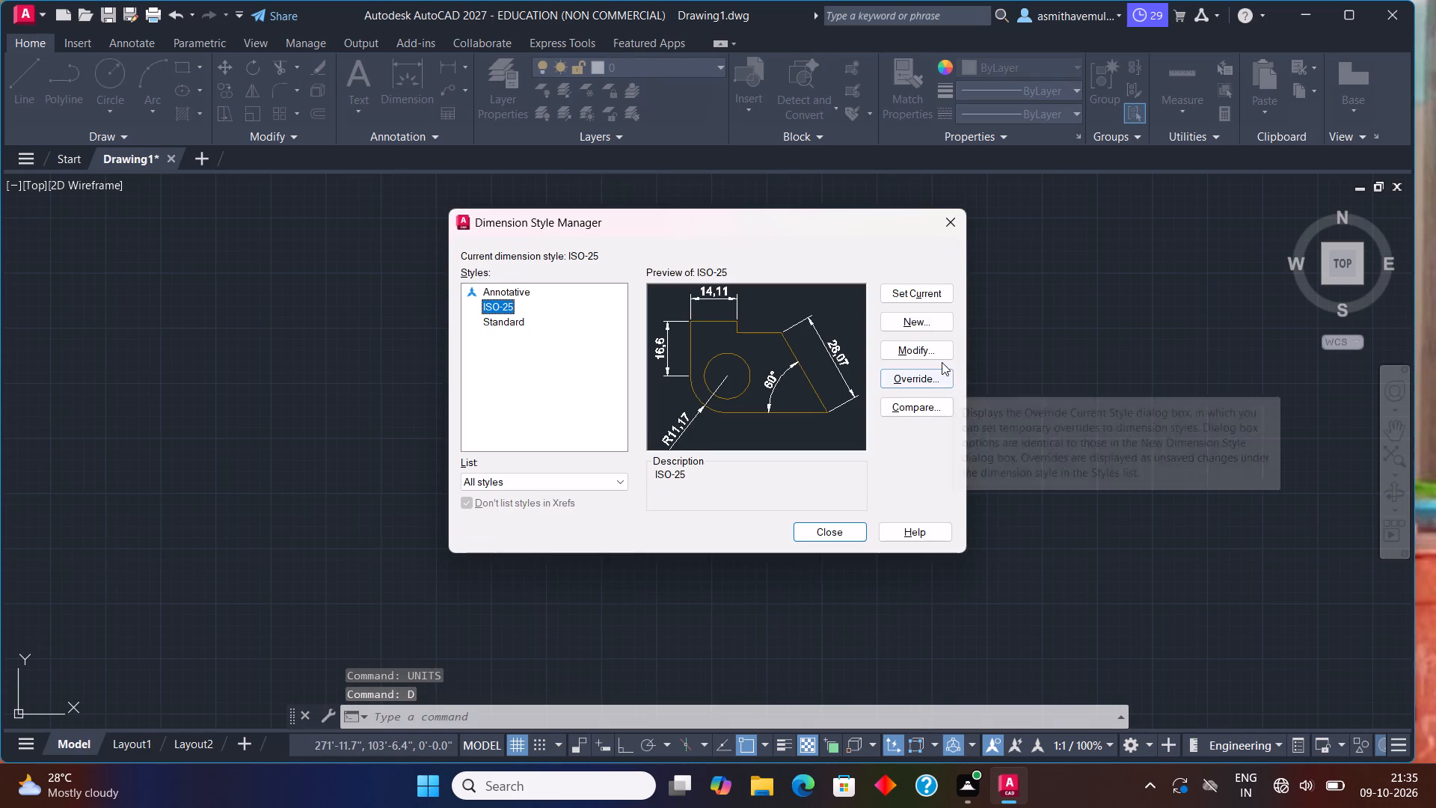
{"action": "left_click", "coordinate": [930, 354]}
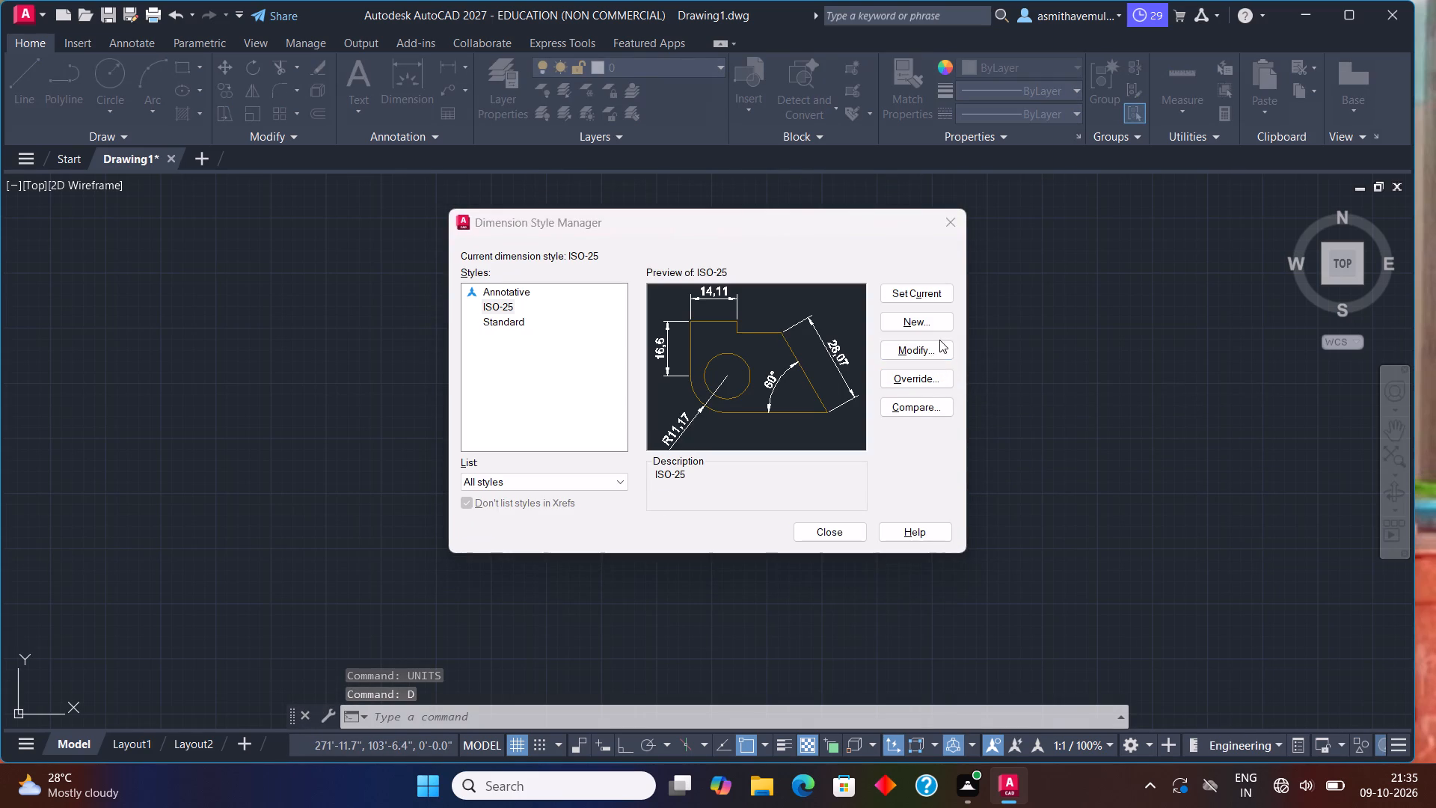
{"action": "left_click", "coordinate": [672, 319]}
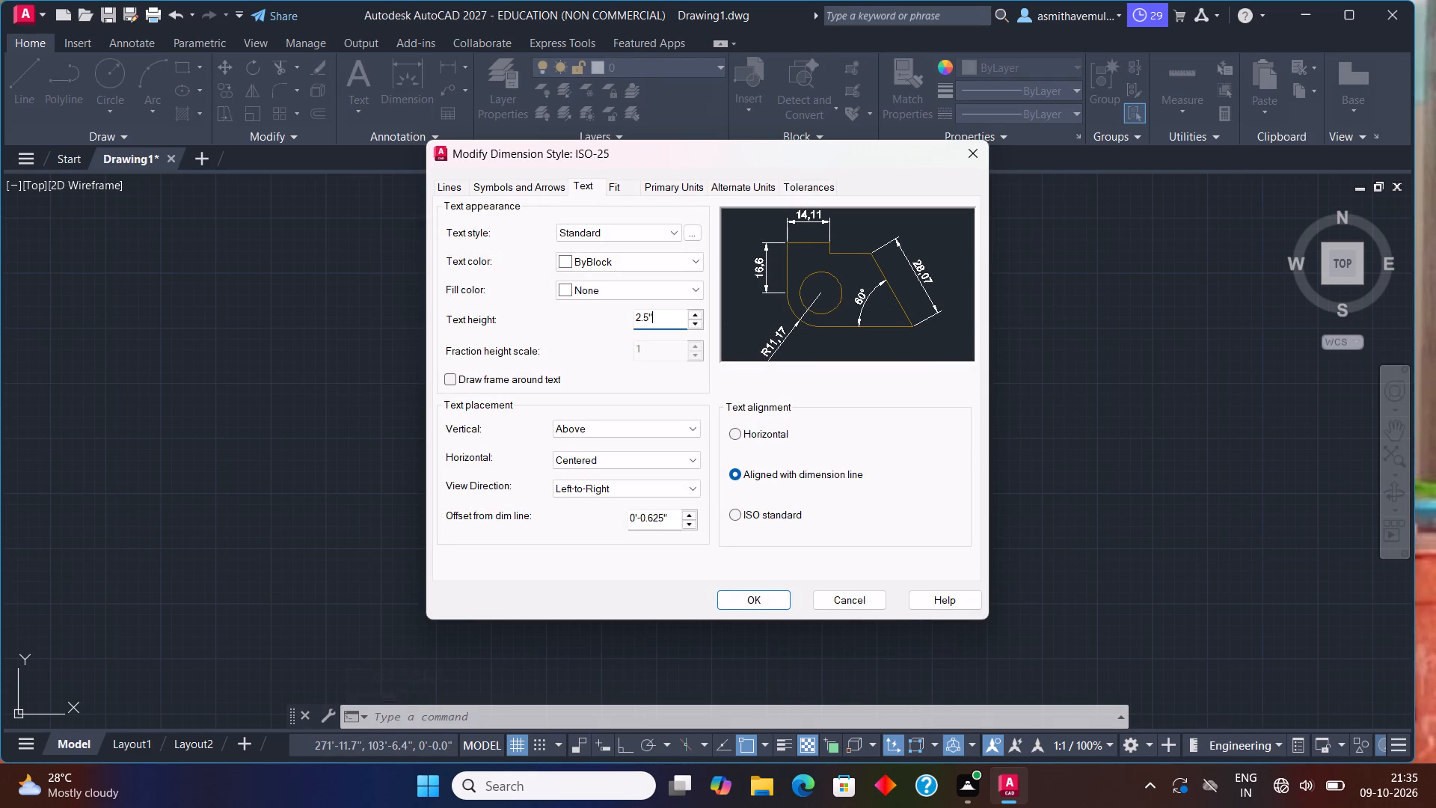
{"action": "key", "text": "BackSpace"}
{"action": "key", "text": "BackSpace"}
{"action": "key", "text": "BackSpace"}
{"action": "key", "text": "BackSpace"}
{"action": "key", "text": "BackSpace"}
{"action": "key", "text": "BackSpace"}
{"action": "key", "text": "BackSpace"}
{"action": "key", "text": "BackSpace"}
{"action": "key", "text": "BackSpace"}
{"action": "key", "text": "BackSpace"}
{"action": "key", "text": "BackSpace"}
{"action": "key", "text": "1"}
{"action": "key", "text": "apostrophe"}
Set the ISO-25 style's primary units to Engineering with 0'-0.0" precision, save it and make it the current dimension style.
{"action": "left_click", "coordinate": [664, 188]}
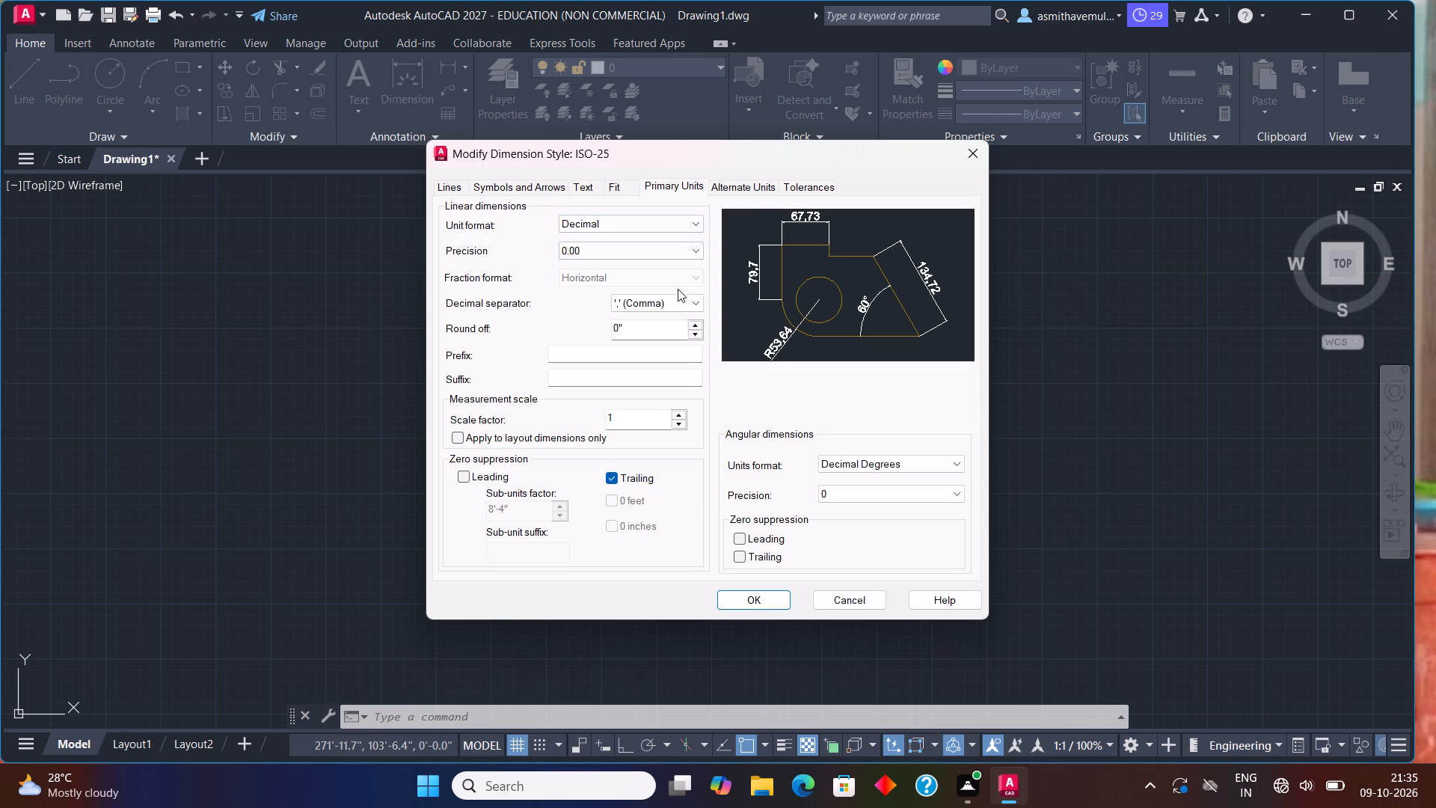
{"action": "left_click", "coordinate": [678, 228]}
{"action": "left_click", "coordinate": [667, 266]}
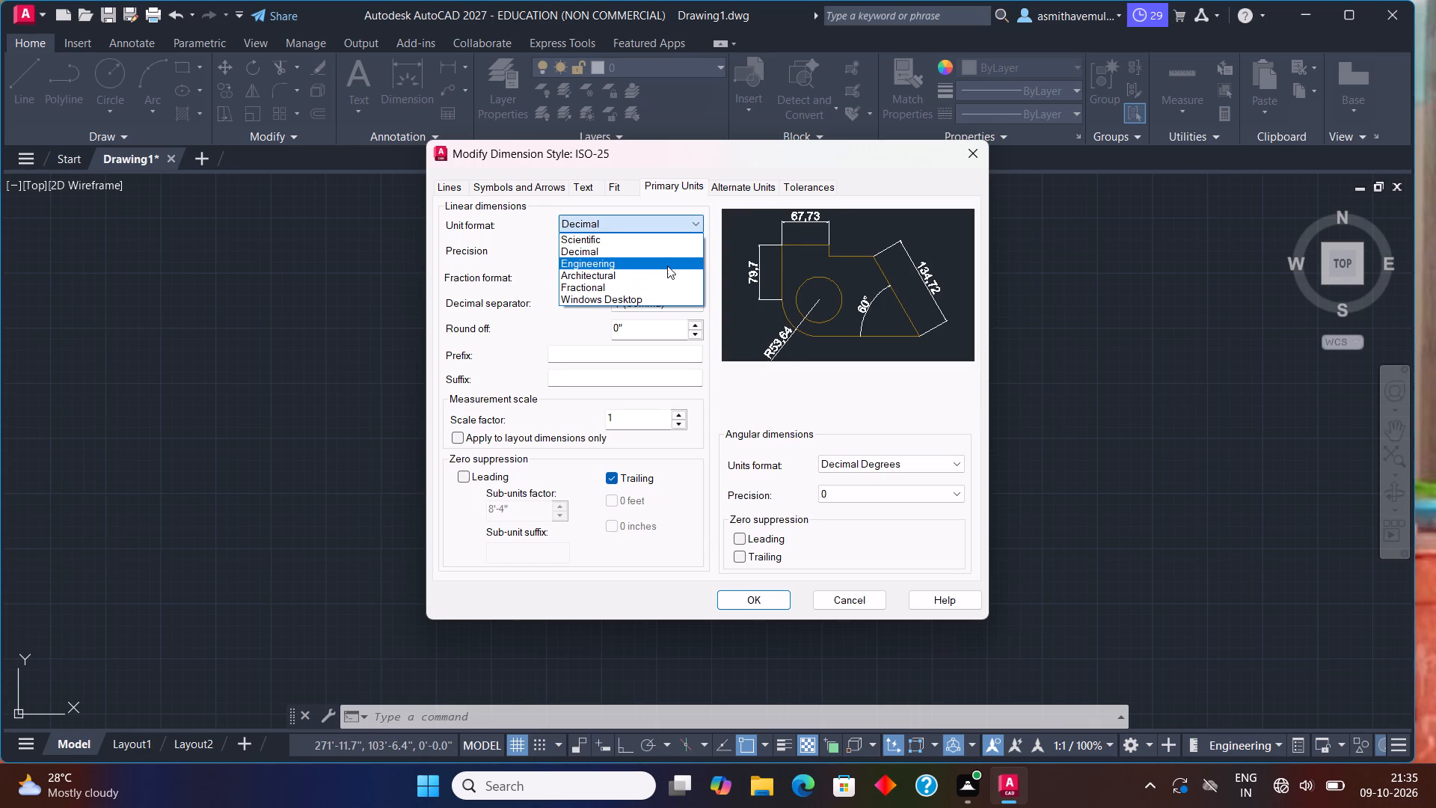
{"action": "left_click", "coordinate": [668, 251]}
{"action": "left_click", "coordinate": [659, 278]}
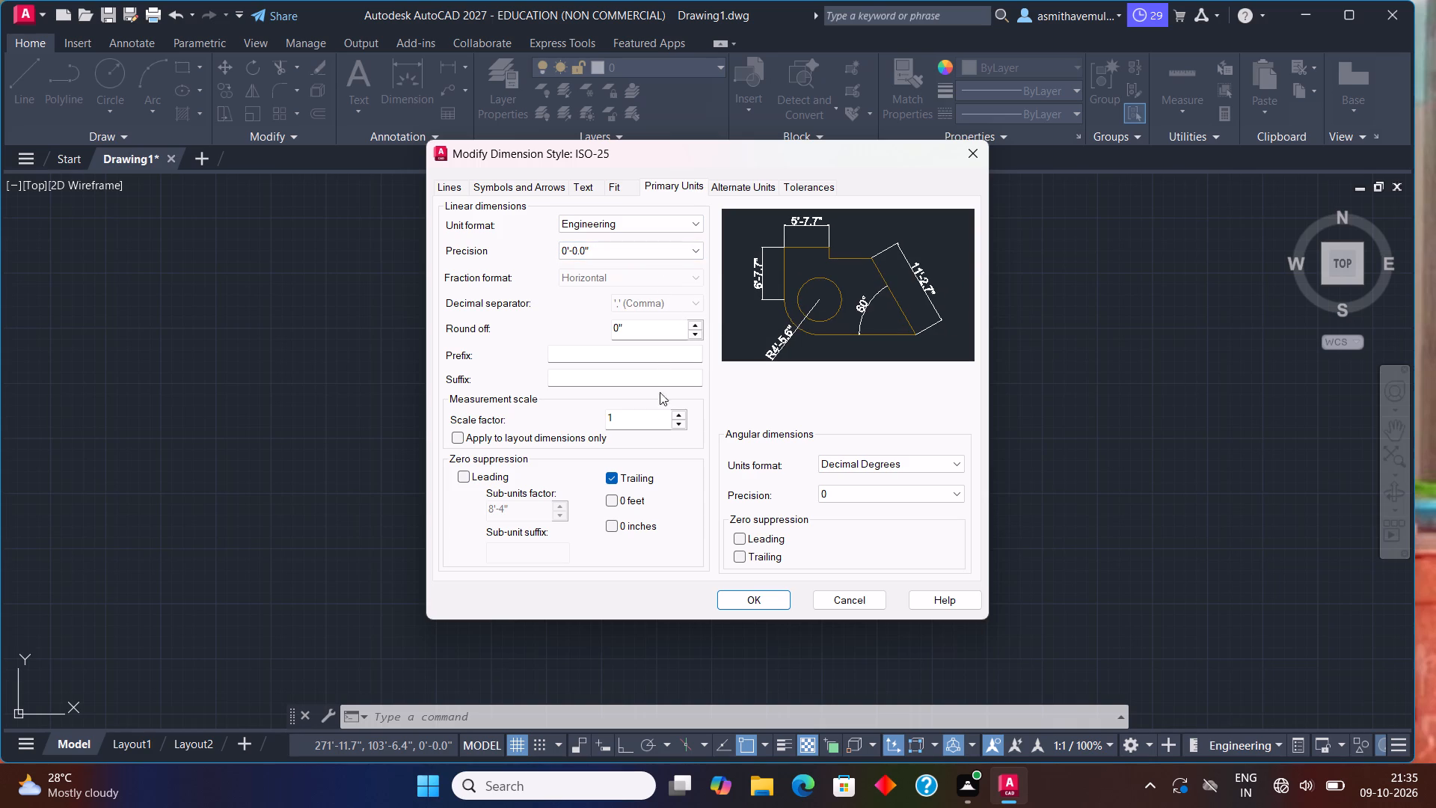
{"action": "left_click", "coordinate": [754, 599]}
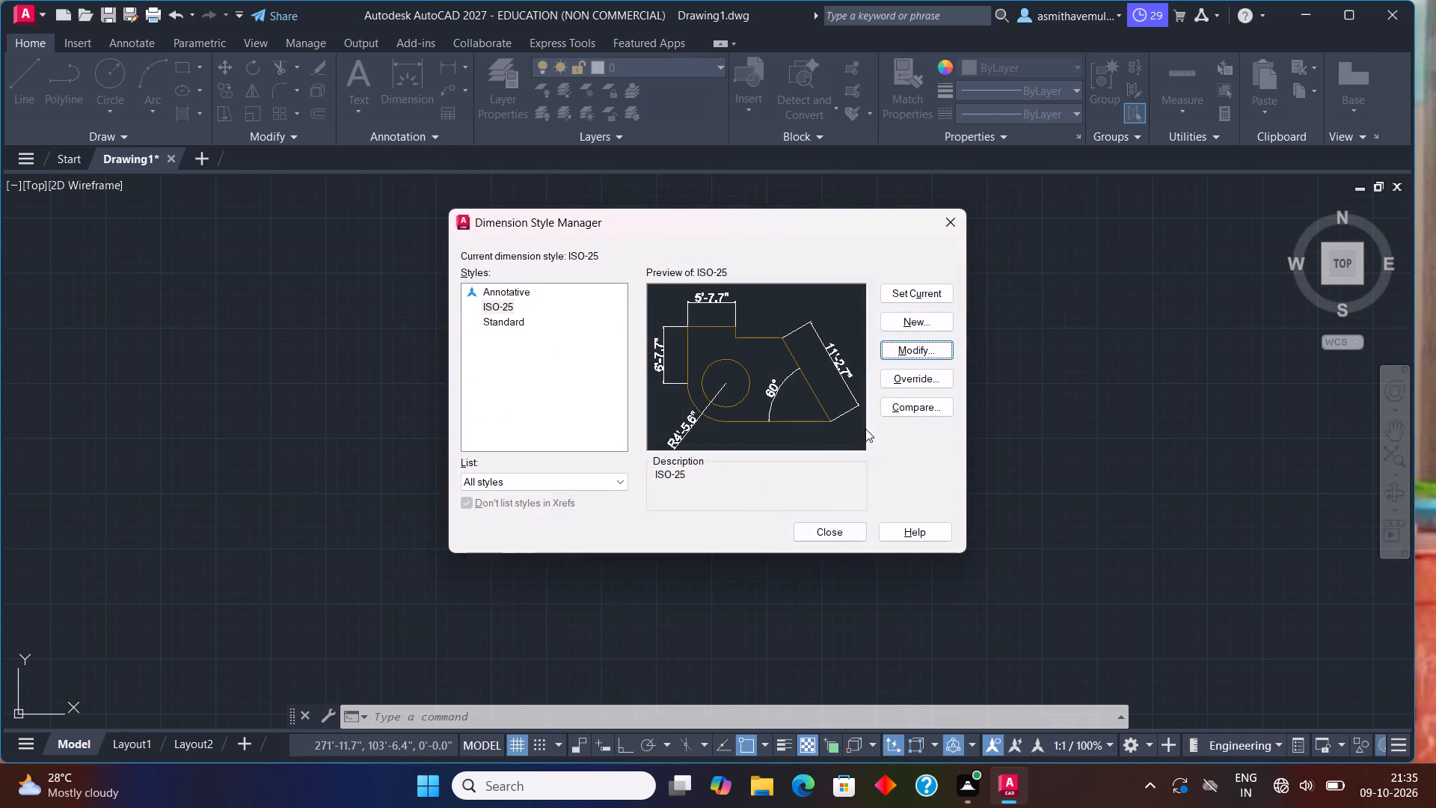
{"action": "triple_click", "coordinate": [917, 296]}
{"action": "double_click", "coordinate": [917, 296]}
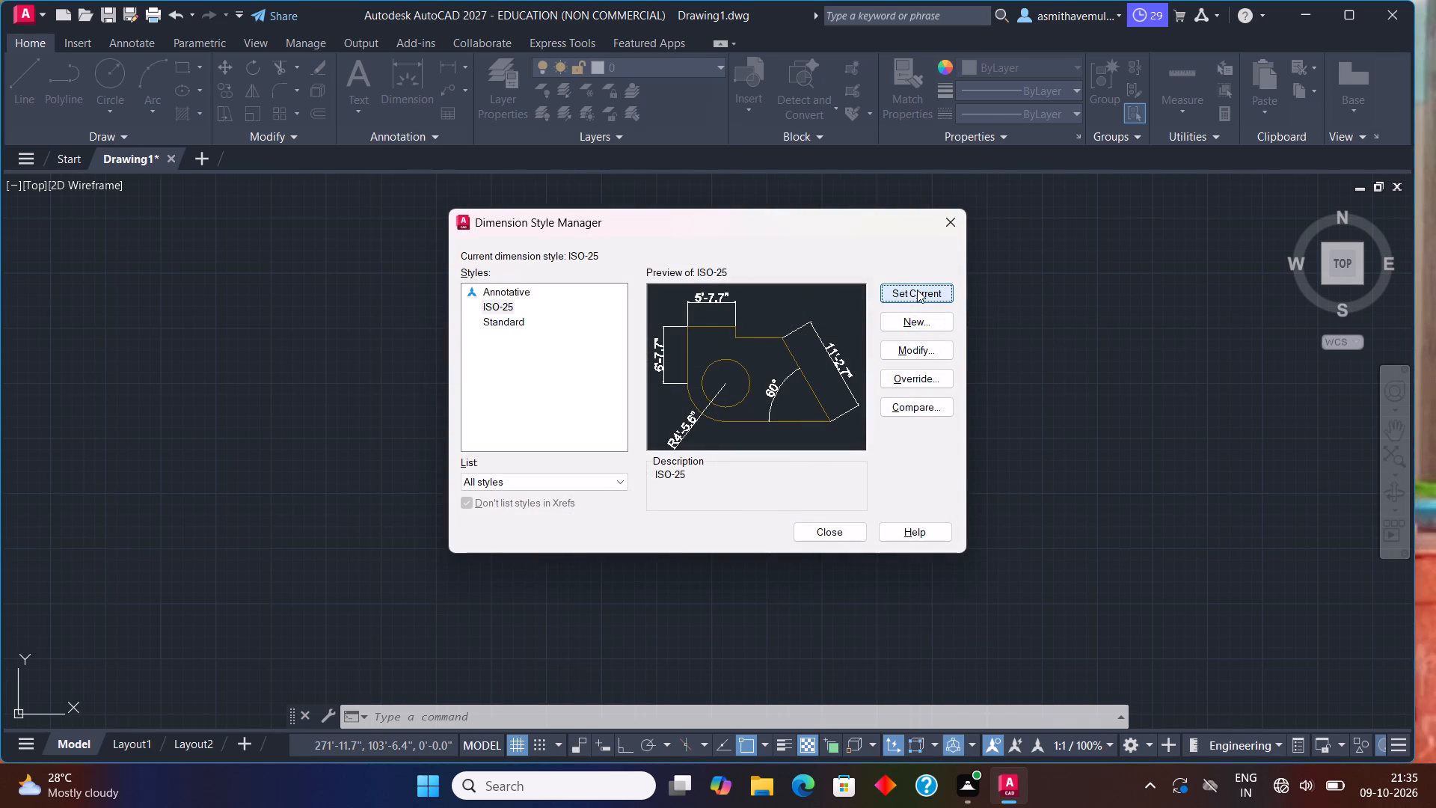
{"action": "left_click", "coordinate": [946, 230]}
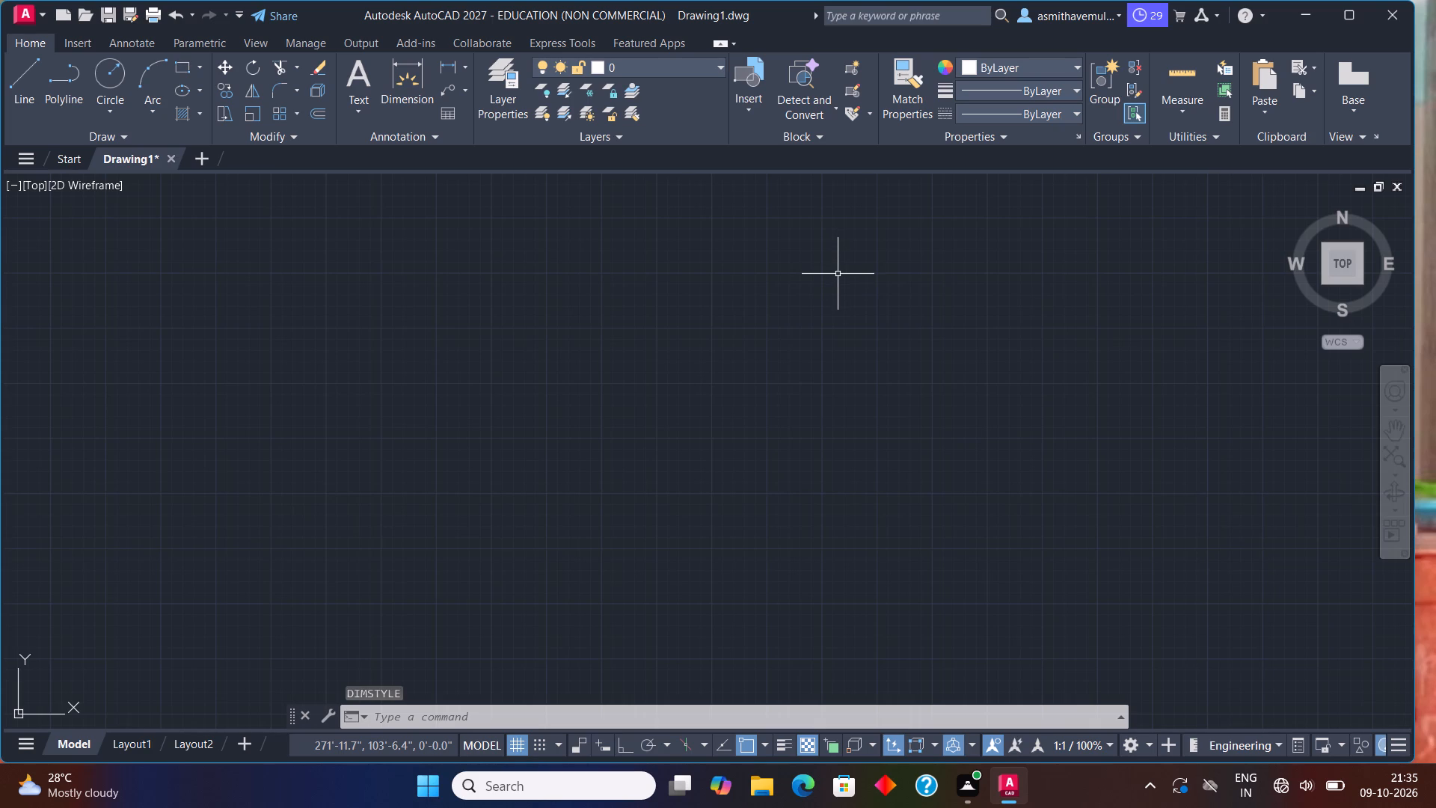
Draw a rectangle 26' long and 33' wide as the outer outline of the house plan.
{"action": "type", "text": "REC"}
{"action": "key", "text": "Return"}
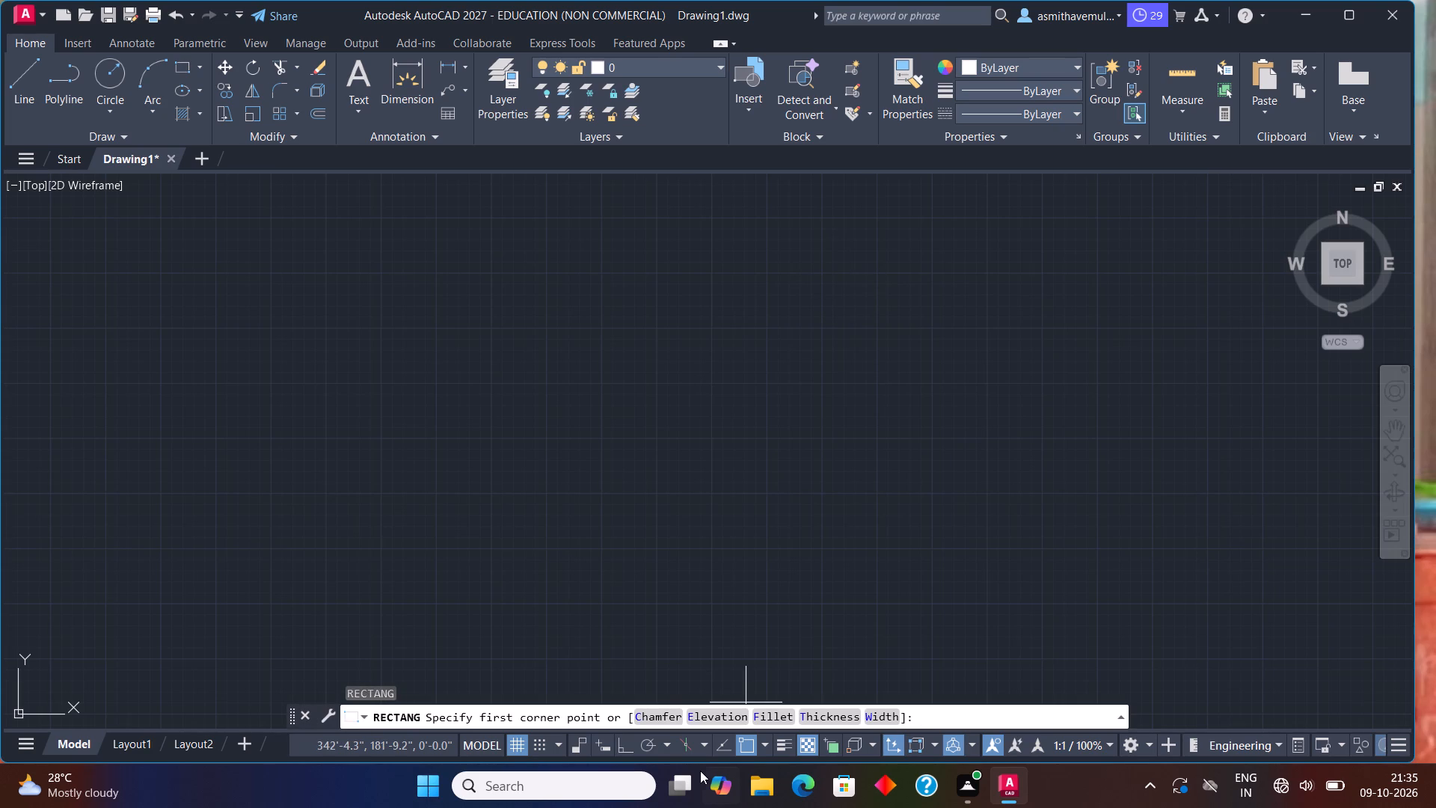
{"action": "left_click", "coordinate": [524, 623]}
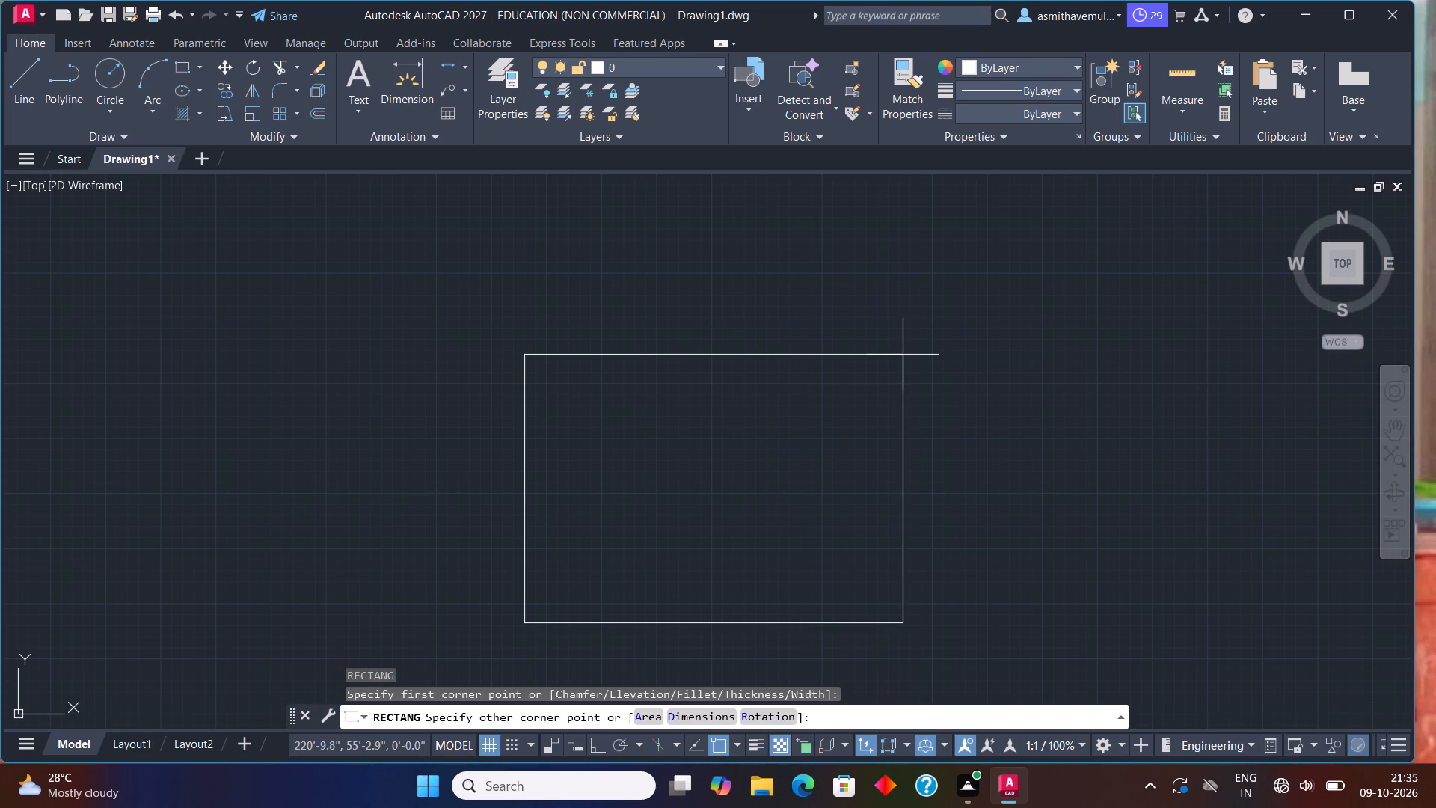
{"action": "key", "text": "d"}
{"action": "key", "text": "Return"}
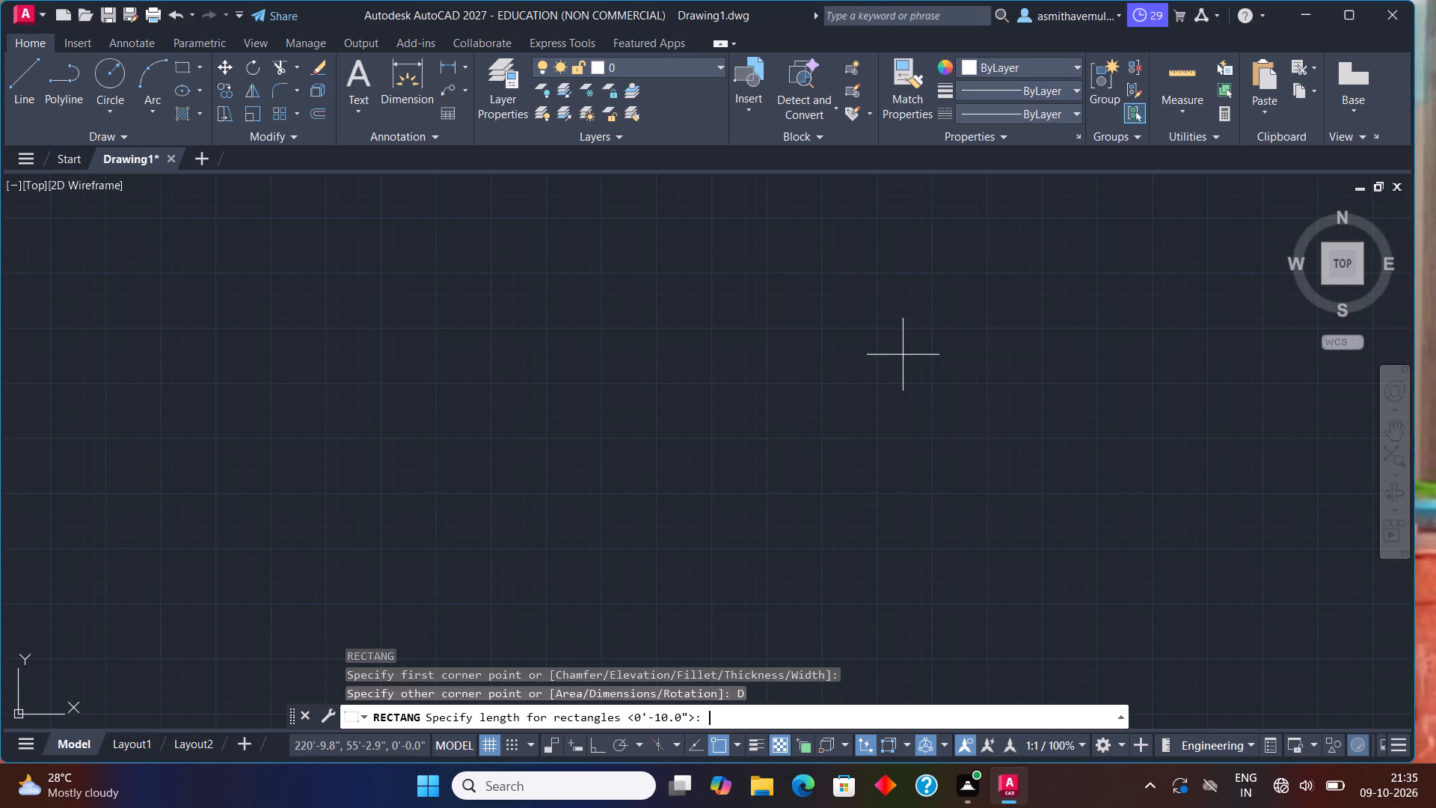
{"action": "type", "text": "26'"}
{"action": "key", "text": "Return"}
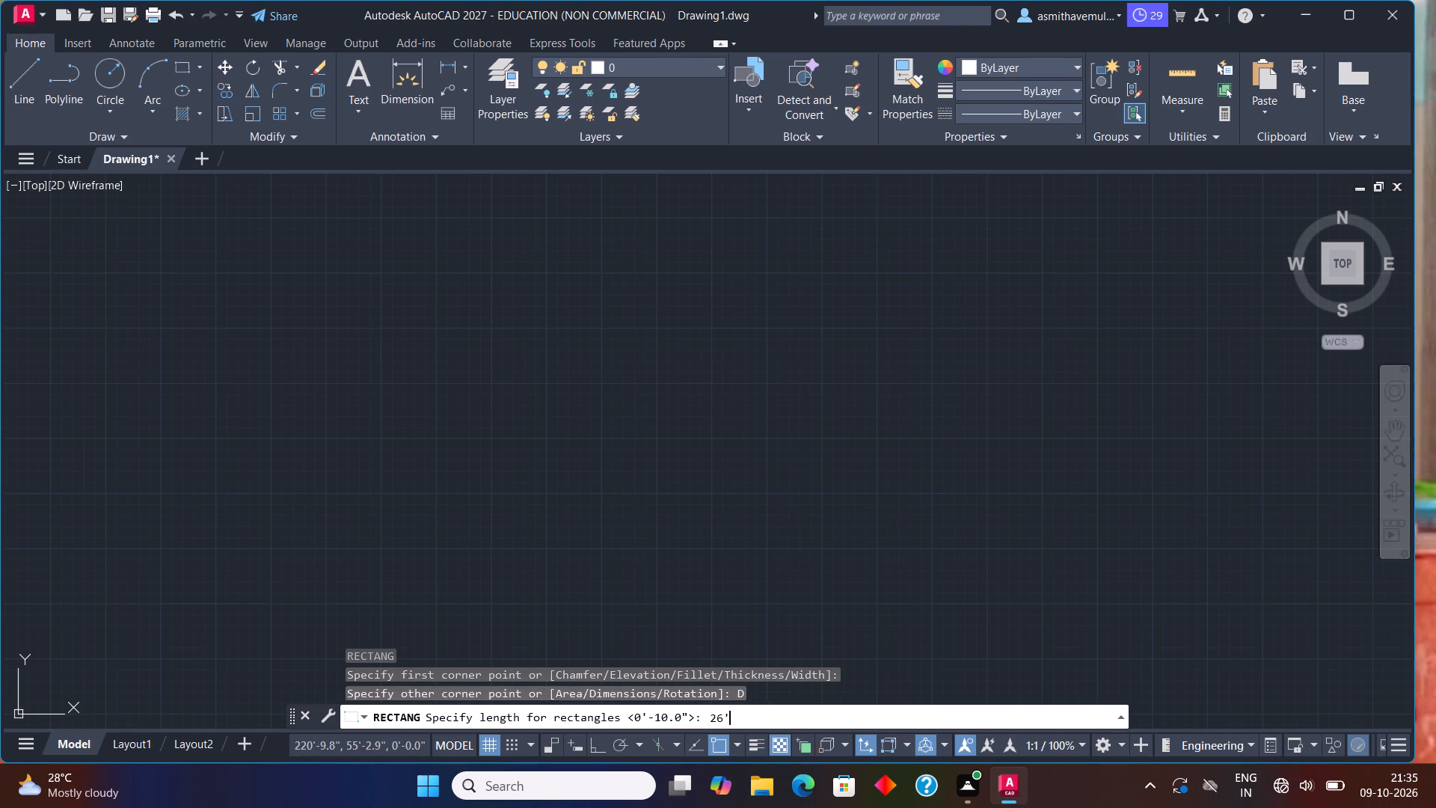
{"action": "type", "text": "33'"}
{"action": "key", "text": "Return"}
{"action": "left_click", "coordinate": [897, 355]}
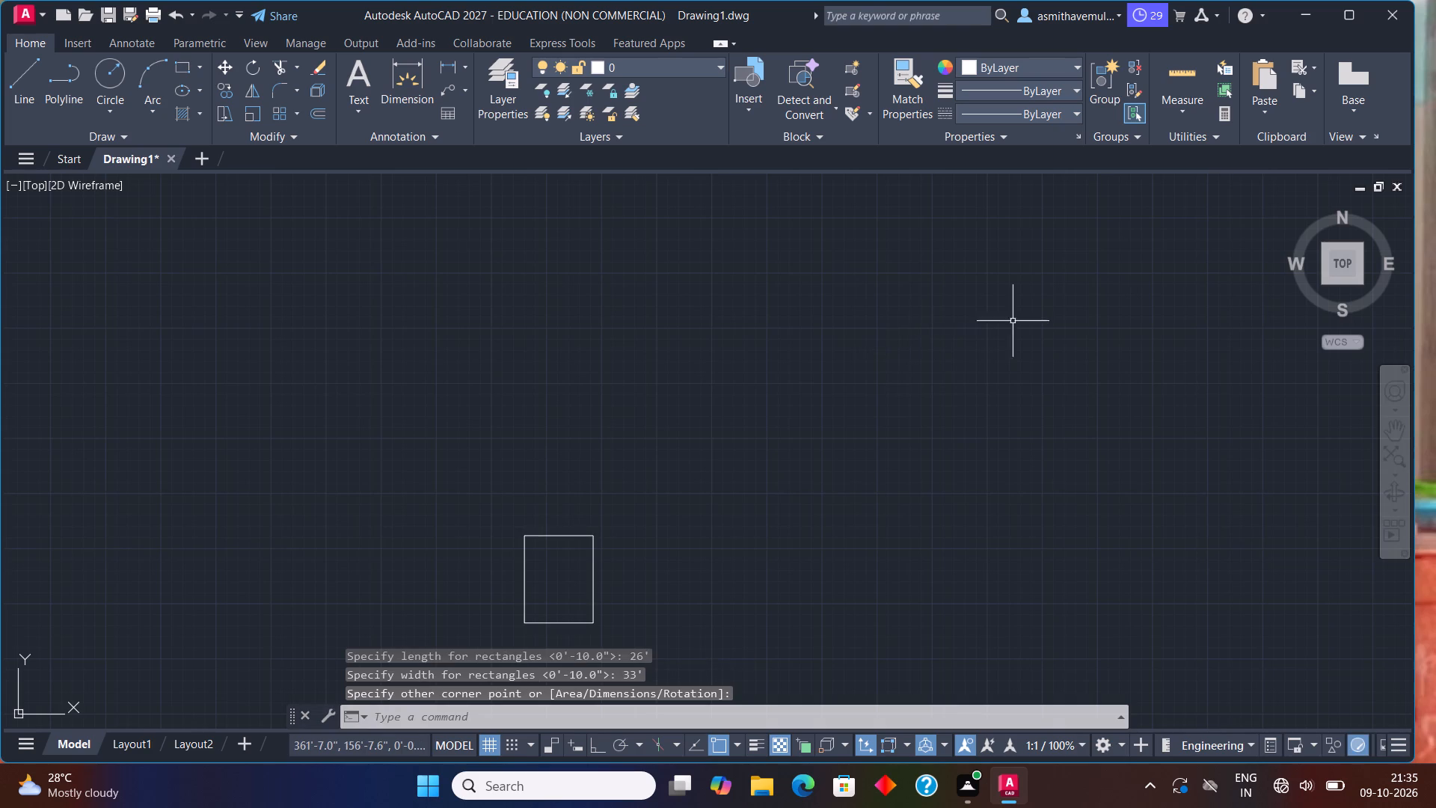
{"action": "double_click", "coordinate": [1345, 256]}
{"action": "scroll", "coordinate": [1034, 407], "scroll_direction": "down", "scroll_amount": 1}
{"action": "scroll", "coordinate": [885, 419], "scroll_direction": "up", "scroll_amount": 1}
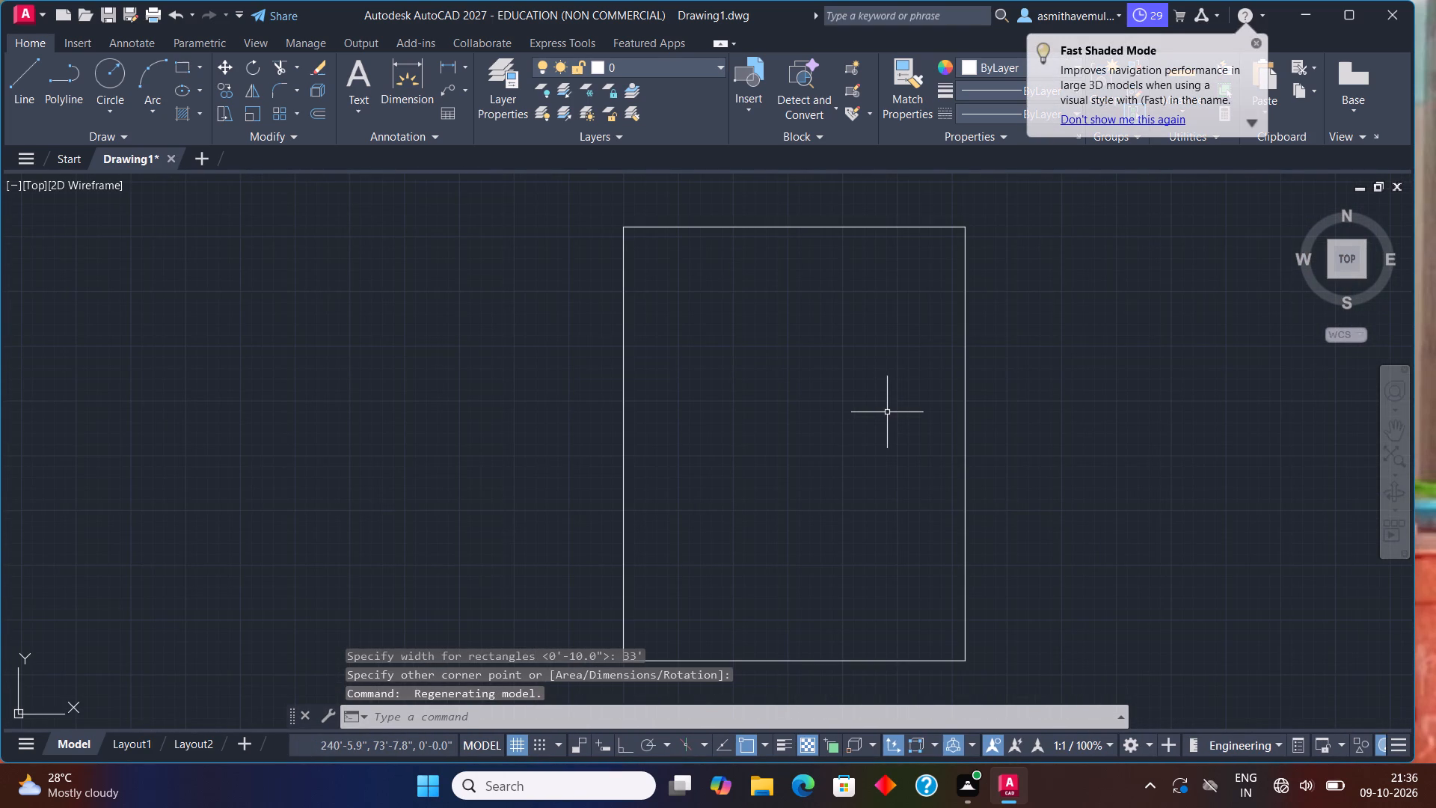
{"action": "key", "text": "Escape"}
{"action": "key", "text": "Escape"}
{"action": "key", "text": "Escape"}
{"action": "key", "text": "Escape"}
{"action": "key", "text": "Escape"}
Offset the outer rectangle 9" inward to form the exterior wall thickness.
{"action": "key", "text": "o"}
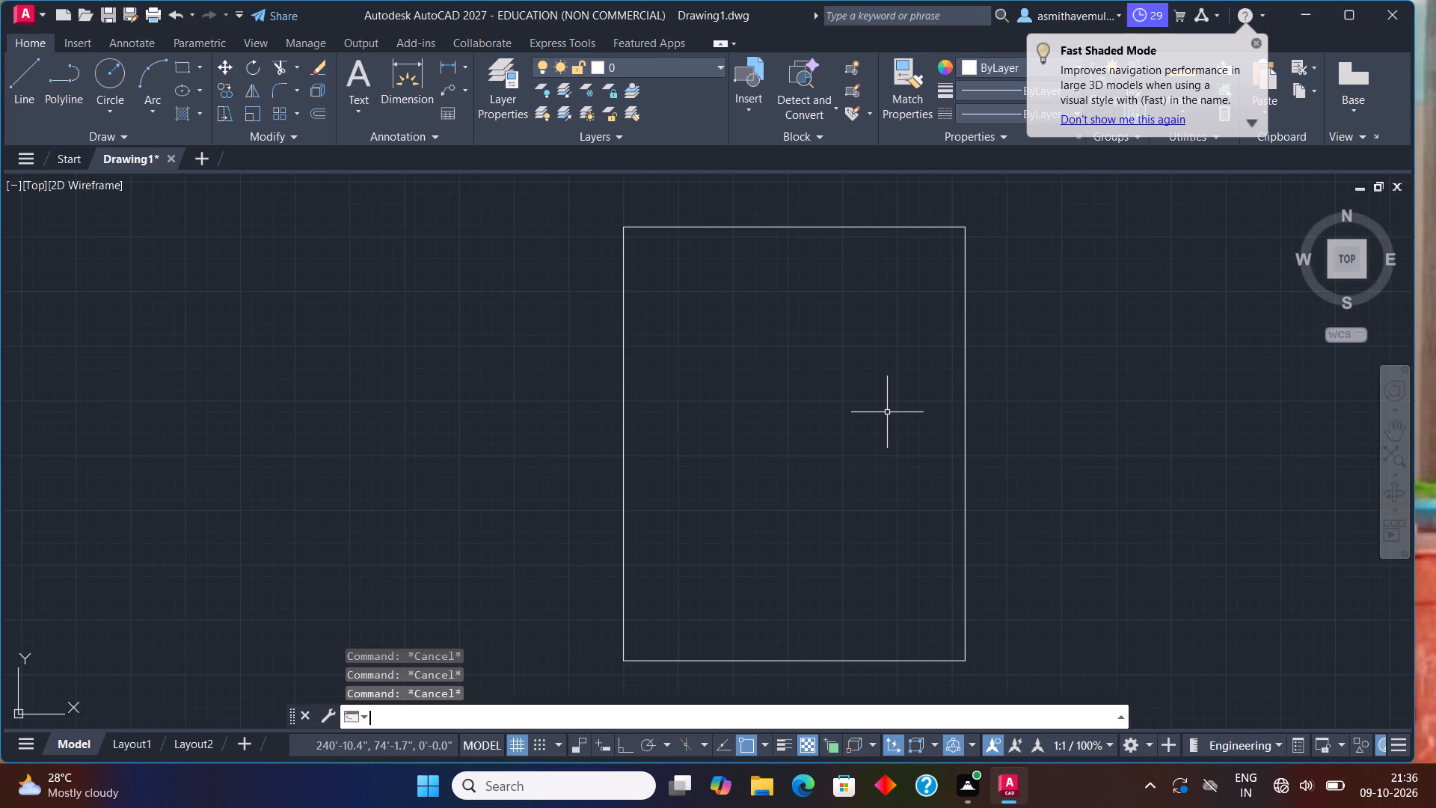
{"action": "key", "text": "Return"}
{"action": "key", "text": "9"}
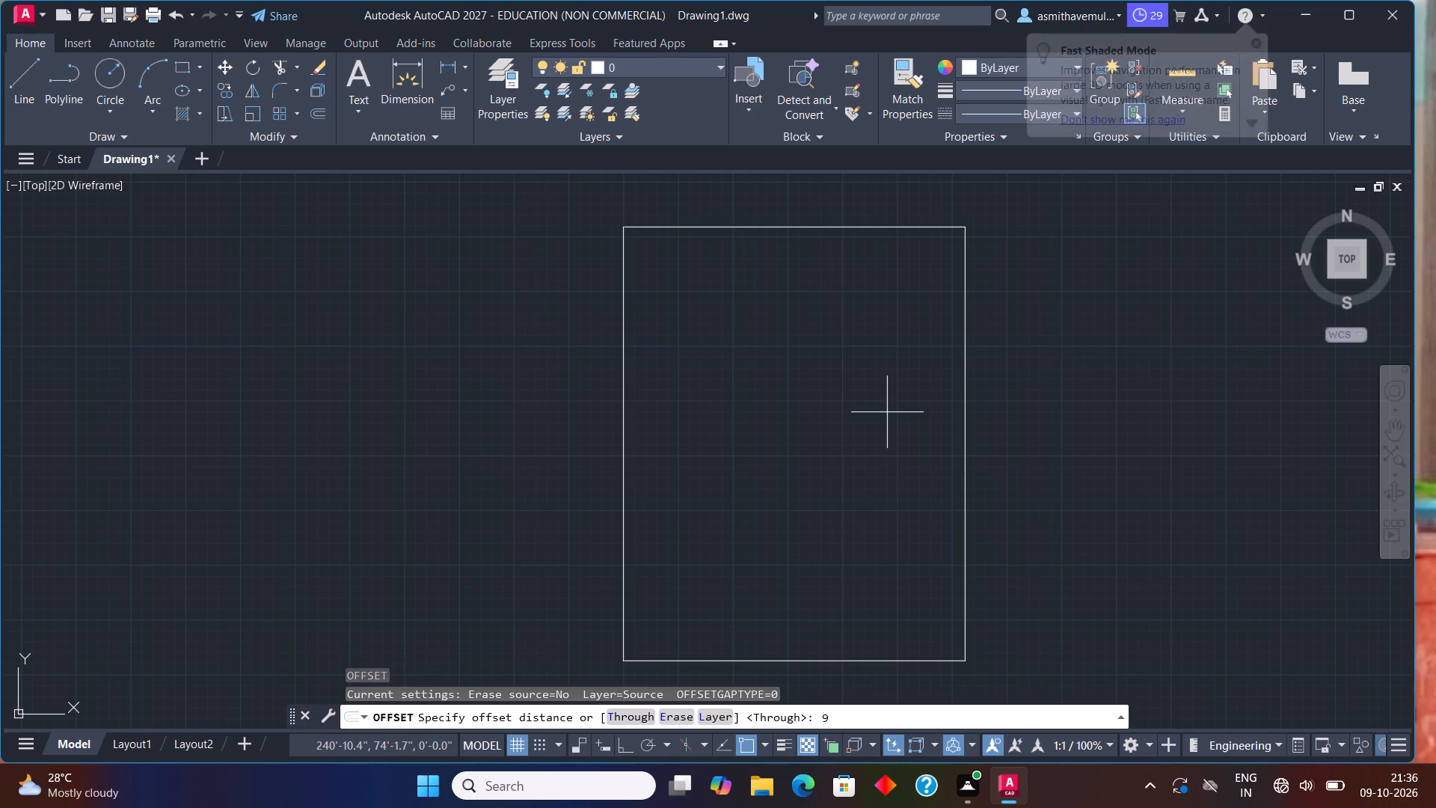
{"action": "key", "text": "shift+quotedbl"}
{"action": "key", "text": "Return"}
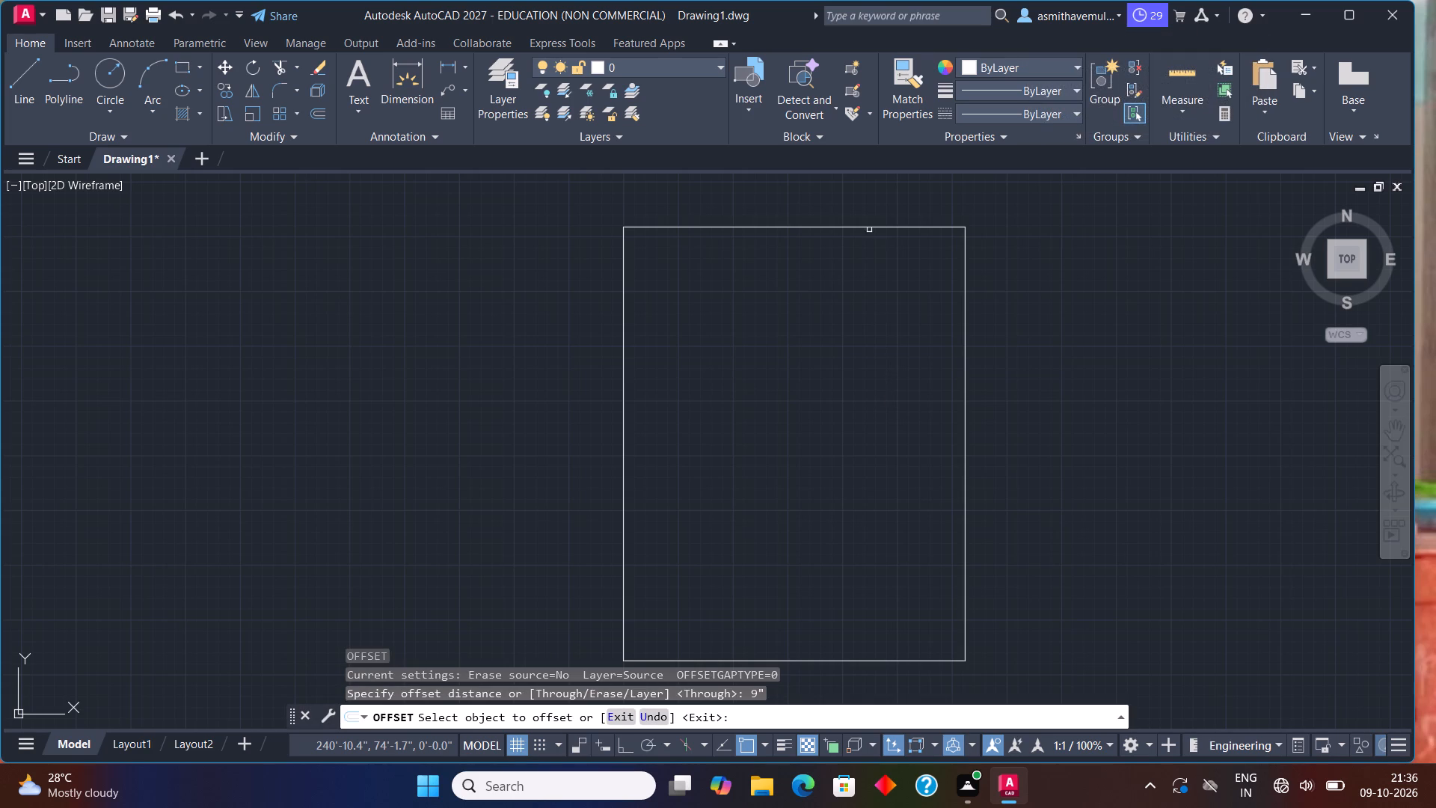
{"action": "left_click", "coordinate": [869, 224]}
{"action": "left_click", "coordinate": [877, 260]}
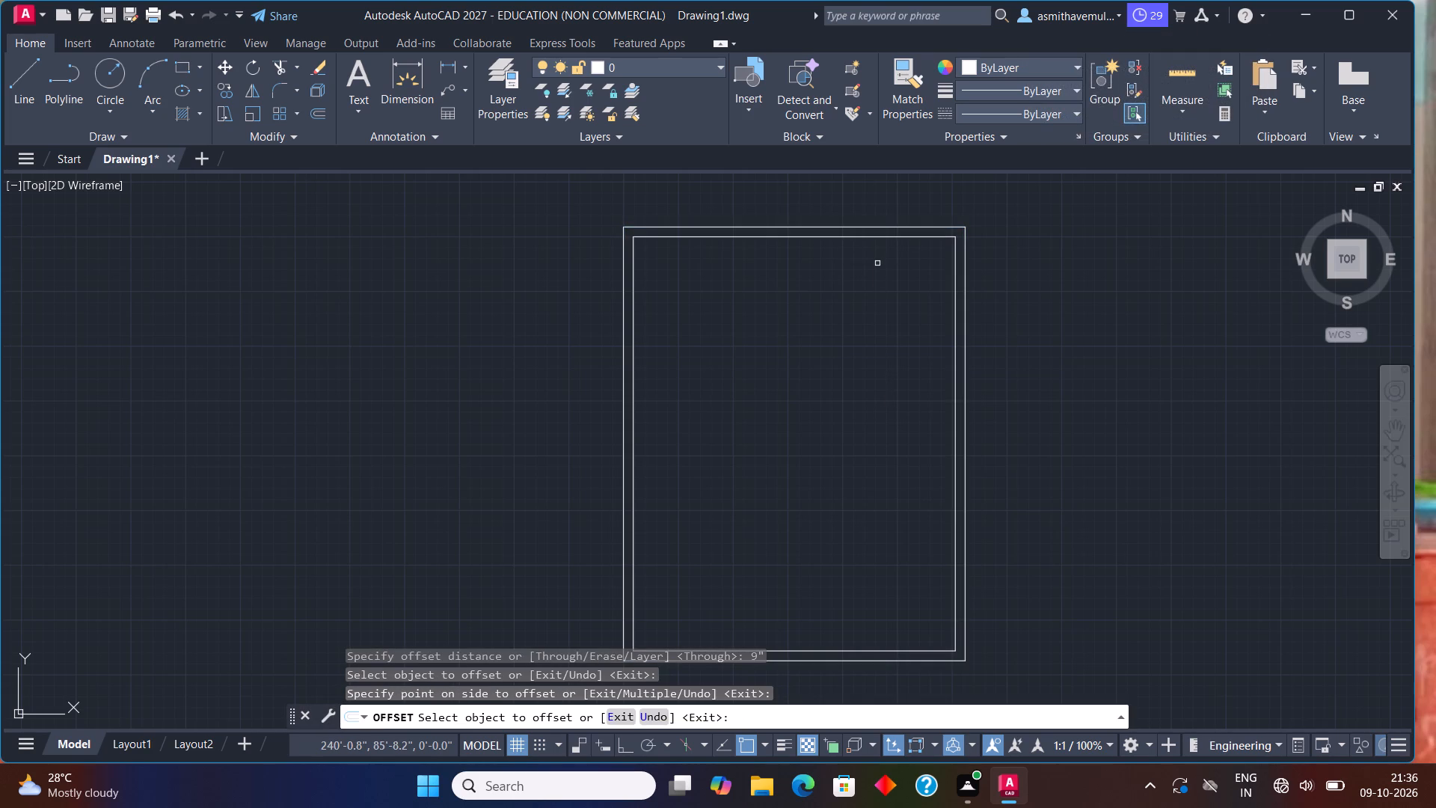
{"action": "key", "text": "Escape"}
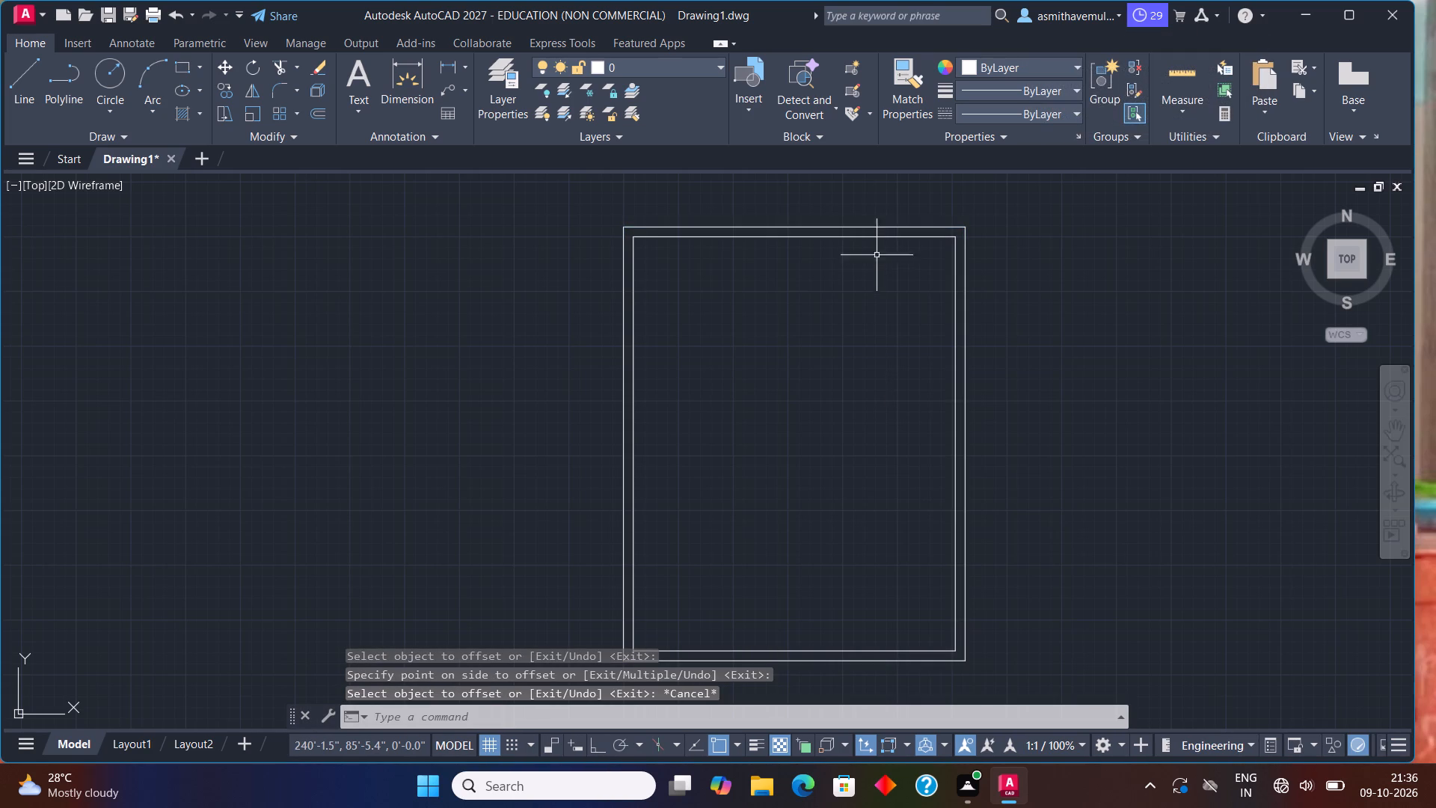
Explode the inner wall rectangle into separate lines.
{"action": "left_click", "coordinate": [886, 236]}
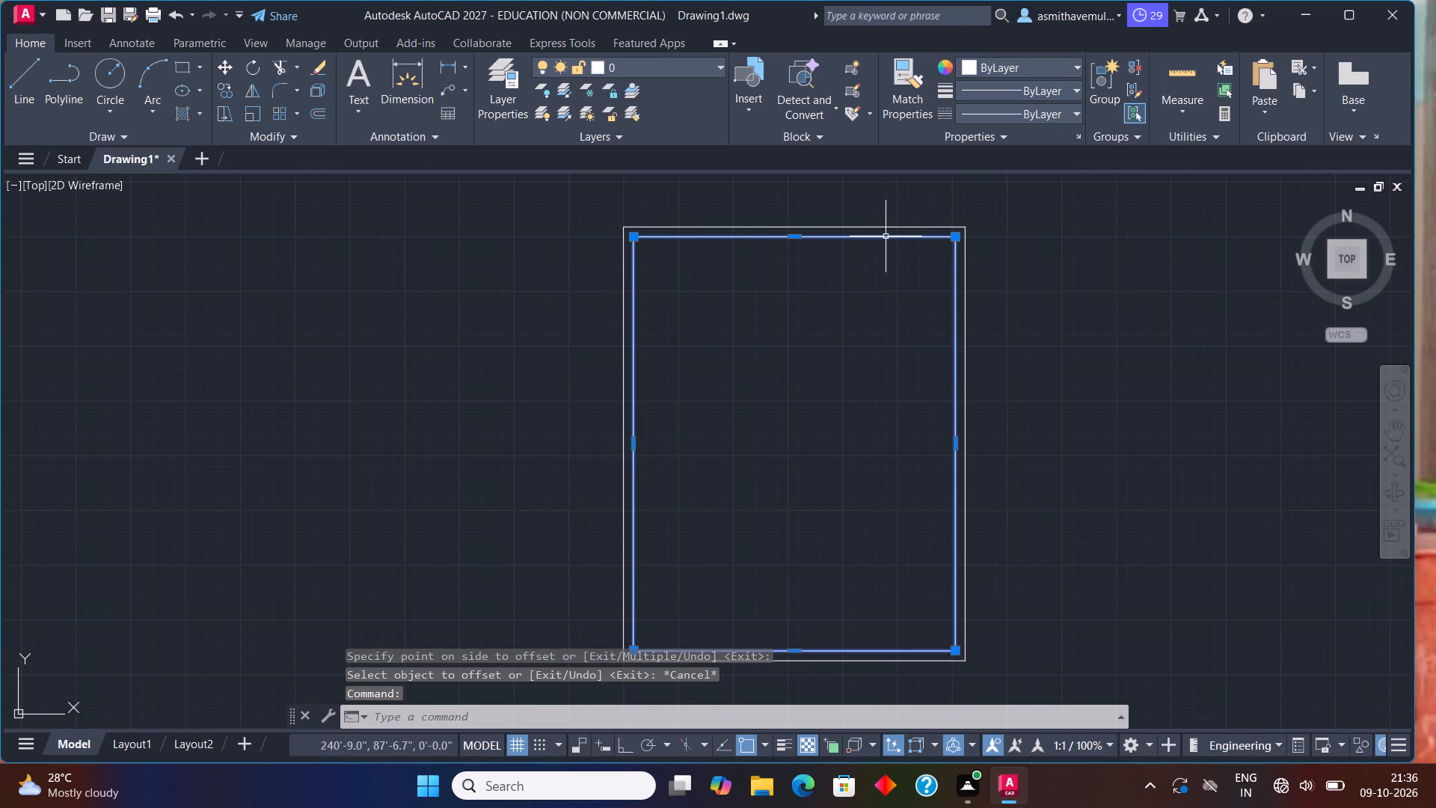
{"action": "key", "text": "x"}
{"action": "key", "text": "Return"}
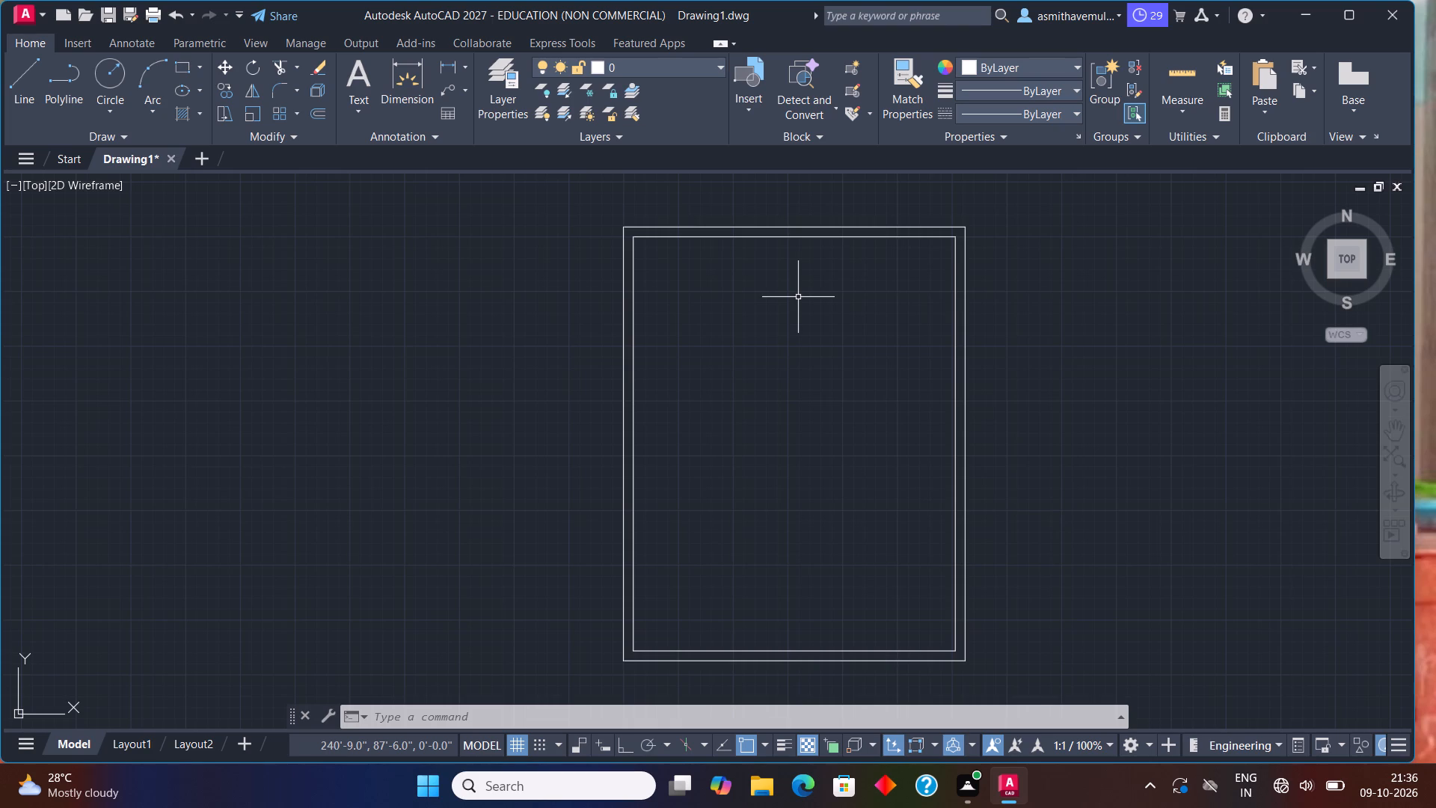
Offset the inner west wall line 12' inward to set the width of the north-west room.
{"action": "key", "text": "o"}
{"action": "key", "text": "Return"}
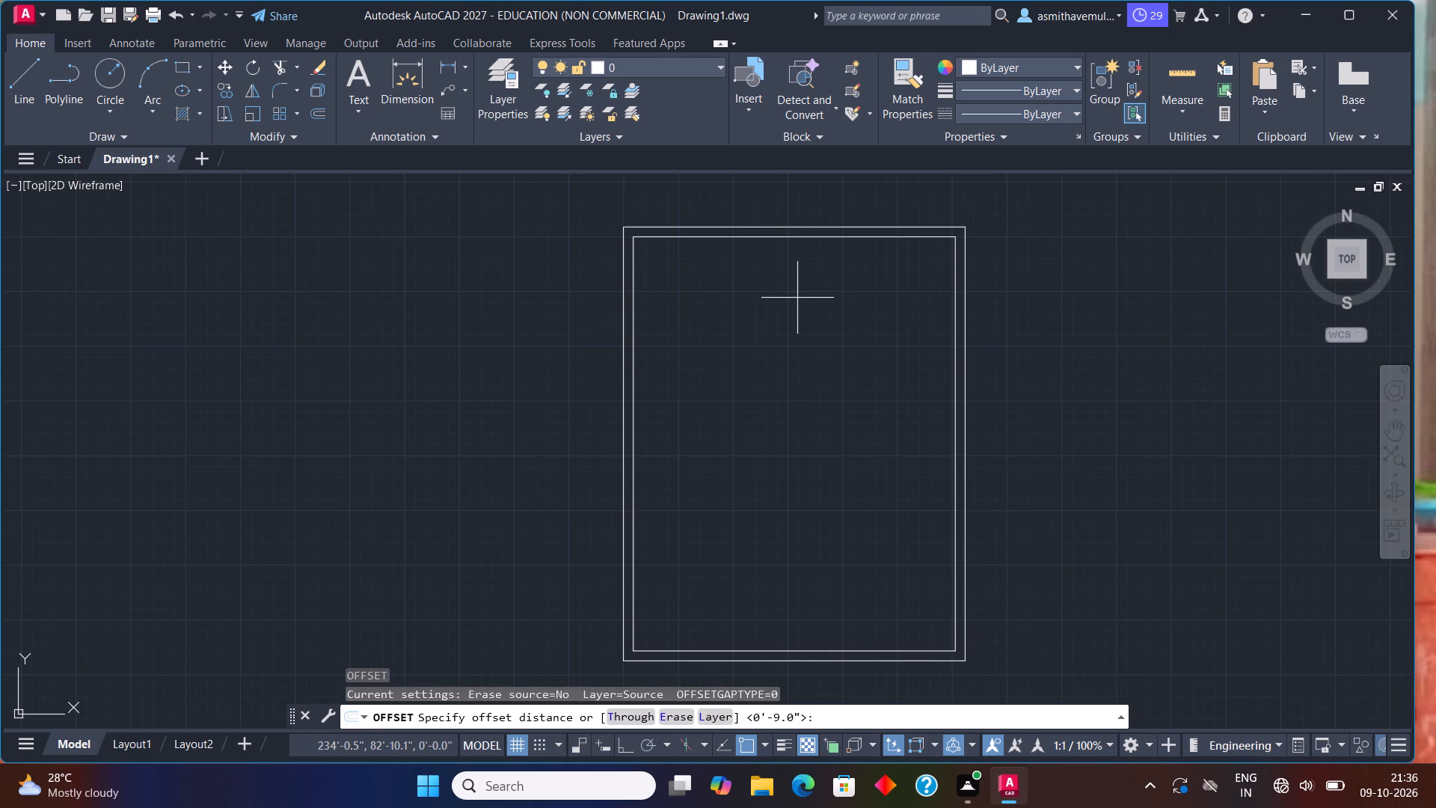
{"action": "type", "text": "12'"}
{"action": "key", "text": "Return"}
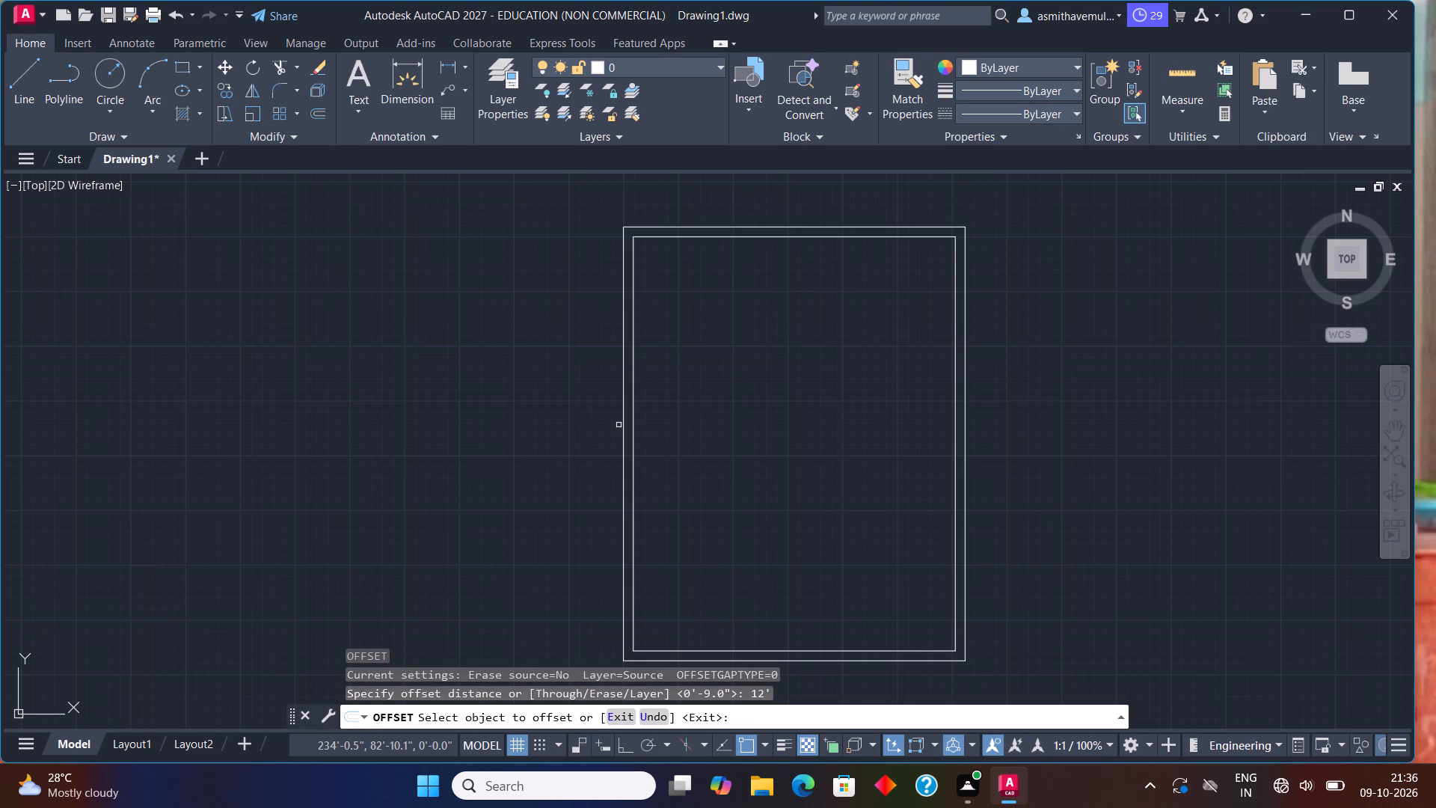
{"action": "left_click_drag", "start_coordinate": [640, 403], "coordinate": [642, 403]}
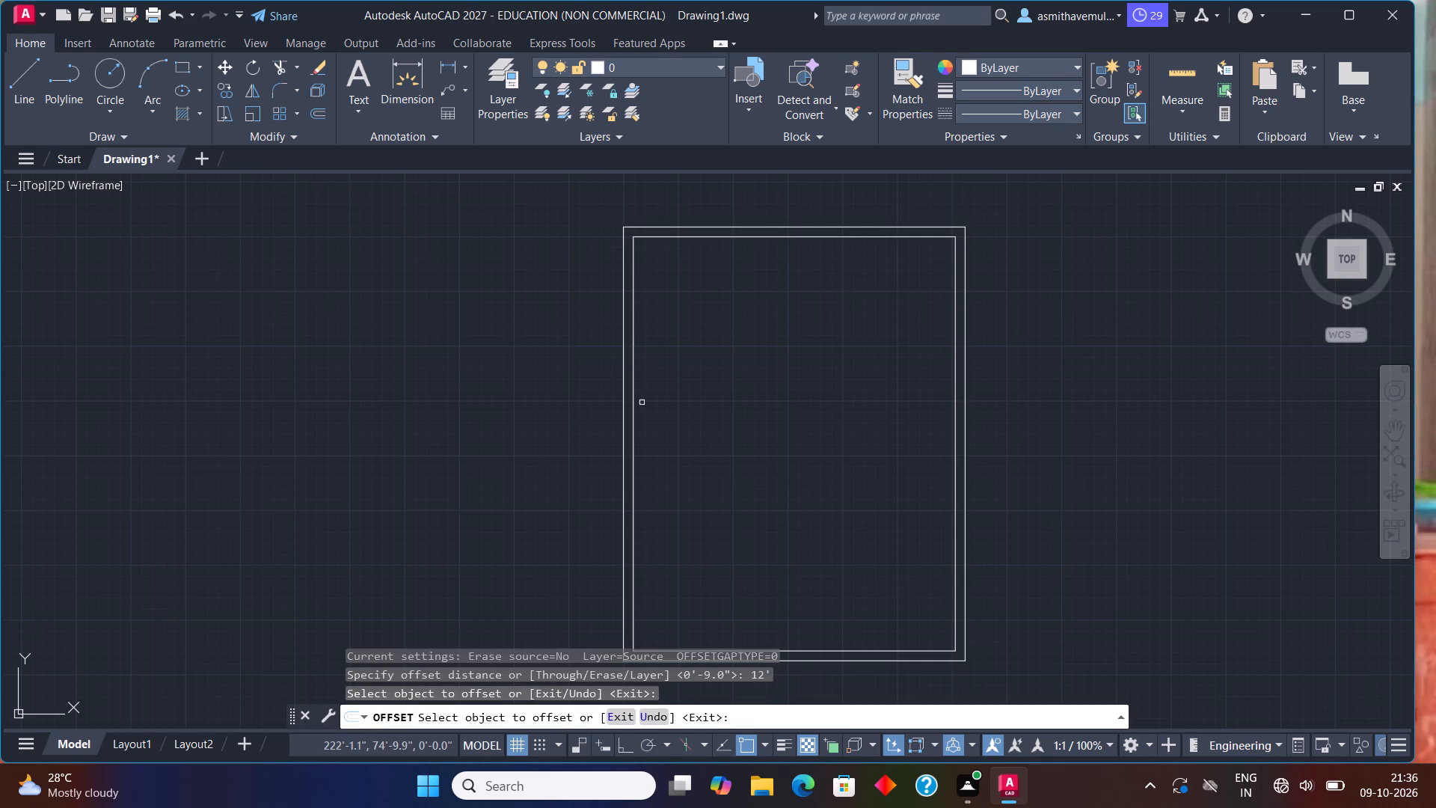
{"action": "left_click_drag", "start_coordinate": [642, 403], "coordinate": [672, 388]}
{"action": "scroll", "coordinate": [664, 380], "scroll_direction": "up", "scroll_amount": 1}
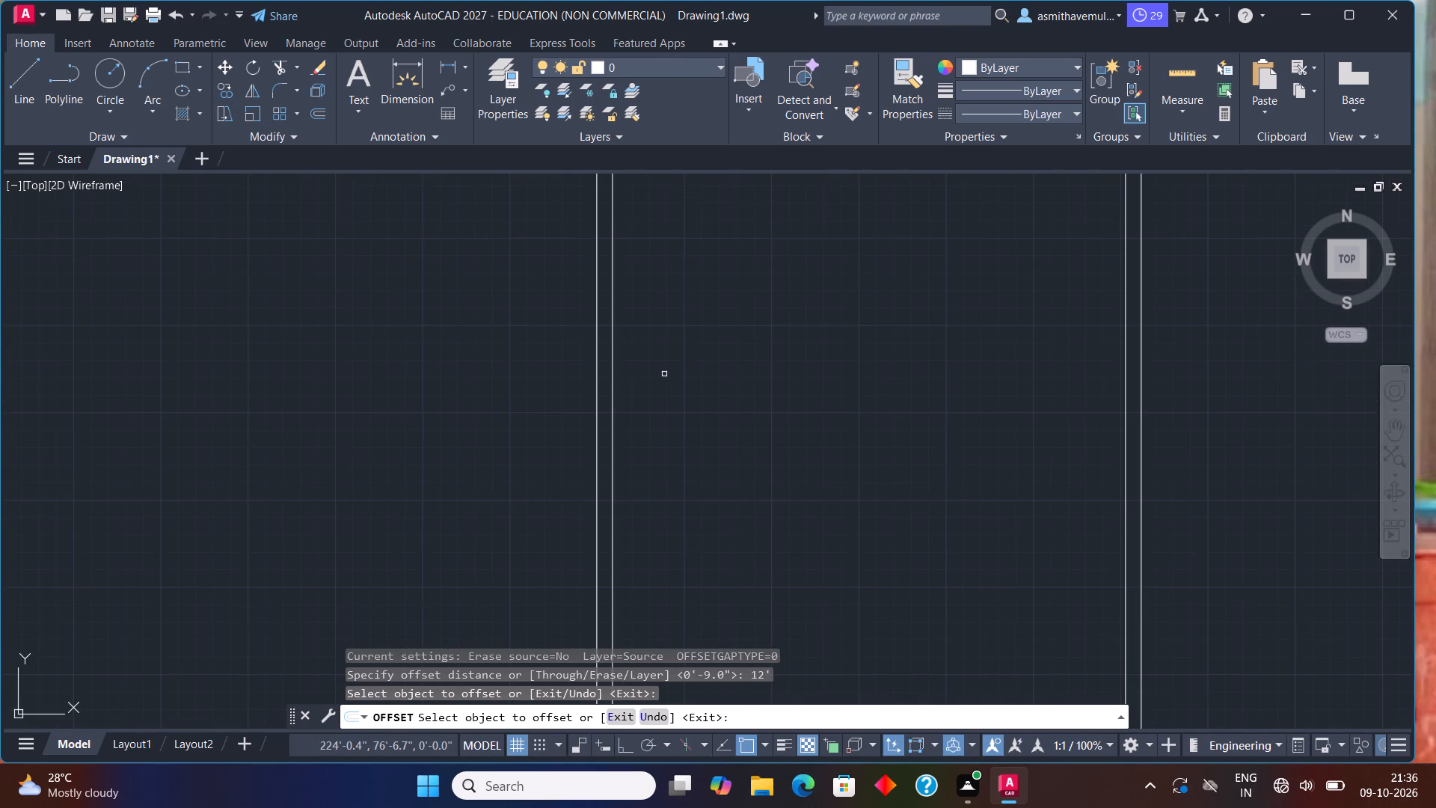
{"action": "middle_click_drag", "start_coordinate": [664, 374], "coordinate": [601, 467]}
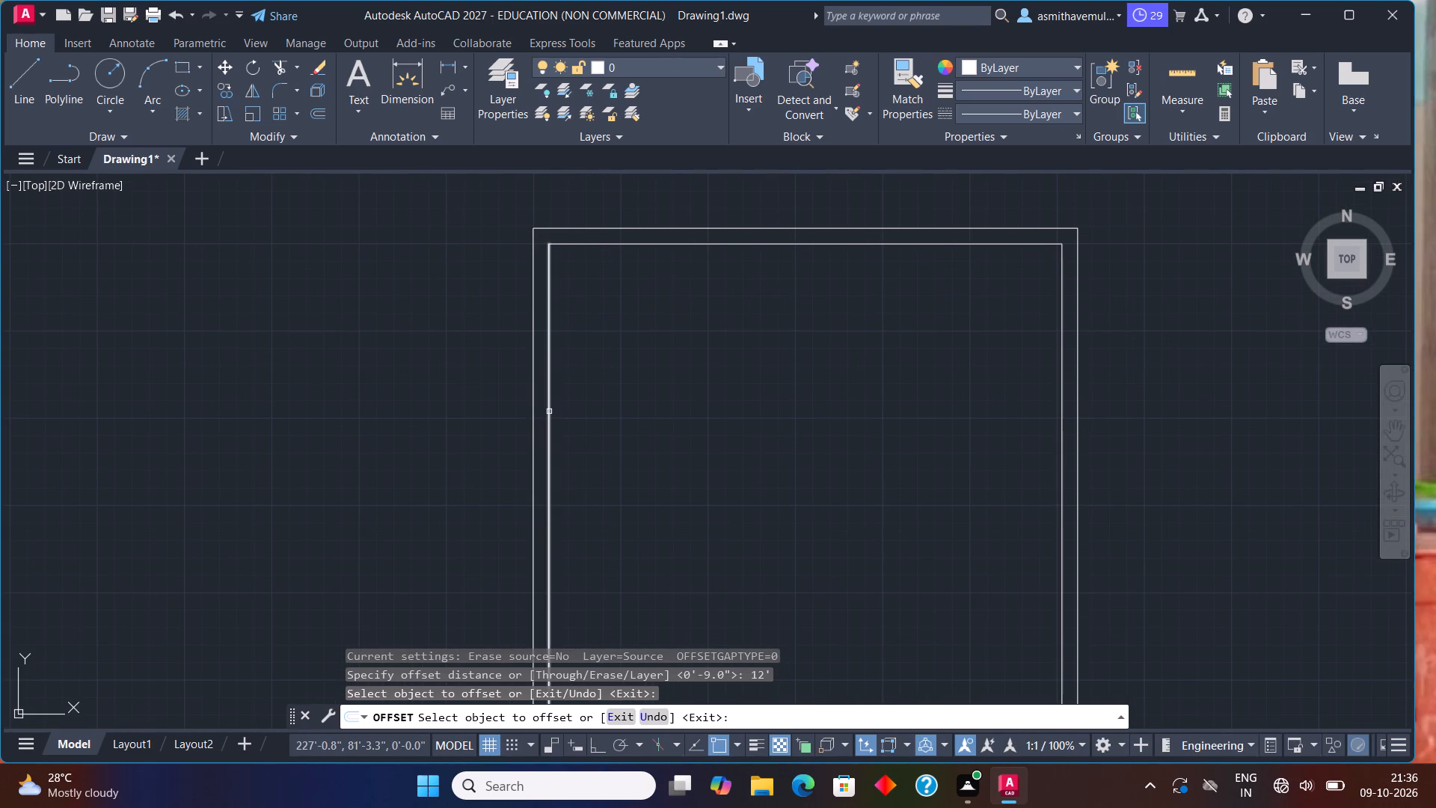
{"action": "left_click", "coordinate": [549, 411]}
{"action": "left_click", "coordinate": [635, 408]}
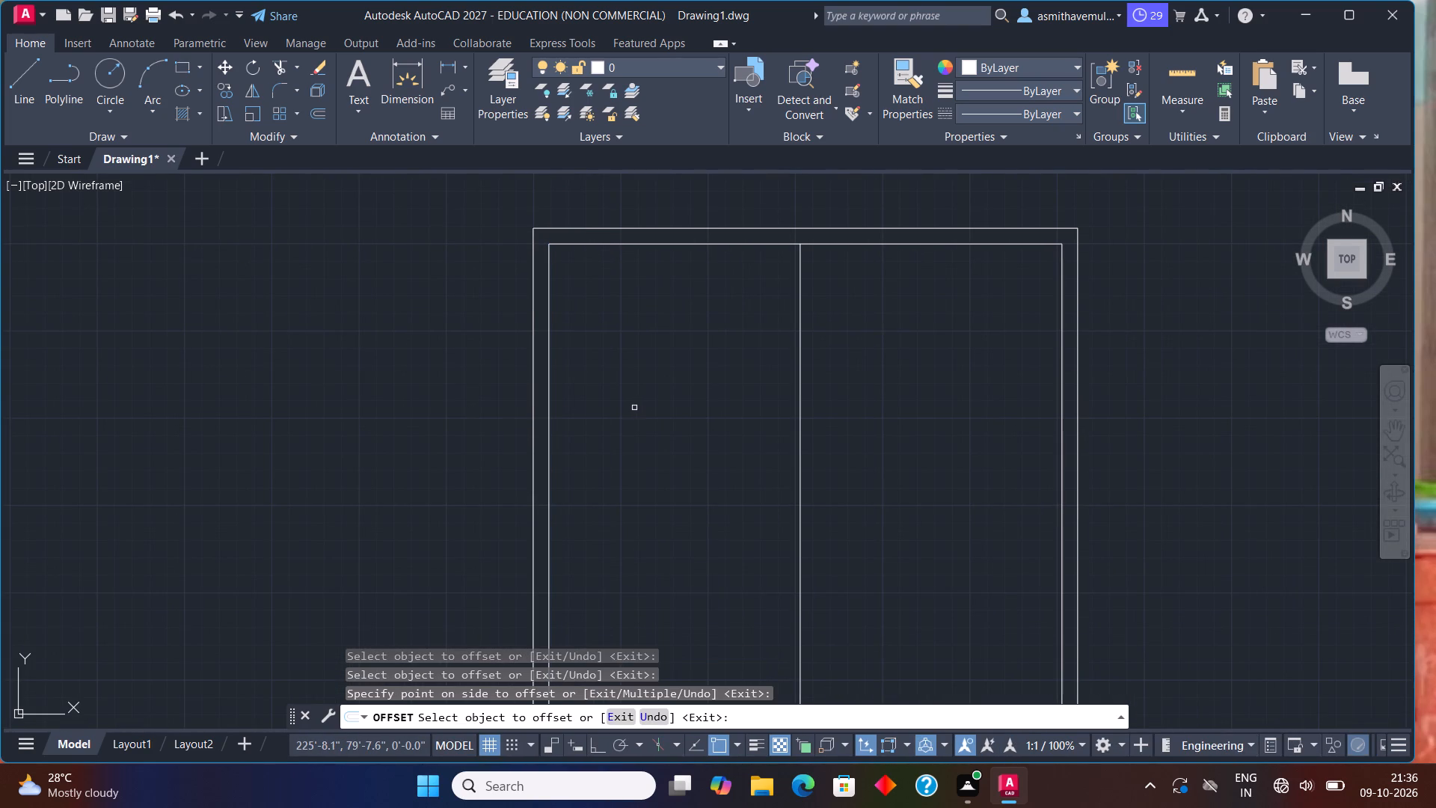
{"action": "key", "text": "Escape"}
Offset the inner north wall line 10' inward to set the depth of the north-west room.
{"action": "key", "text": "o"}
{"action": "key", "text": "Return"}
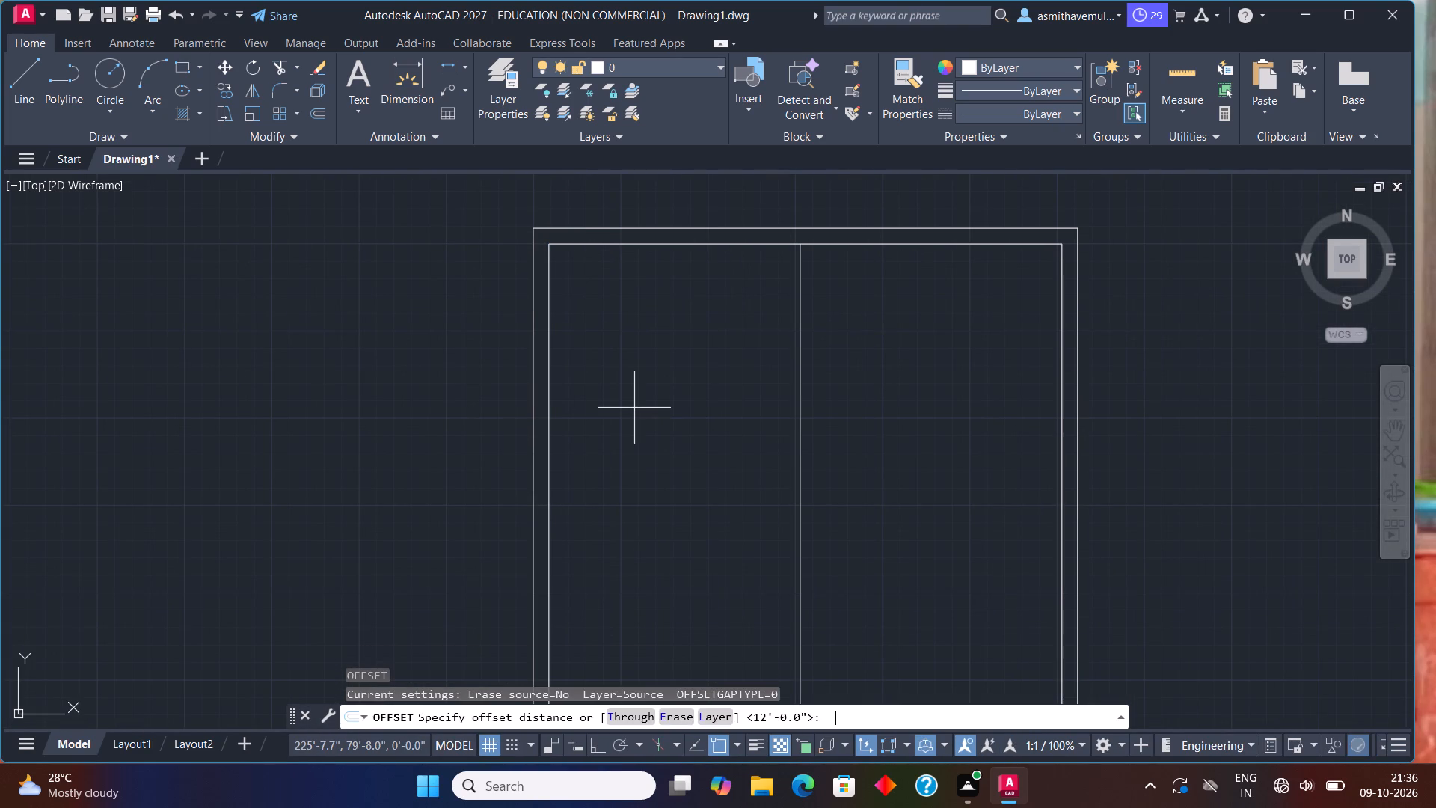
{"action": "type", "text": "10'"}
{"action": "key", "text": "Return"}
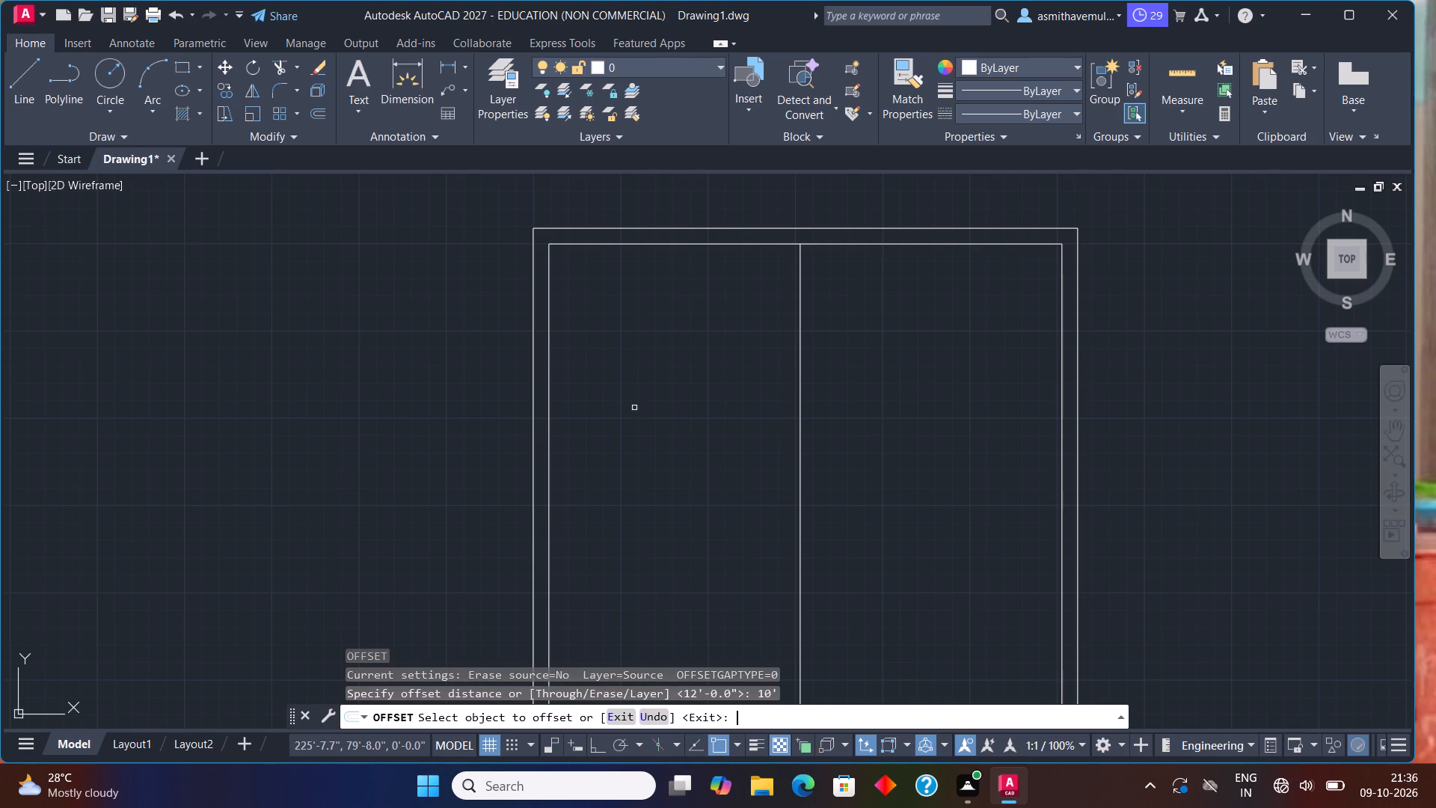
{"action": "left_click", "coordinate": [697, 242]}
{"action": "left_click", "coordinate": [689, 302]}
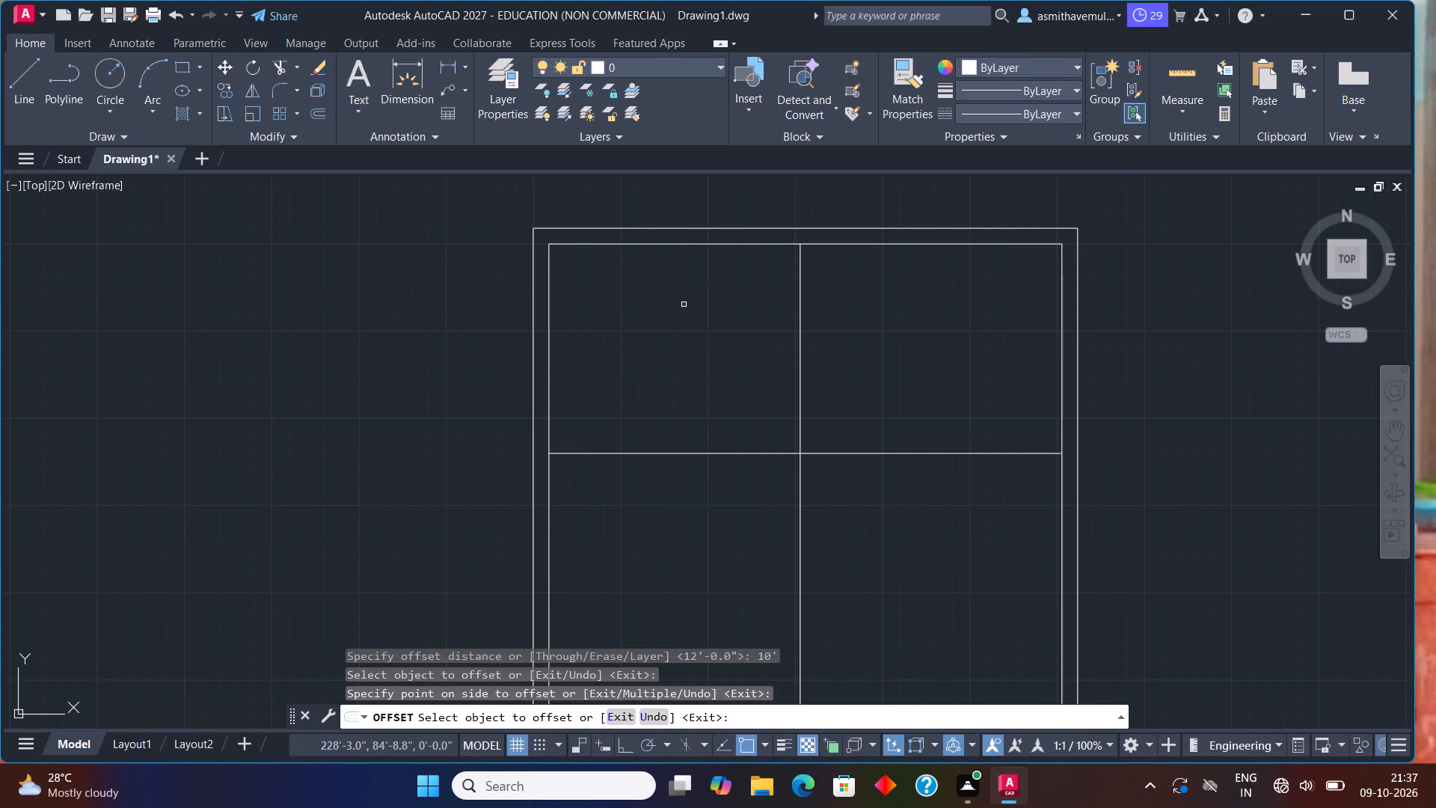
{"action": "key", "text": "Escape"}
Offset the vertical partition line 6" east and the horizontal partition line 6" south to give both walls thickness.
{"action": "key", "text": "o"}
{"action": "key", "text": "Return"}
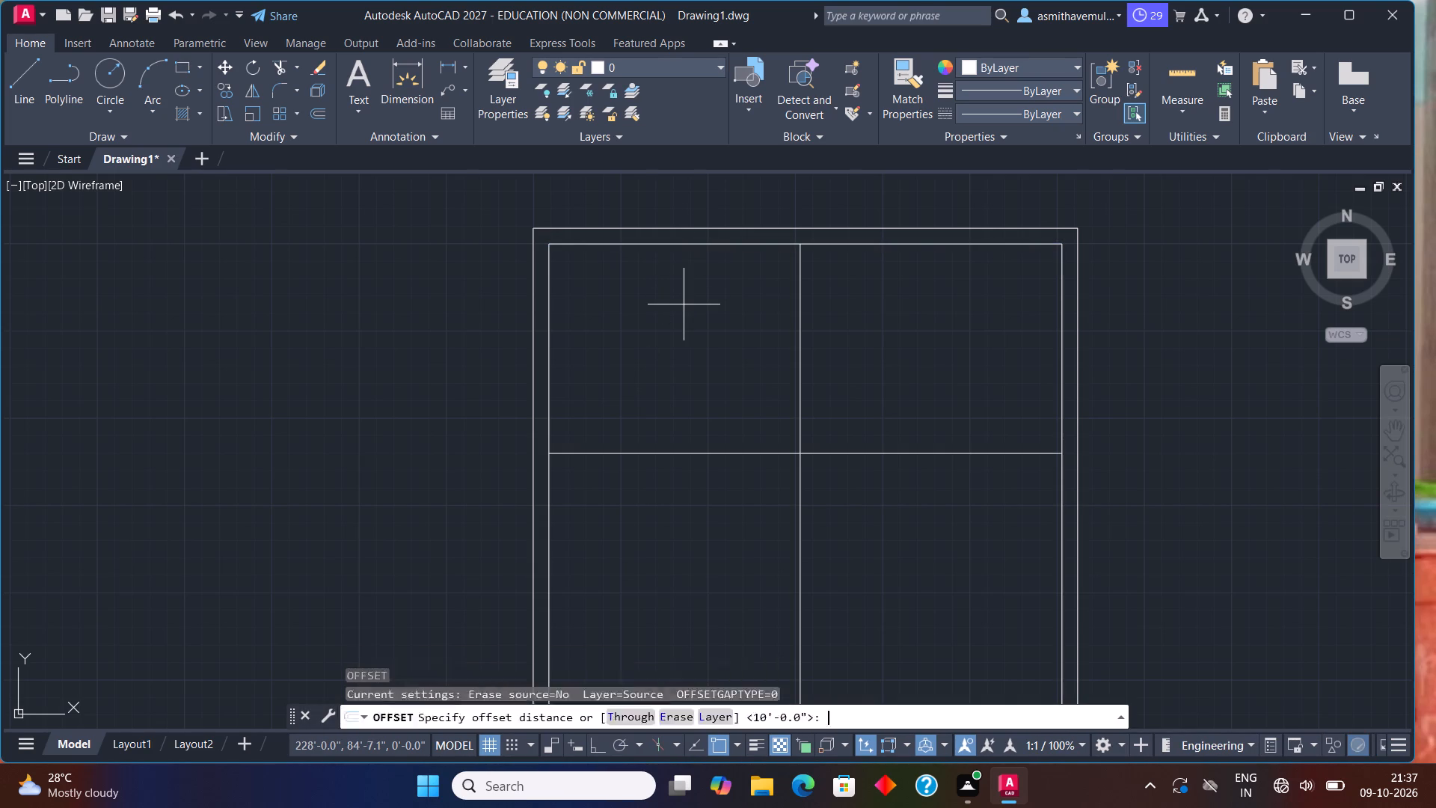
{"action": "type", "text": "6\""}
{"action": "key", "text": "Return"}
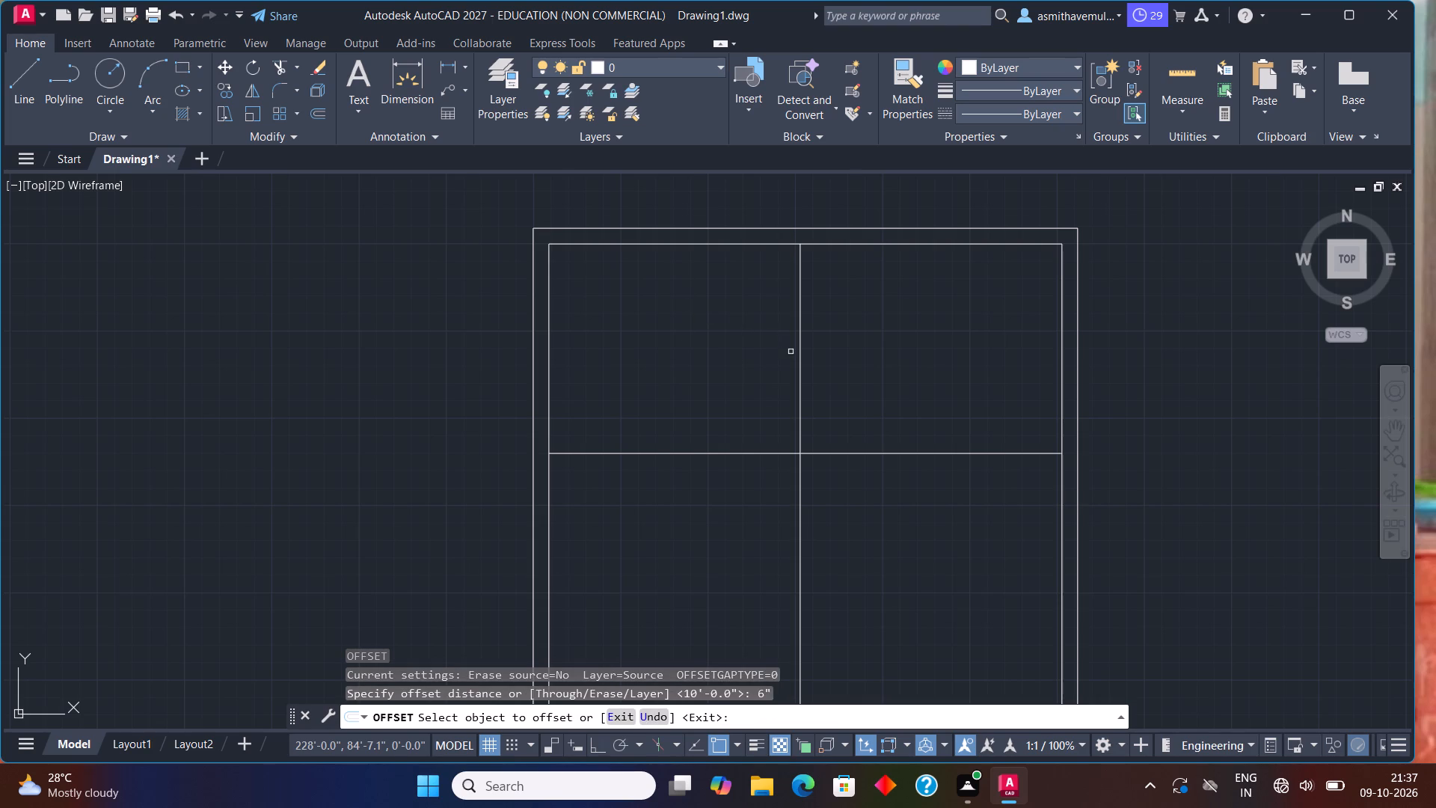
{"action": "left_click", "coordinate": [803, 379]}
{"action": "left_click", "coordinate": [829, 368]}
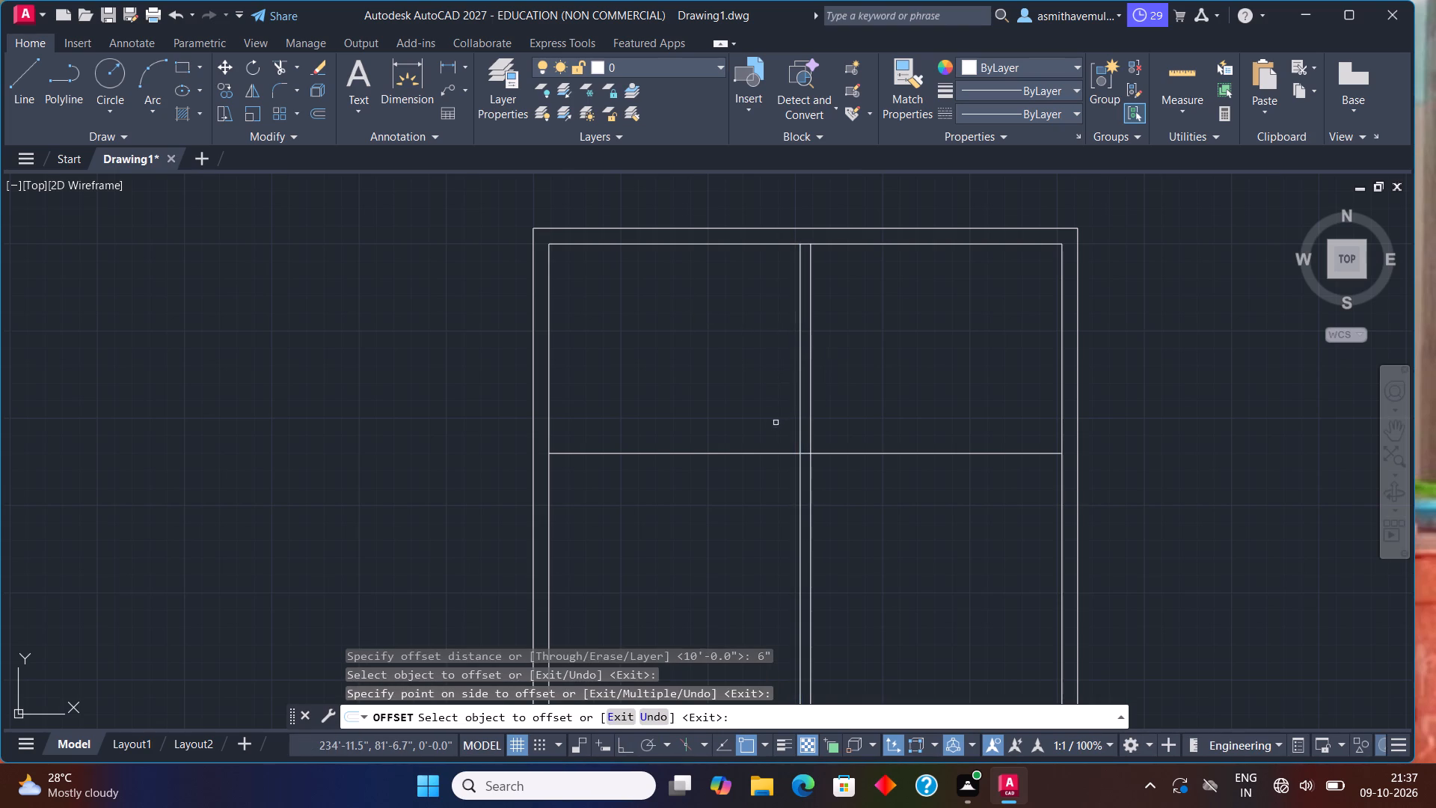
{"action": "left_click", "coordinate": [758, 453]}
{"action": "left_click", "coordinate": [756, 483]}
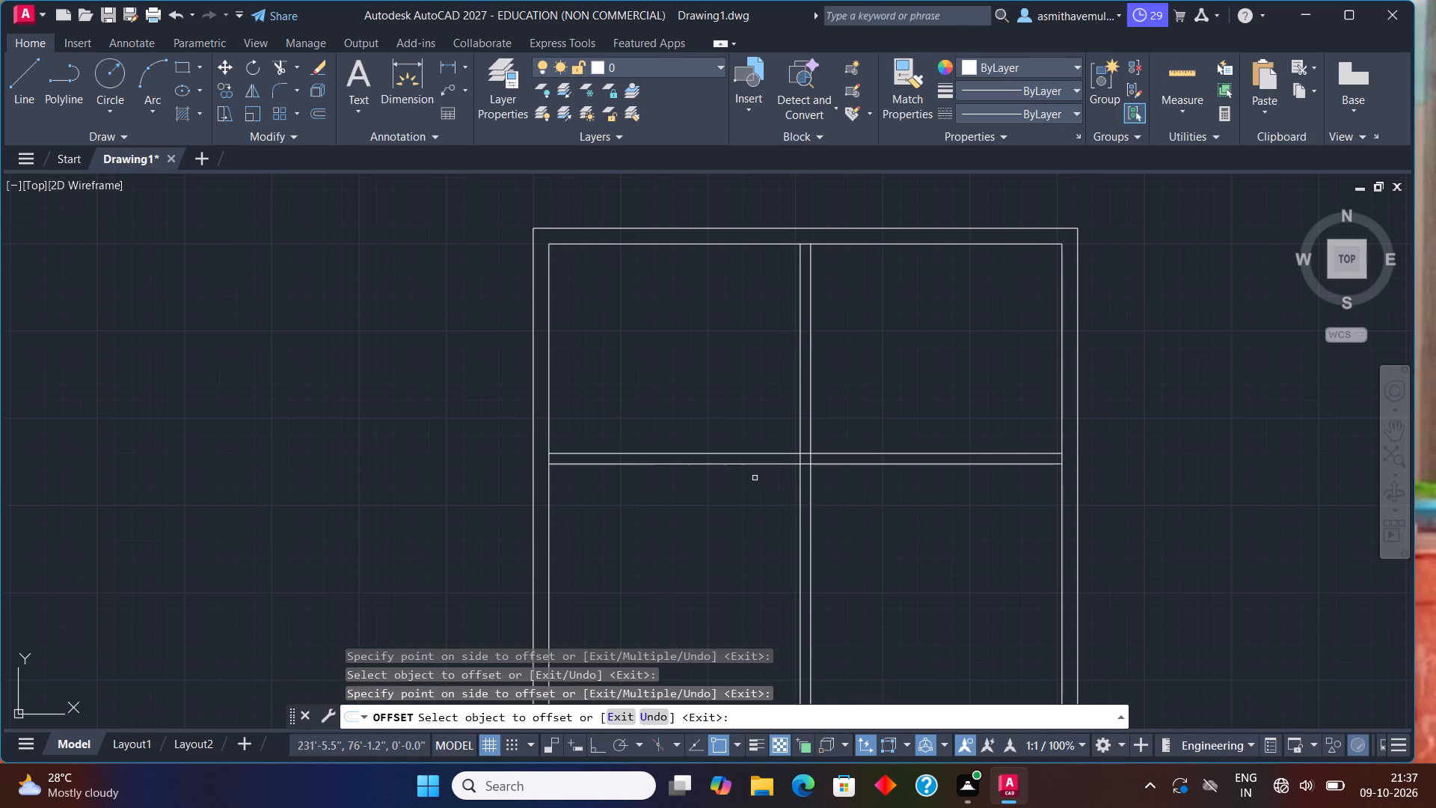
{"action": "key", "text": "Escape"}
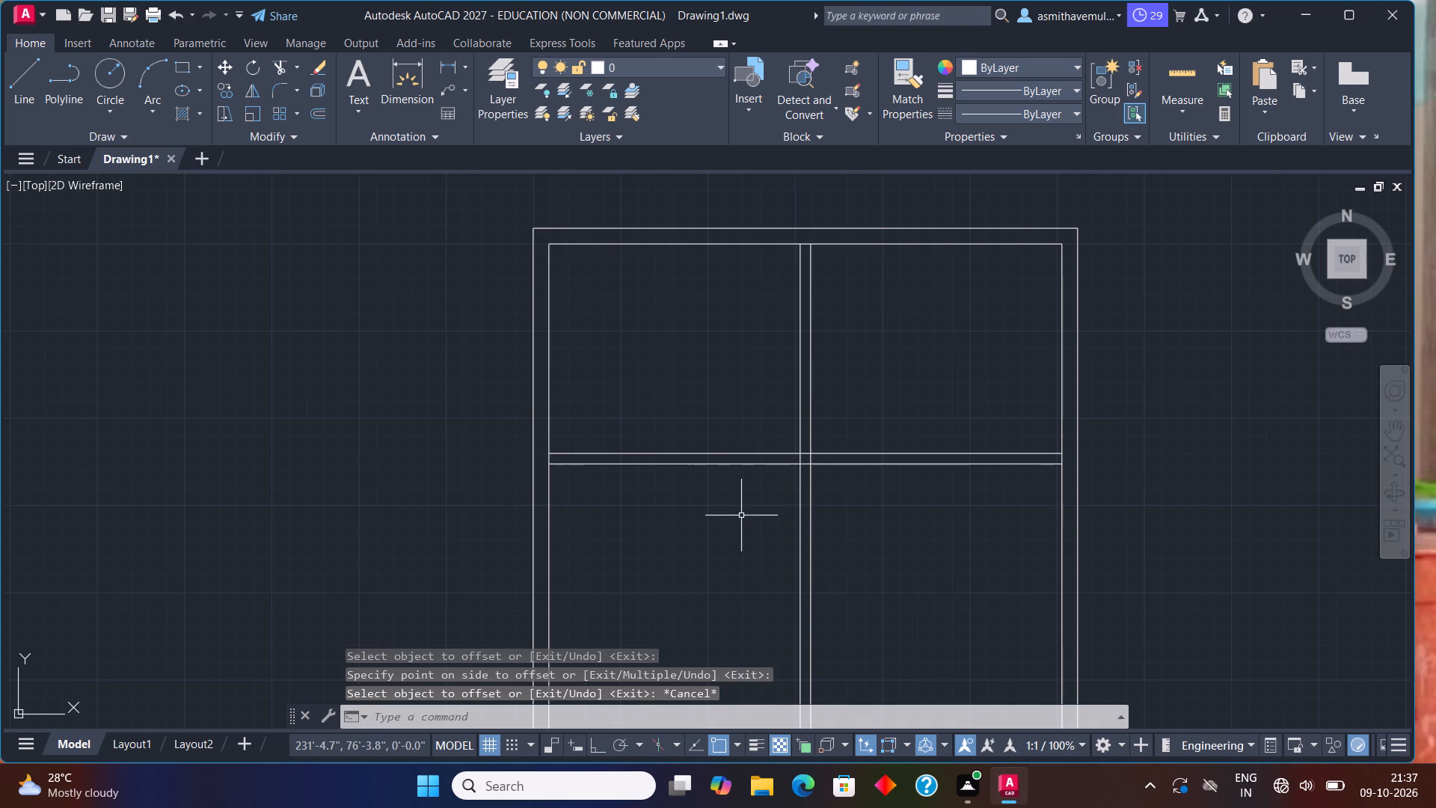
Trim the partition lines that run south and east beyond the north-west room's corner.
{"action": "type", "text": "TRIM"}
{"action": "key", "text": "Return"}
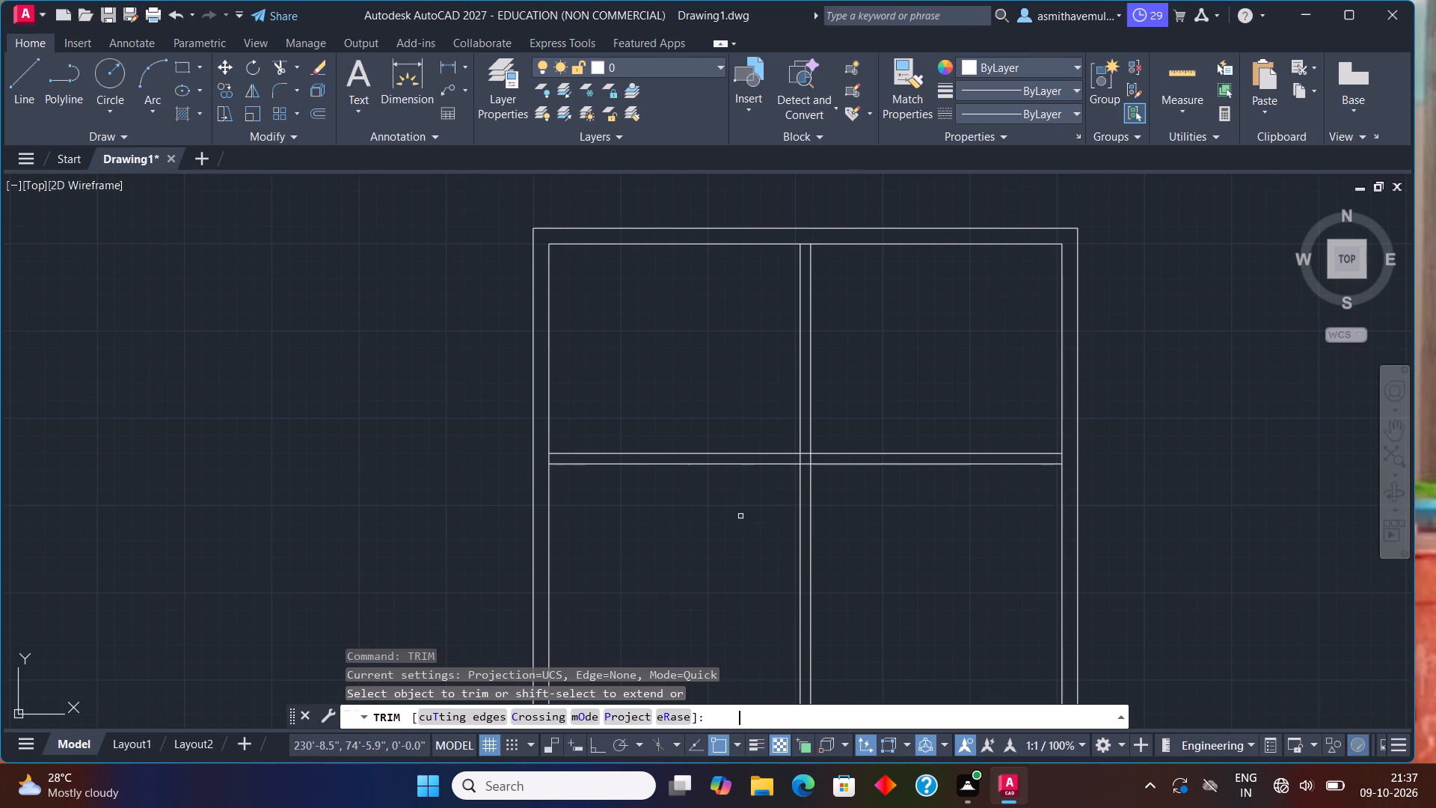
{"action": "left_click_drag", "start_coordinate": [743, 510], "coordinate": [903, 468]}
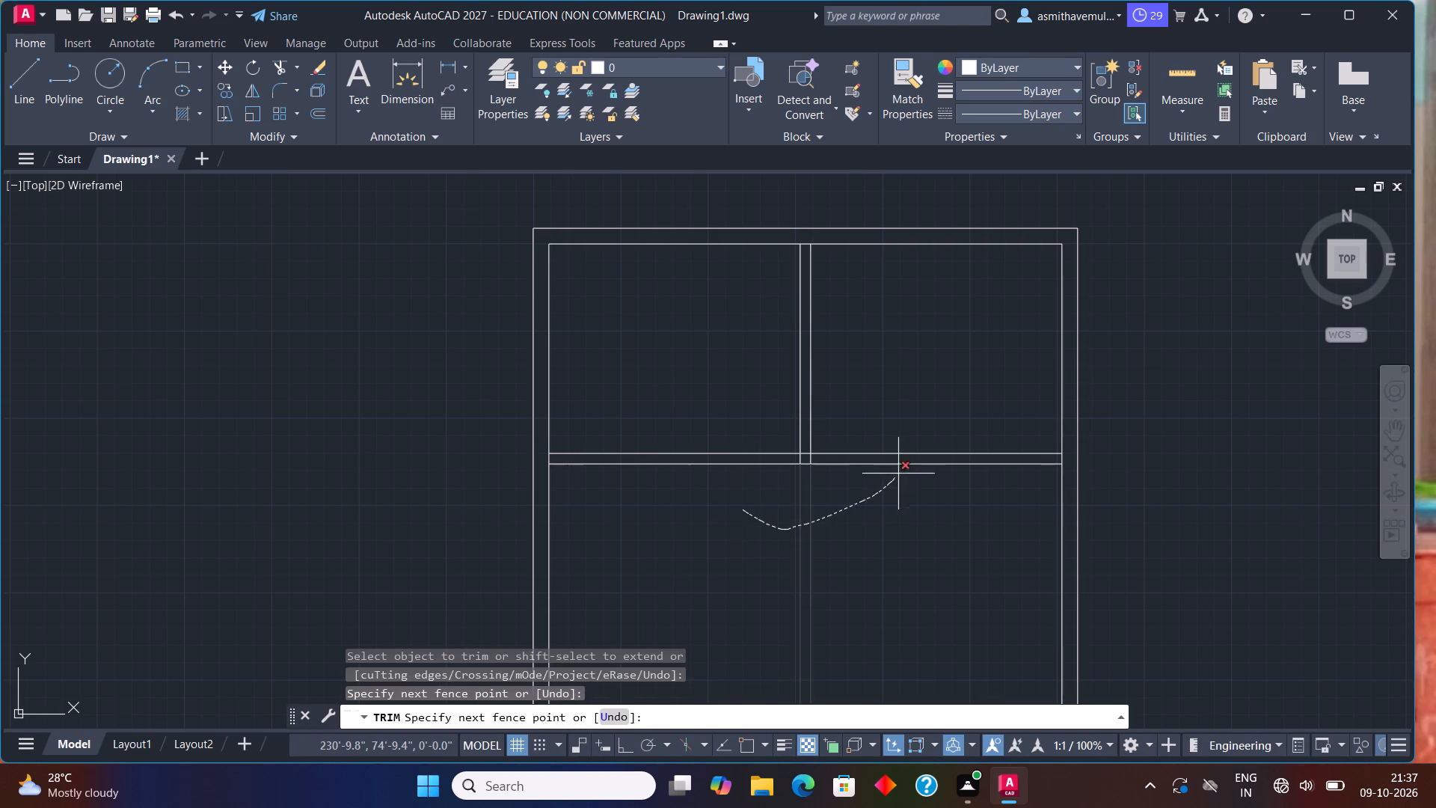
{"action": "left_click_drag", "start_coordinate": [903, 468], "coordinate": [923, 444]}
Trim the wall line between the vertical partition lines at the north wall and the overlapping segments at the room's south-east corner.
{"action": "scroll", "coordinate": [784, 297], "scroll_direction": "up", "scroll_amount": 1}
{"action": "middle_click_drag", "start_coordinate": [810, 254], "coordinate": [783, 314]}
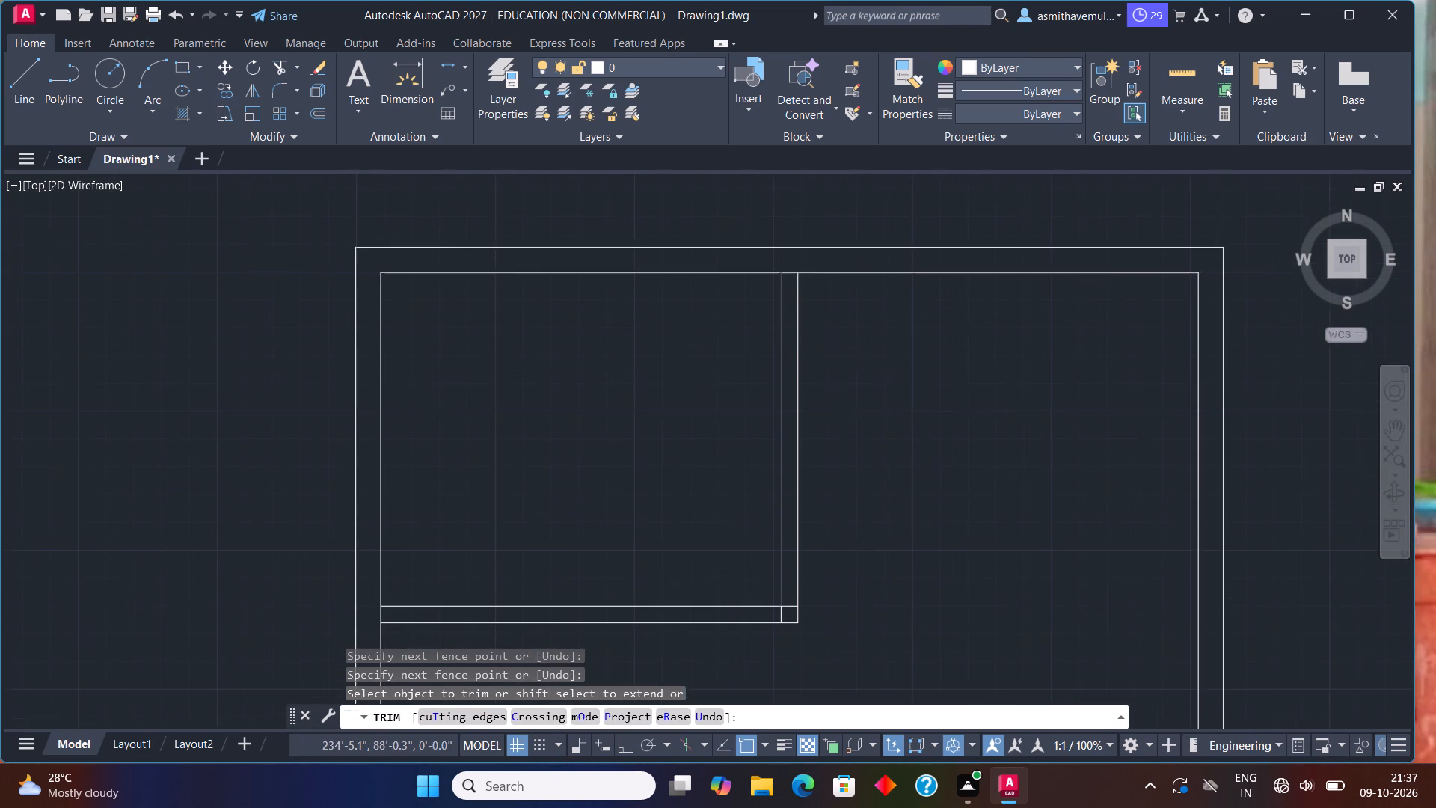
{"action": "scroll", "coordinate": [784, 297], "scroll_direction": "up", "scroll_amount": 1}
{"action": "left_click_drag", "start_coordinate": [798, 254], "coordinate": [792, 273]}
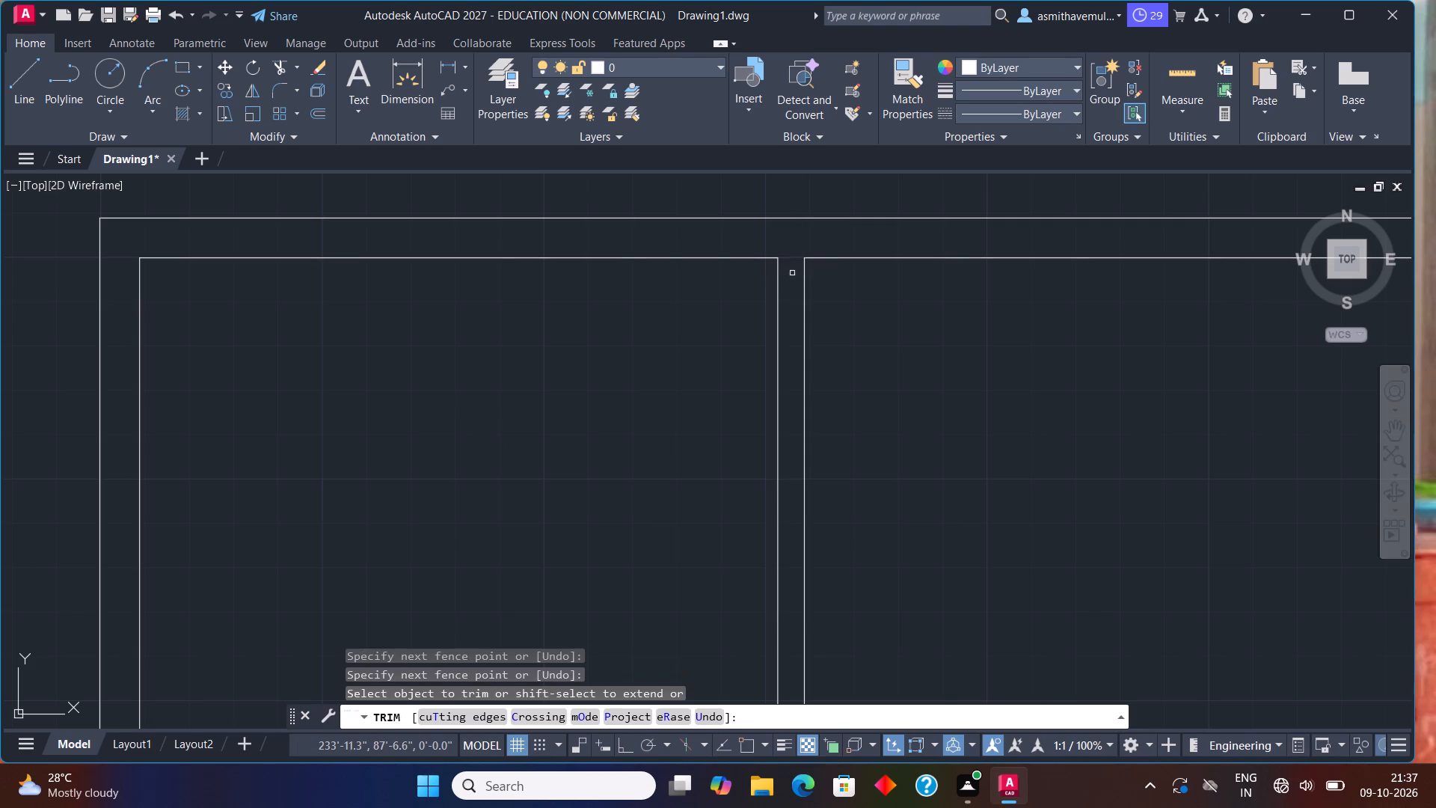
{"action": "scroll", "coordinate": [784, 360], "scroll_direction": "down", "scroll_amount": 1}
{"action": "middle_click_drag", "start_coordinate": [758, 515], "coordinate": [785, 375]}
{"action": "scroll", "coordinate": [800, 447], "scroll_direction": "up", "scroll_amount": 1}
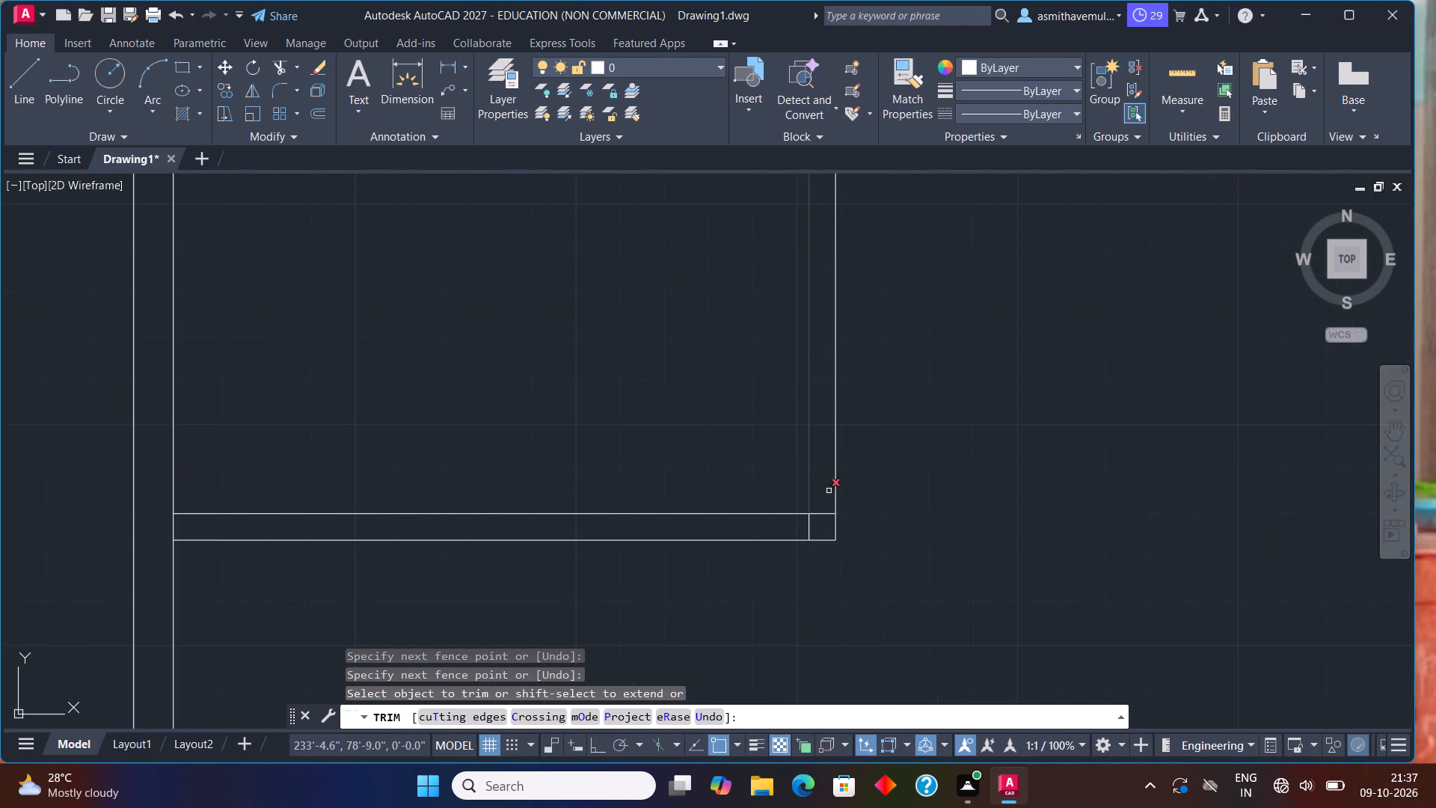
{"action": "scroll", "coordinate": [807, 506], "scroll_direction": "up", "scroll_amount": 2}
{"action": "left_click_drag", "start_coordinate": [833, 512], "coordinate": [776, 588]}
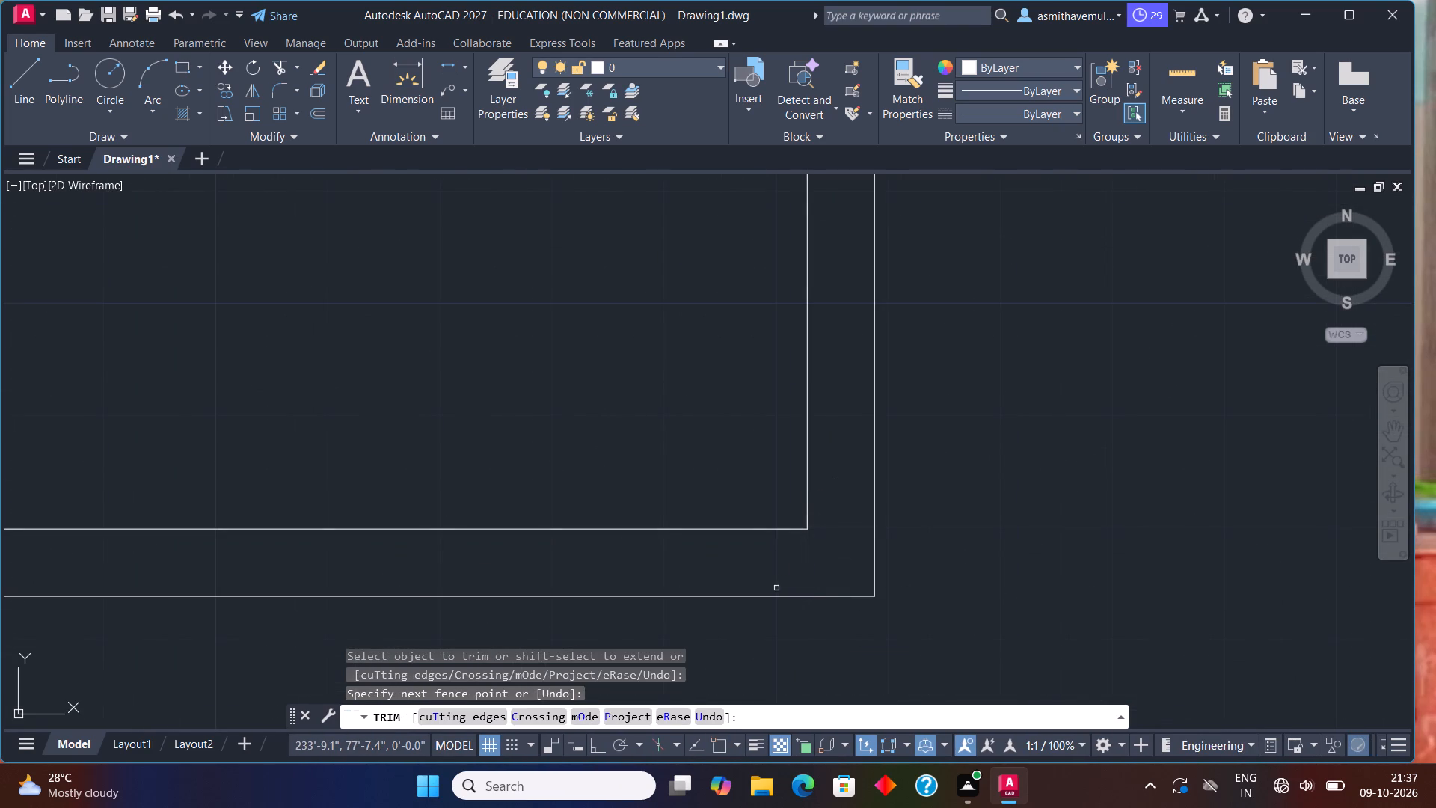
Trim the inner west wall line between the two horizontal partition lines to open the wall junction.
{"action": "scroll", "coordinate": [753, 566], "scroll_direction": "down", "scroll_amount": 1}
{"action": "scroll", "coordinate": [678, 548], "scroll_direction": "down", "scroll_amount": 2}
{"action": "middle_click_drag", "start_coordinate": [612, 557], "coordinate": [950, 375]}
{"action": "scroll", "coordinate": [675, 415], "scroll_direction": "up", "scroll_amount": 1}
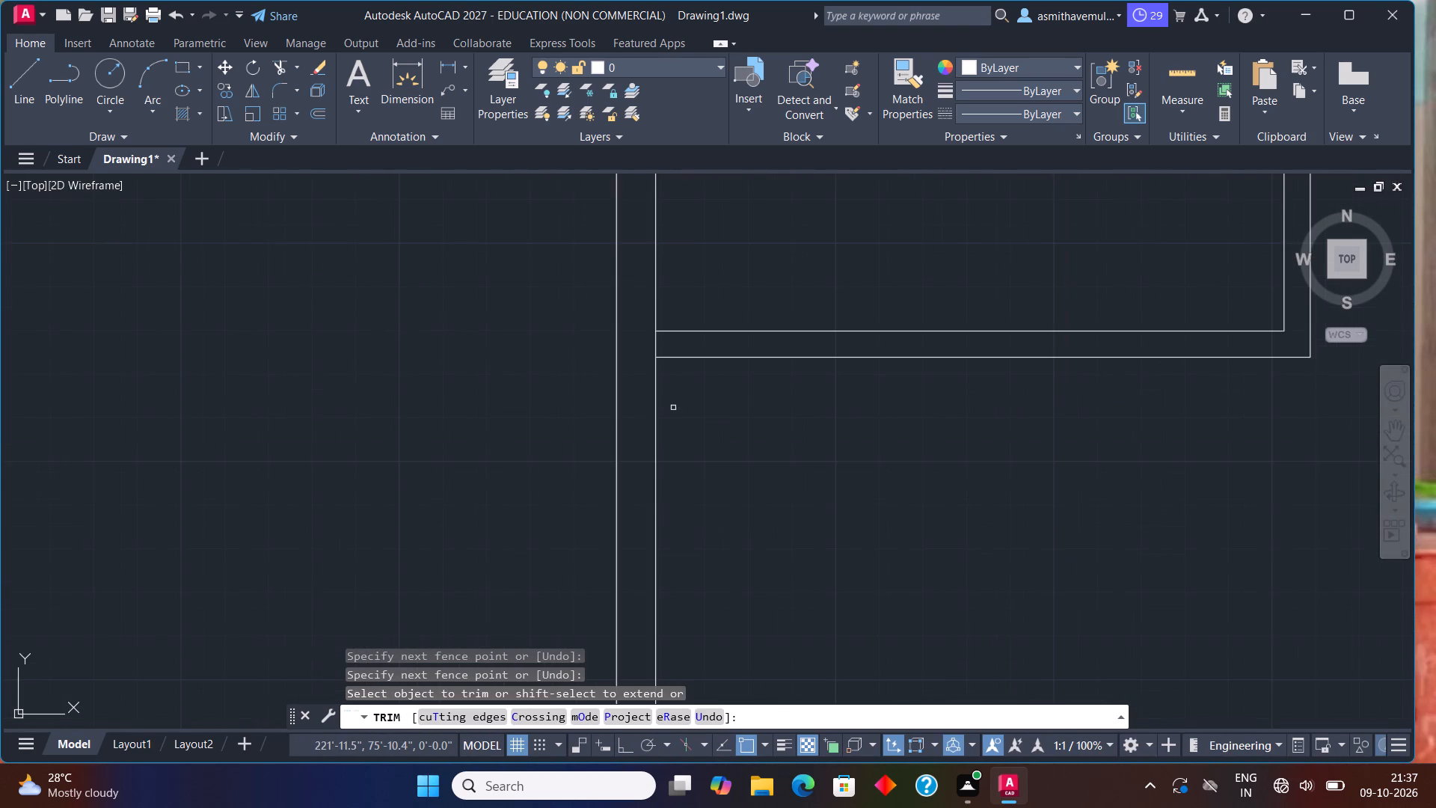
{"action": "scroll", "coordinate": [666, 340], "scroll_direction": "up", "scroll_amount": 1}
{"action": "left_click", "coordinate": [653, 344]}
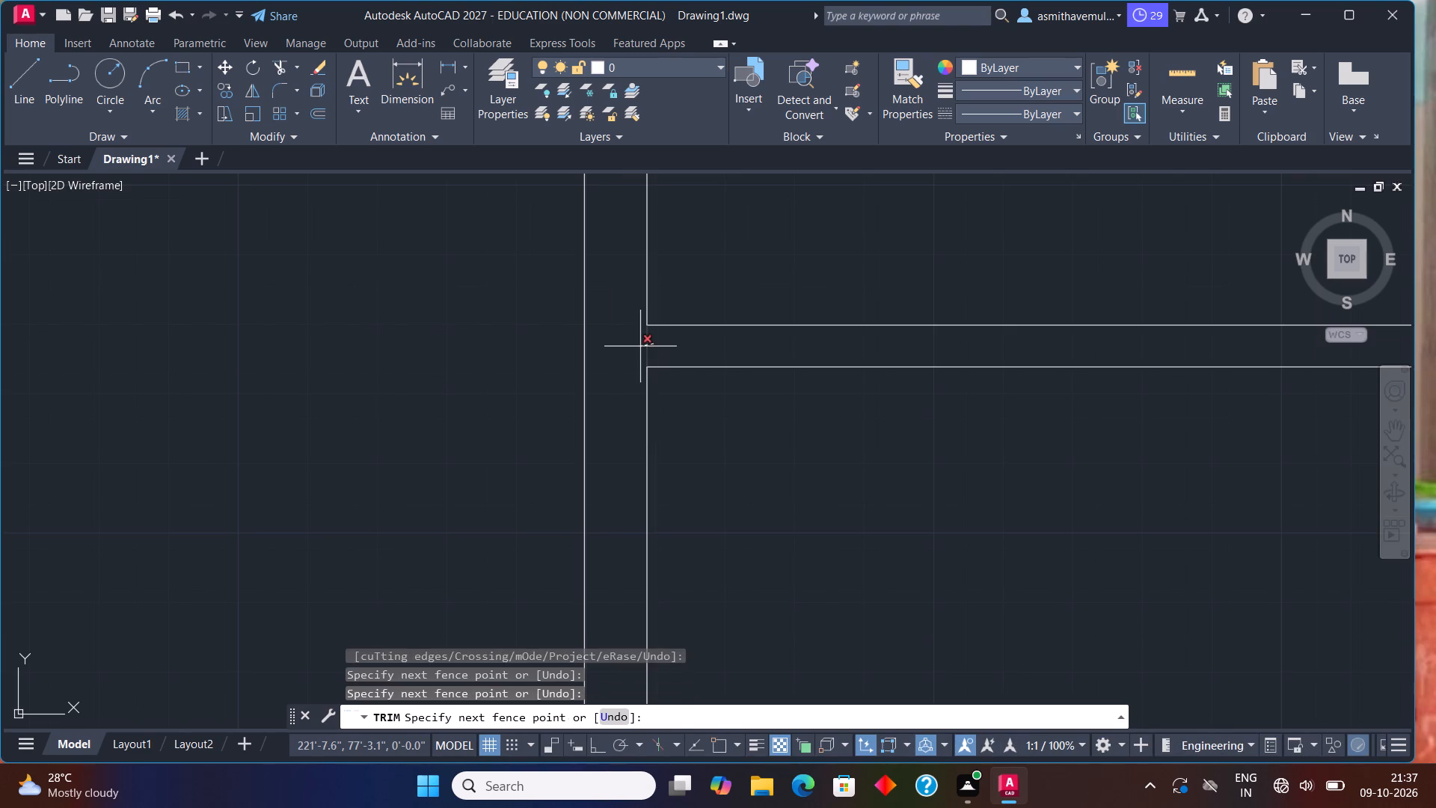
{"action": "left_click", "coordinate": [640, 346]}
{"action": "scroll", "coordinate": [666, 362], "scroll_direction": "down", "scroll_amount": 1}
{"action": "scroll", "coordinate": [814, 408], "scroll_direction": "down", "scroll_amount": 2}
{"action": "middle_click_drag", "start_coordinate": [817, 408], "coordinate": [700, 539]}
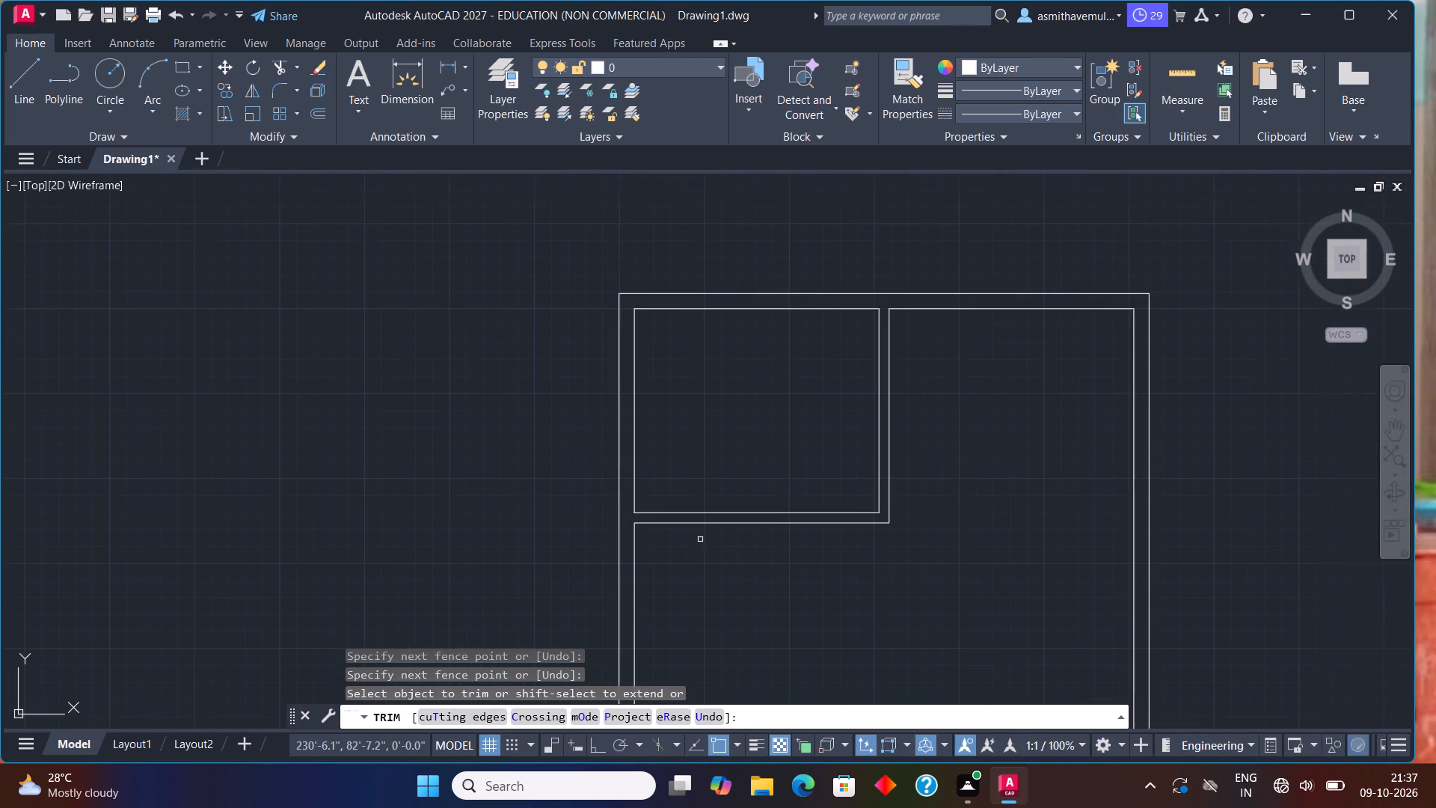
{"action": "key", "text": "Escape"}
Check the north-west room's inside width with a linear dimension, without placing it.
{"action": "type", "text": "DLI"}
{"action": "key", "text": "Return"}
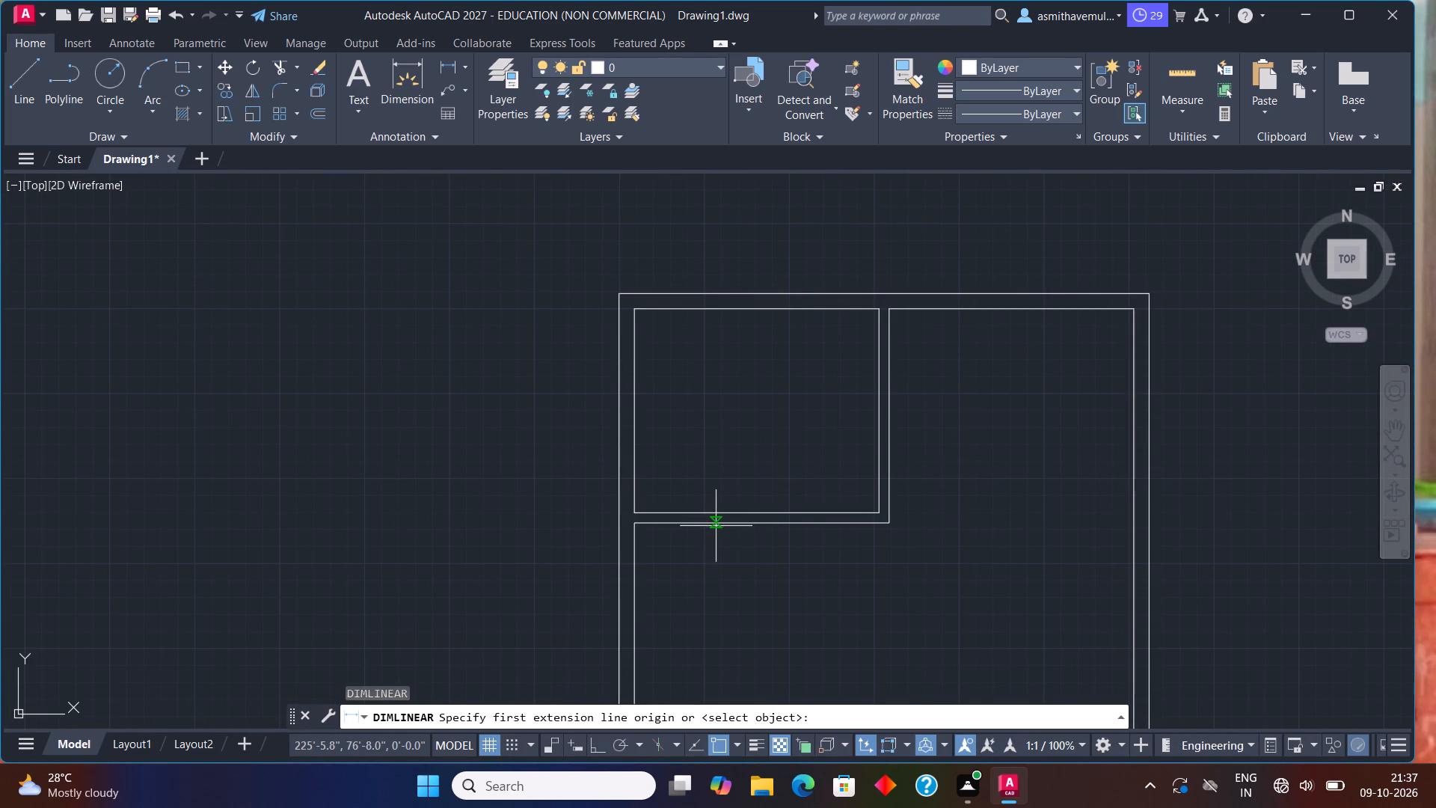
{"action": "left_click", "coordinate": [634, 444]}
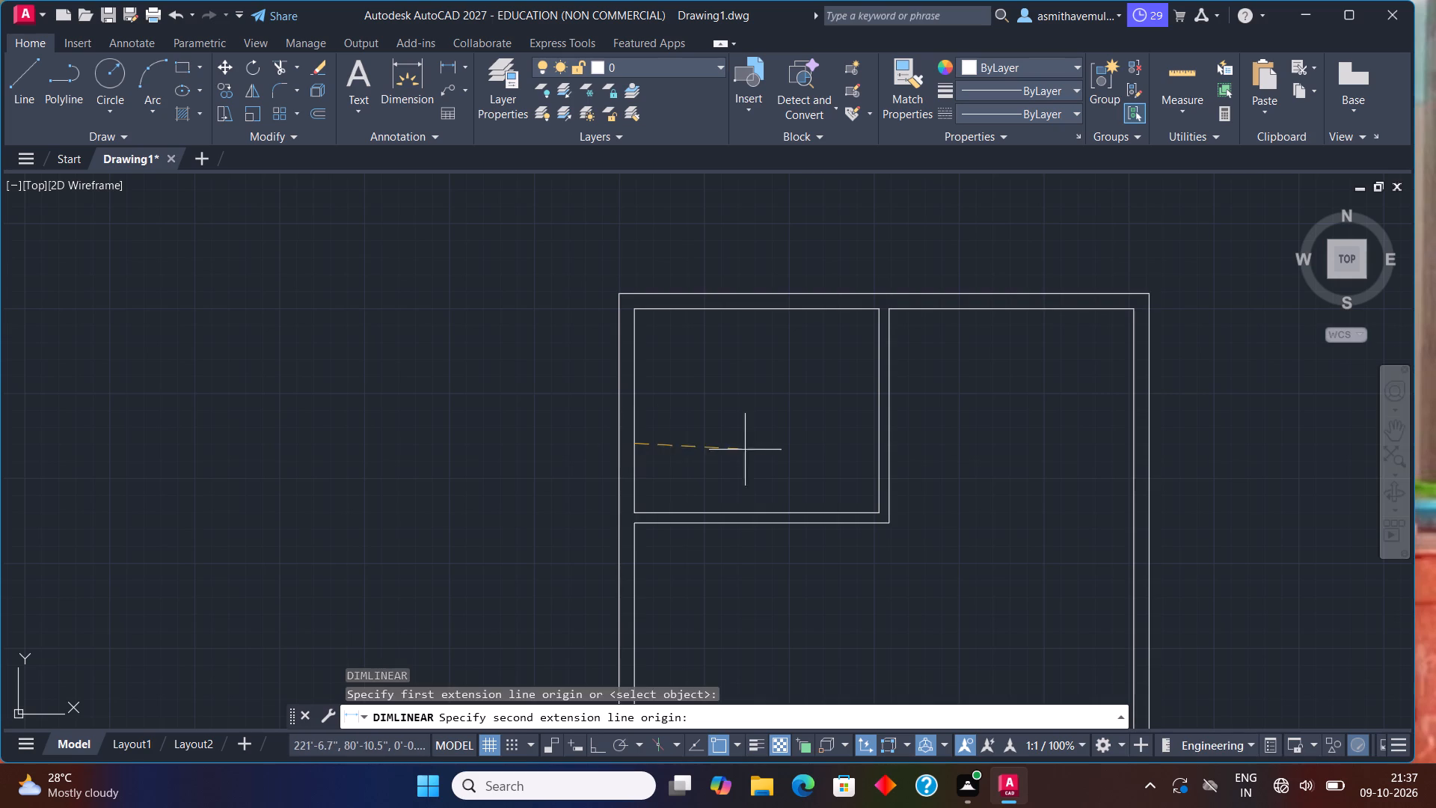
{"action": "left_click", "coordinate": [879, 445]}
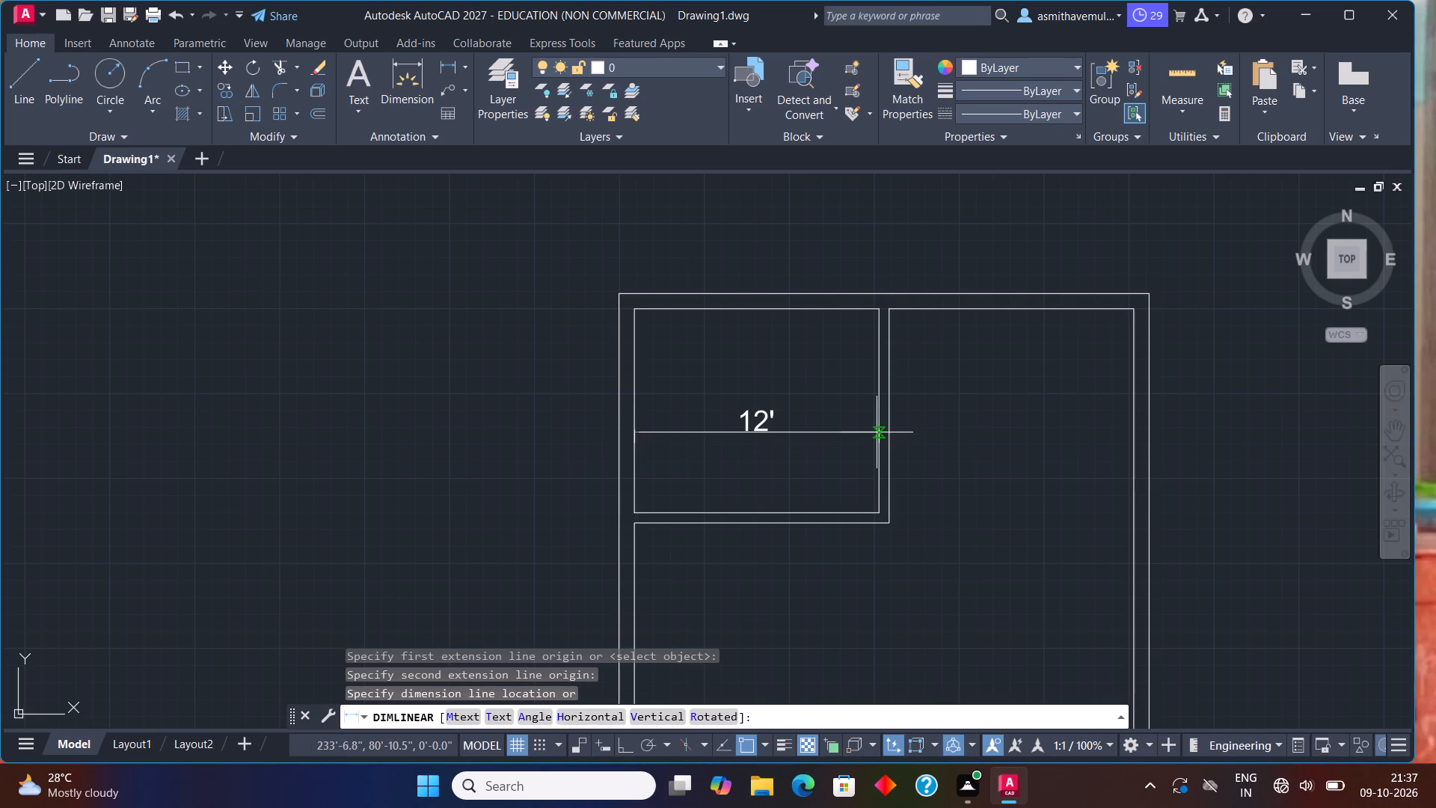
{"action": "key", "text": "Escape"}
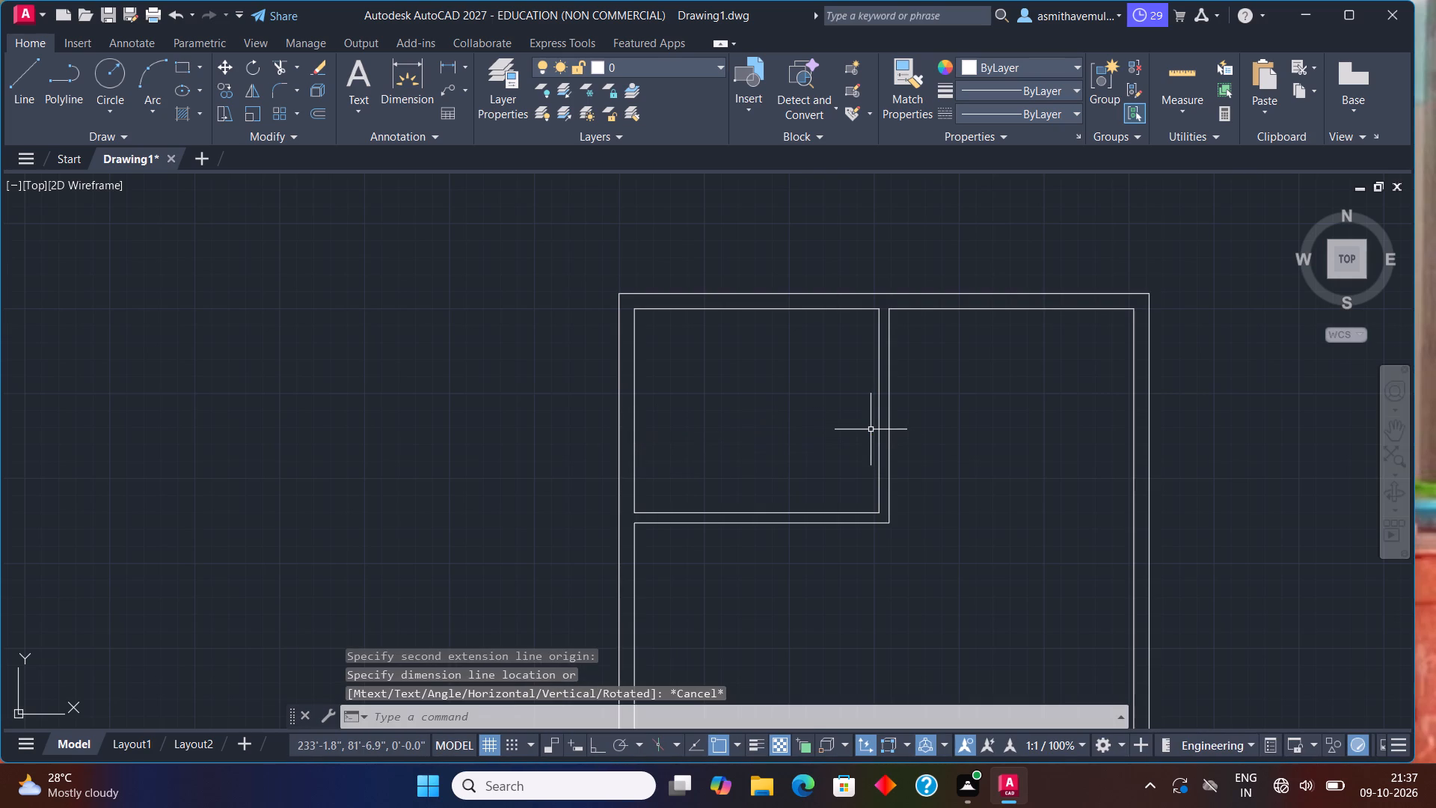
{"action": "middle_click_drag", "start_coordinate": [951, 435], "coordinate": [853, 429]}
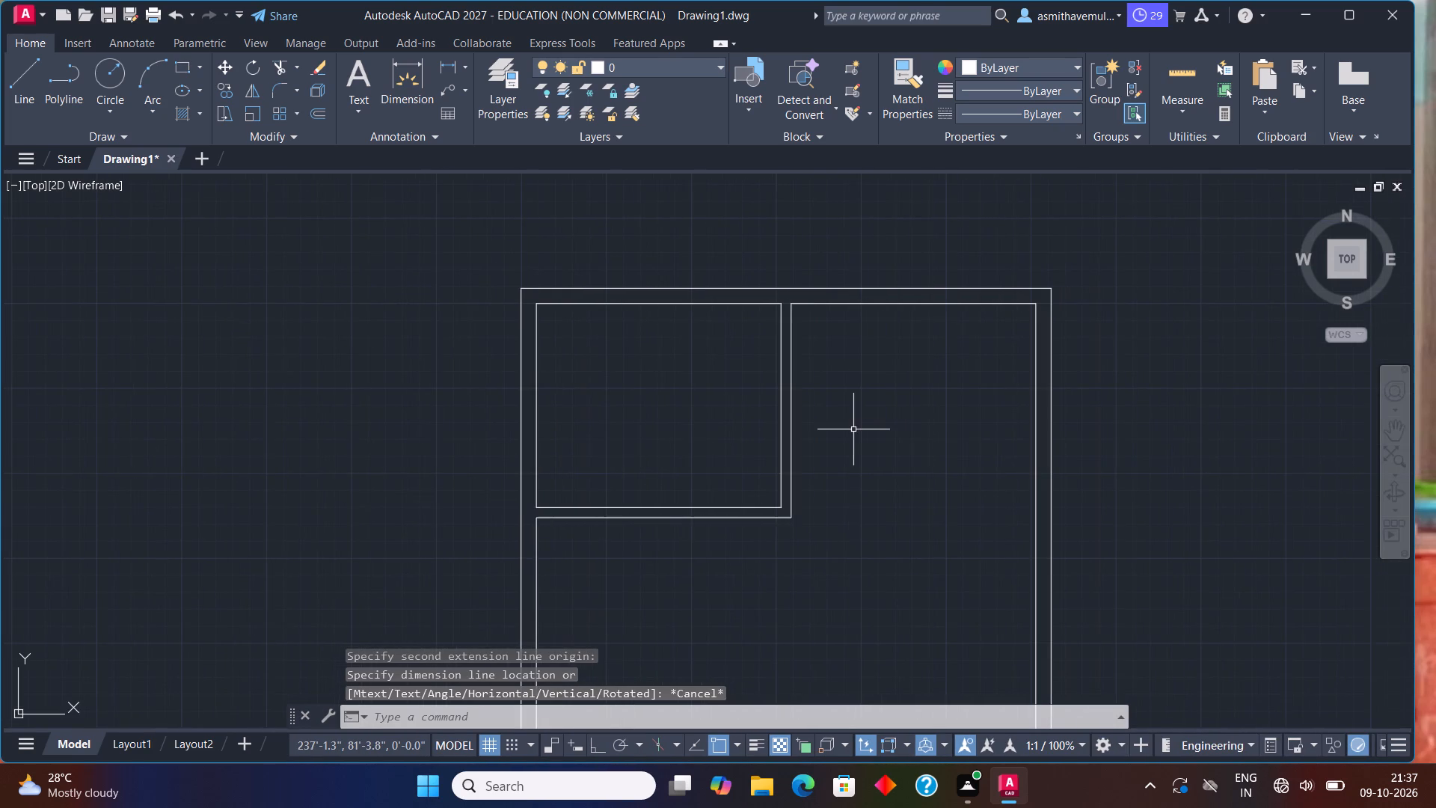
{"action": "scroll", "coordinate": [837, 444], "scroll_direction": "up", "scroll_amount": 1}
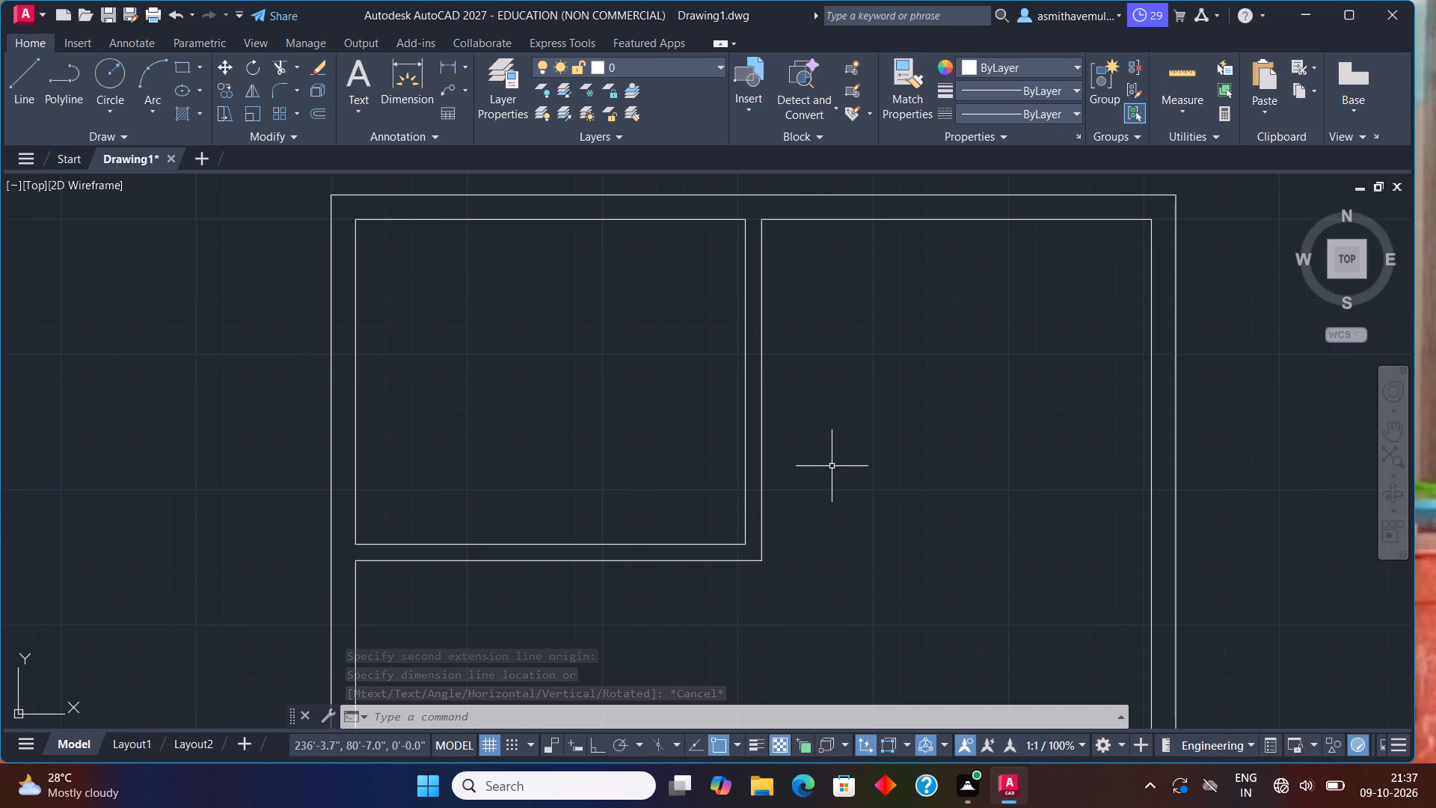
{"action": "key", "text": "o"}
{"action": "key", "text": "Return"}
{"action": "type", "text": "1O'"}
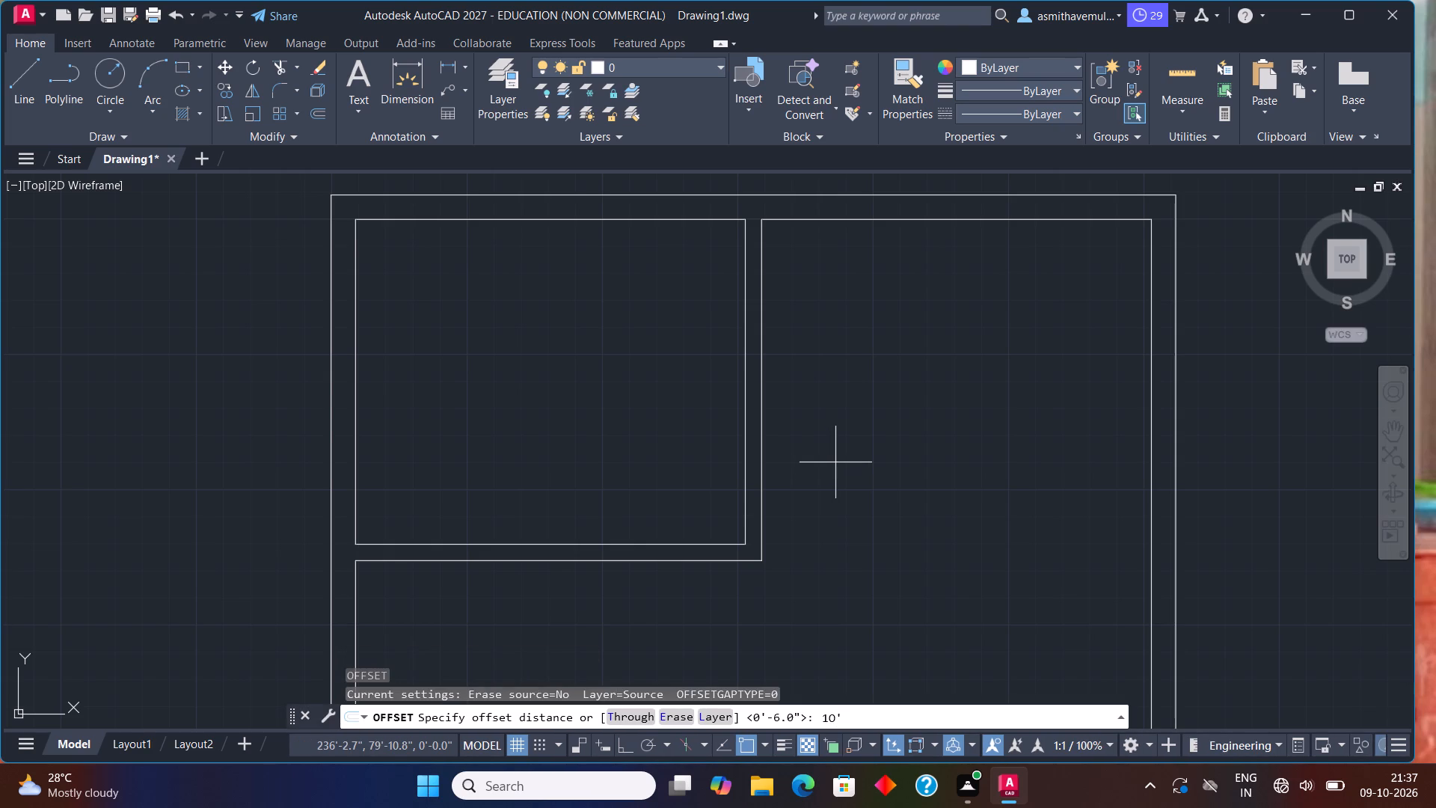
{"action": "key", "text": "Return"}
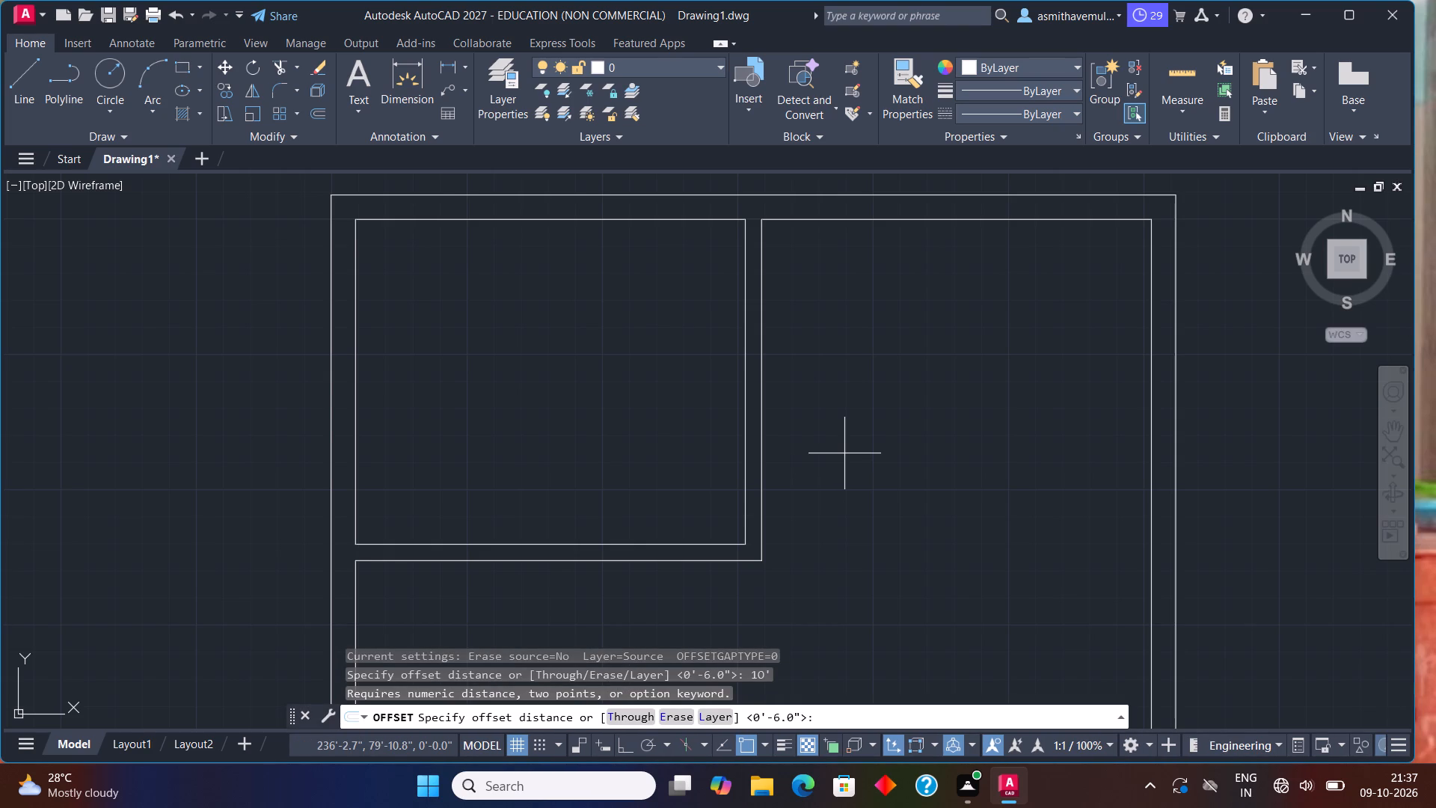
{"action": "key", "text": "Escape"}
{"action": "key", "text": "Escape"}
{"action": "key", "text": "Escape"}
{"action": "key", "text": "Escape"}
Offset the north-east room's inner north wall line 10' south to set the room's depth.
{"action": "key", "text": "o"}
{"action": "key", "text": "Return"}
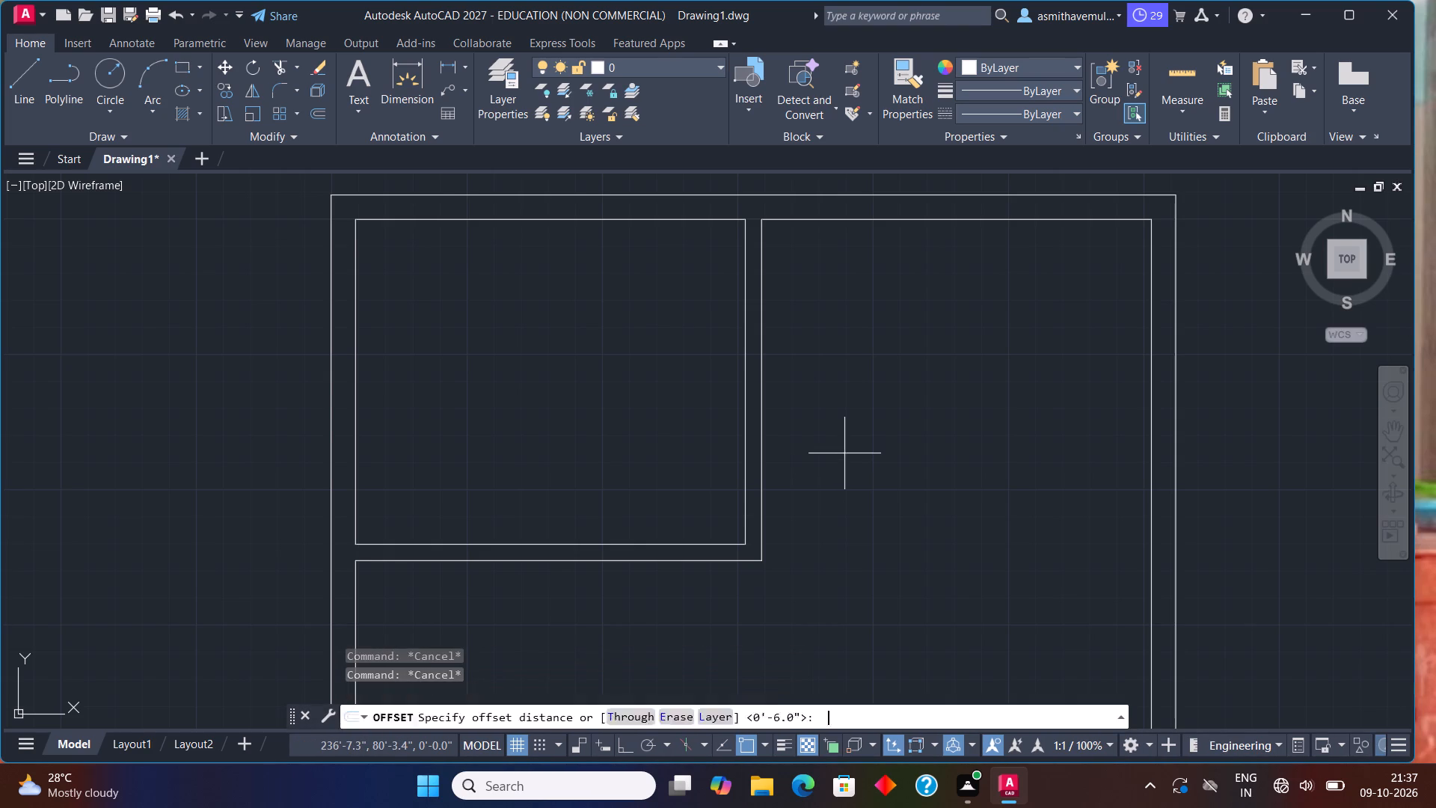
{"action": "type", "text": "10'"}
{"action": "key", "text": "Return"}
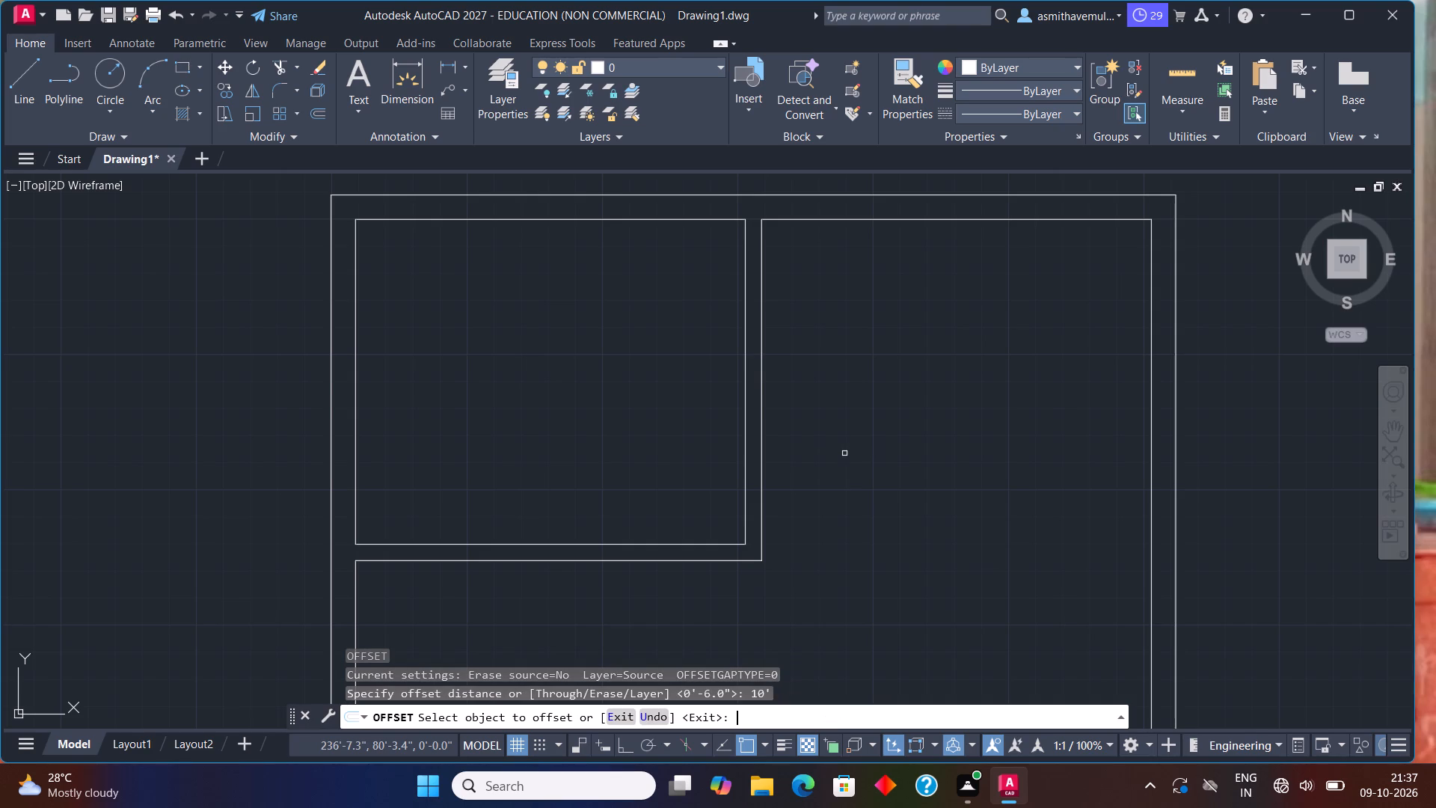
{"action": "left_click", "coordinate": [942, 220]}
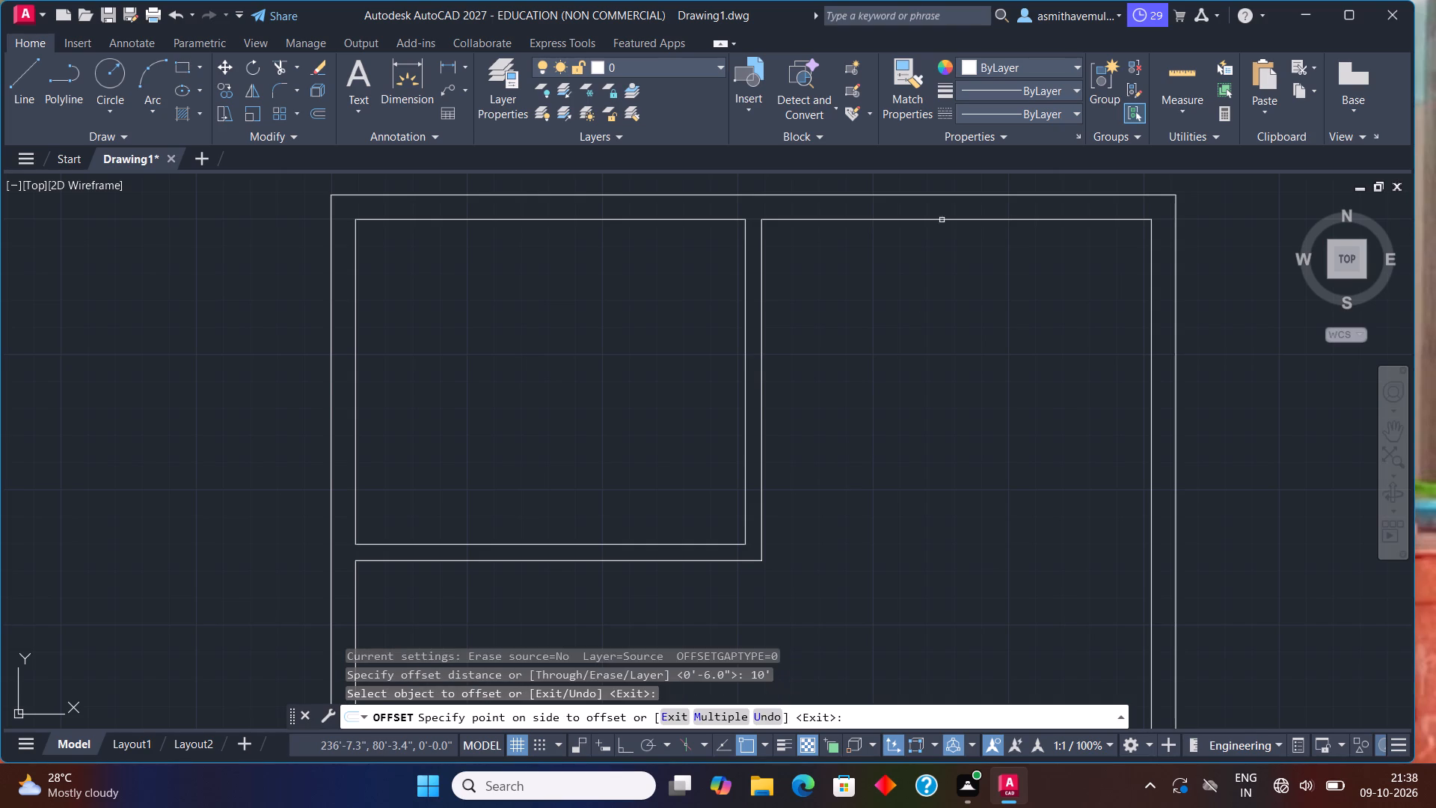
{"action": "left_click", "coordinate": [930, 346]}
{"action": "key", "text": "Escape"}
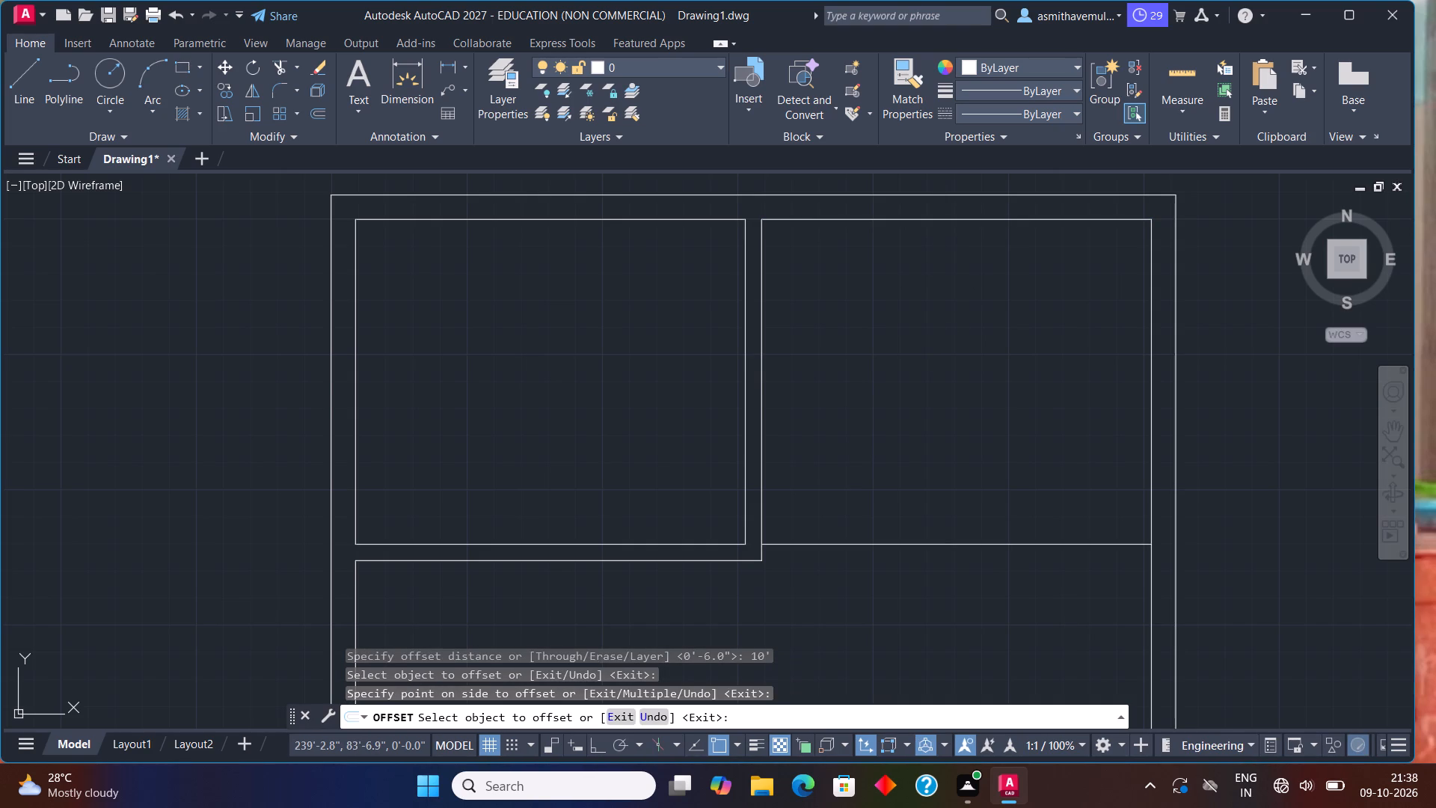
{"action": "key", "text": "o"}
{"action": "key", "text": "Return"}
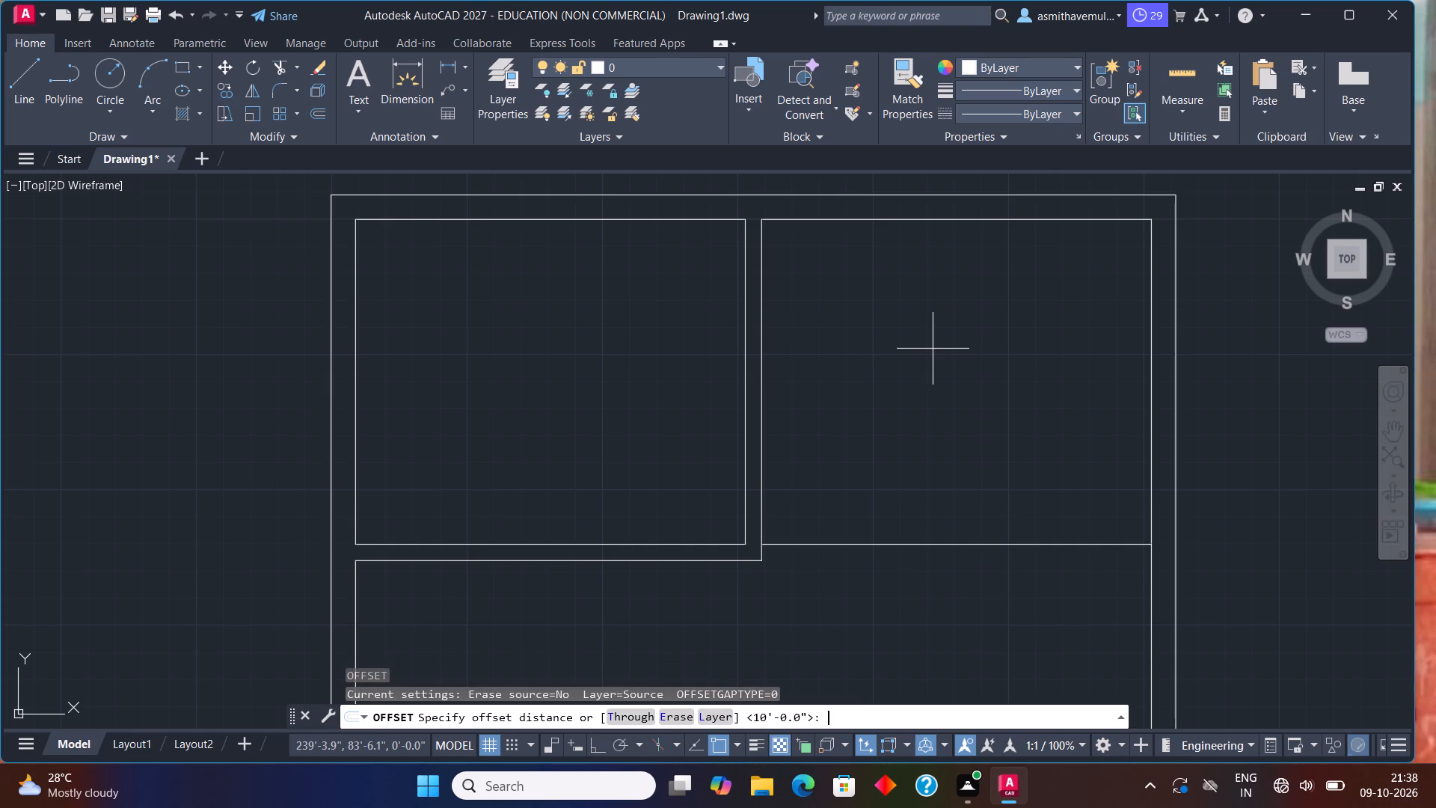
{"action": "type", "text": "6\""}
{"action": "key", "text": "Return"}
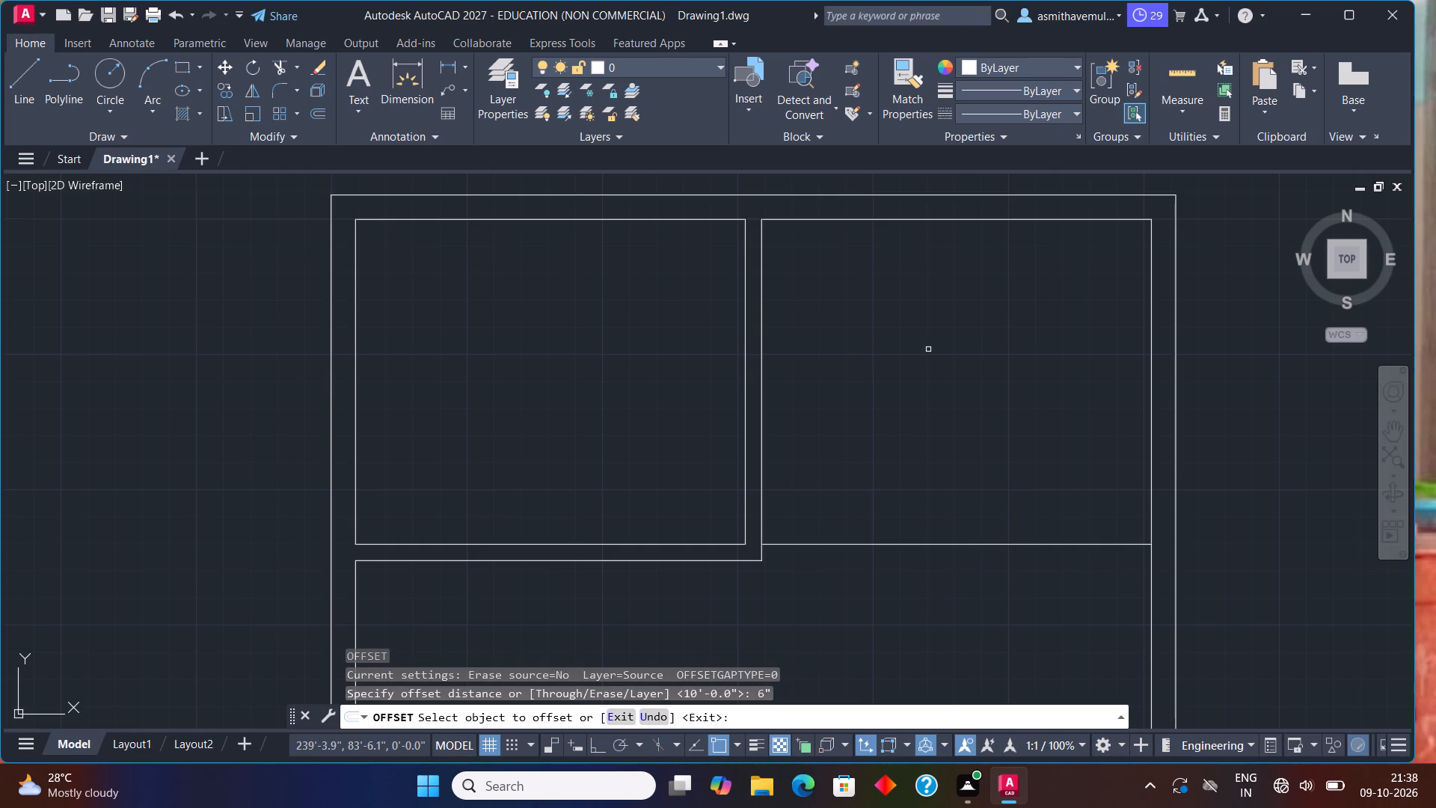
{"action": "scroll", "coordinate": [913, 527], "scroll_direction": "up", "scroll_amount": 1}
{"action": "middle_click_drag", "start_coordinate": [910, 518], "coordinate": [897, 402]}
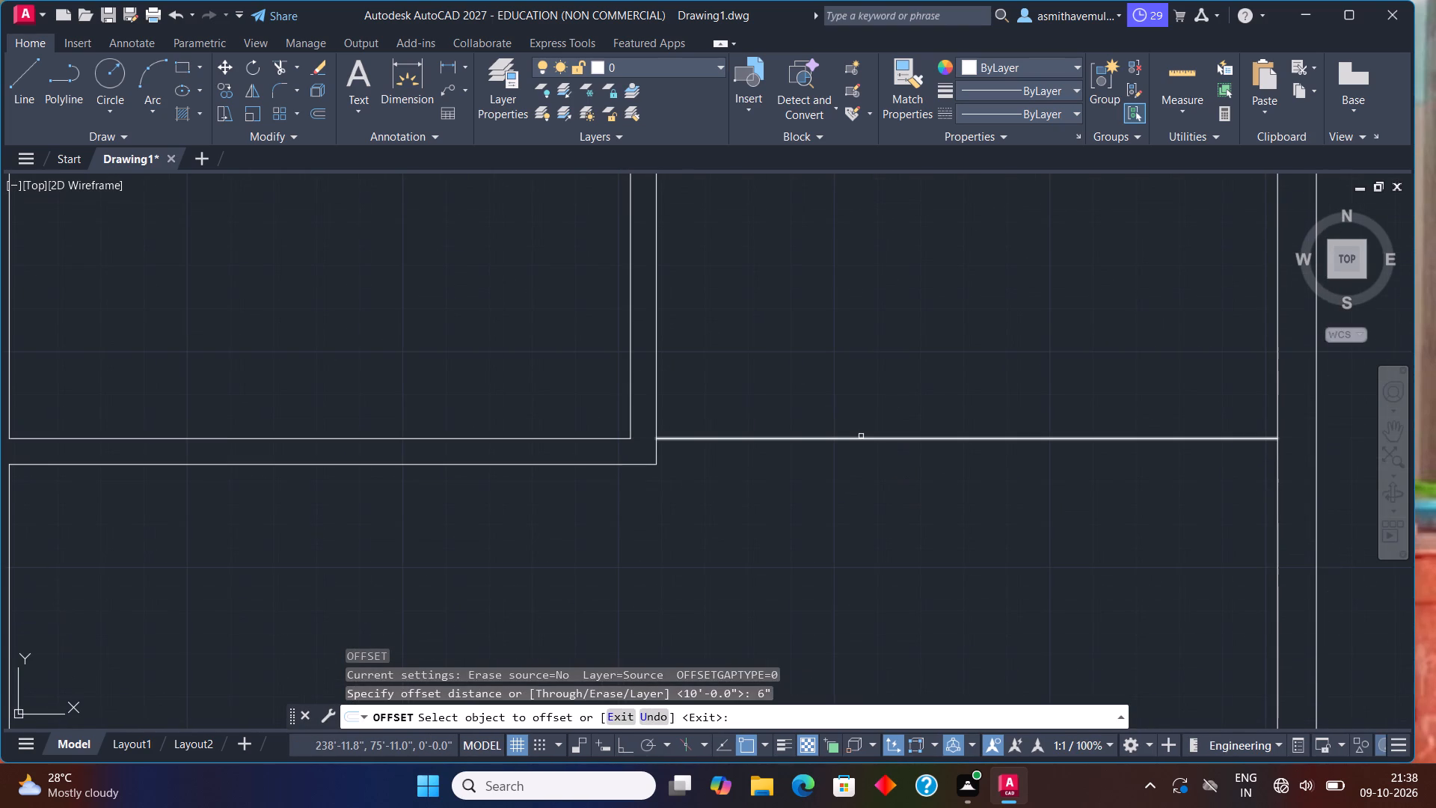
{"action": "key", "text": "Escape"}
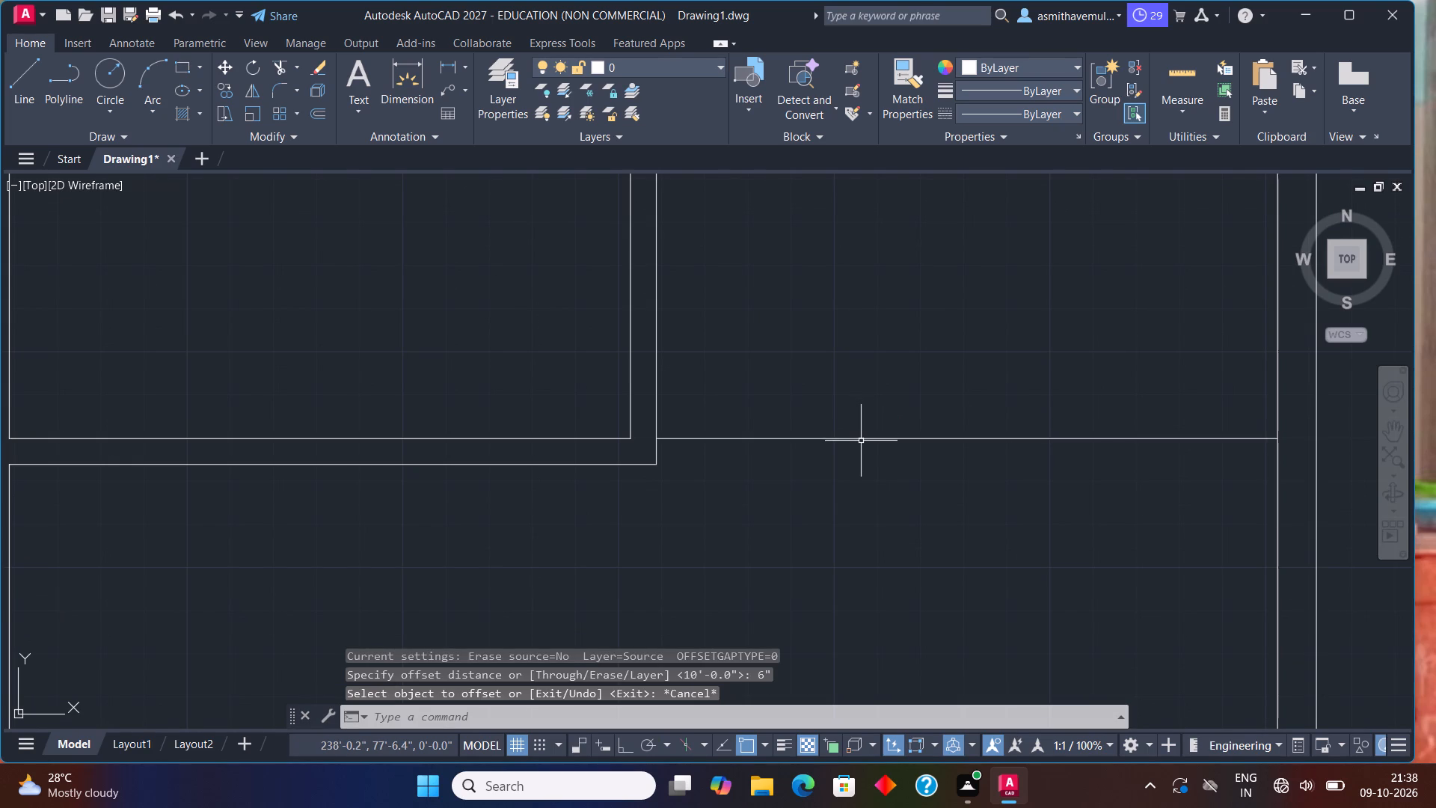
Erase the offset line that closes the north-east room on its south side.
{"action": "left_click", "coordinate": [861, 441]}
{"action": "key", "text": "Delete"}
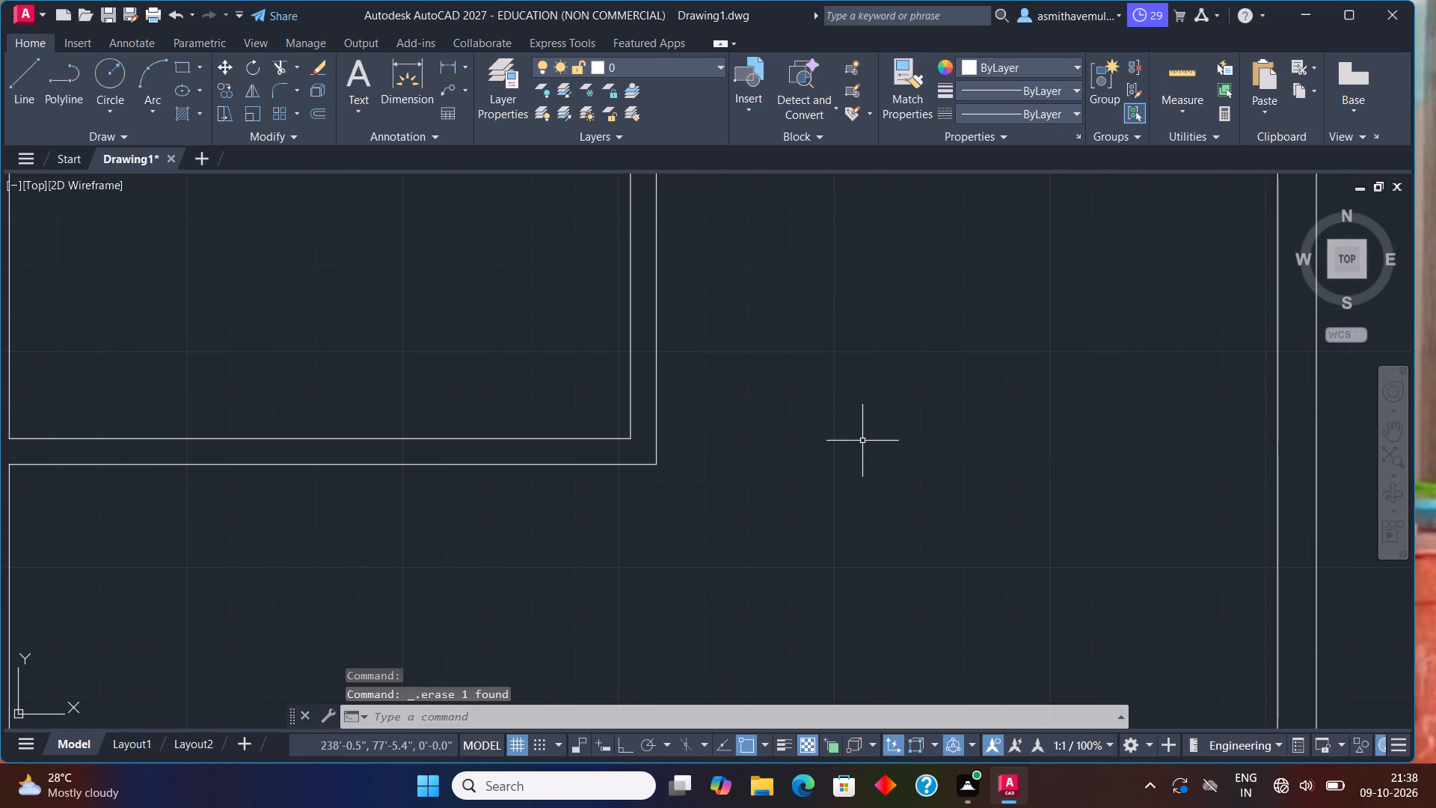
Extend both horizontal partition lines south of the north-west room eastward to the inner east wall line.
{"action": "type", "text": "EXTEND"}
{"action": "key", "text": "Return"}
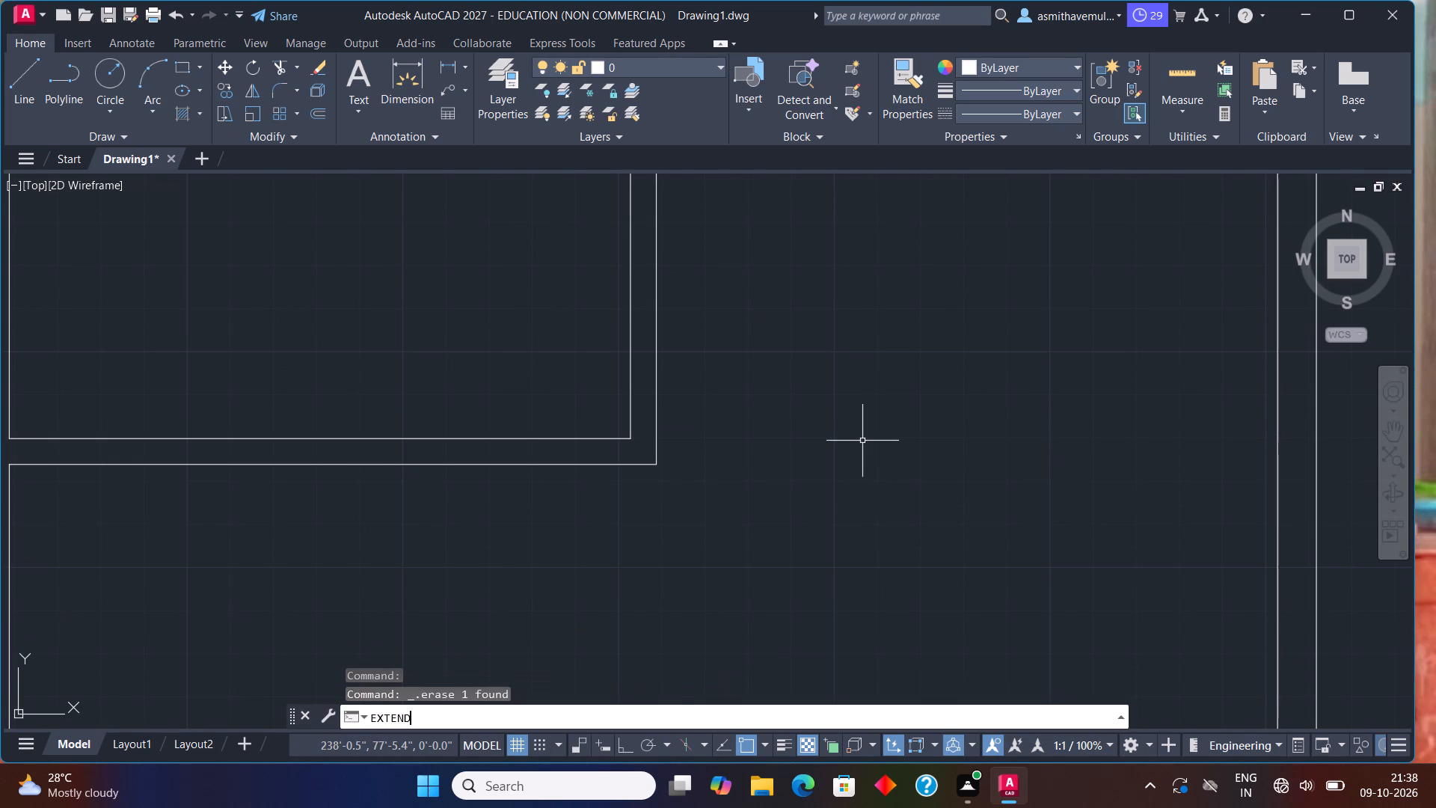
{"action": "left_click", "coordinate": [594, 441]}
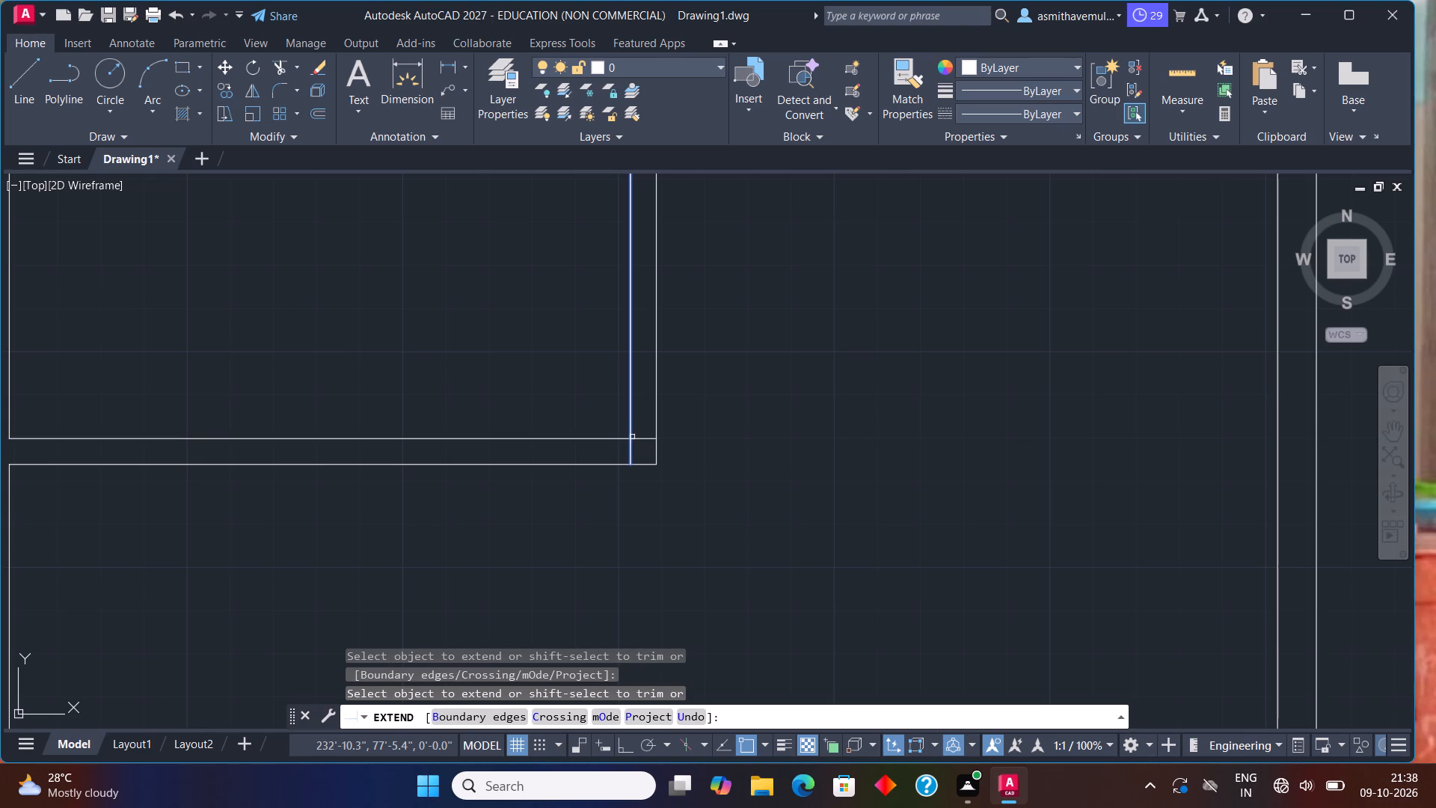
{"action": "left_click", "coordinate": [643, 438]}
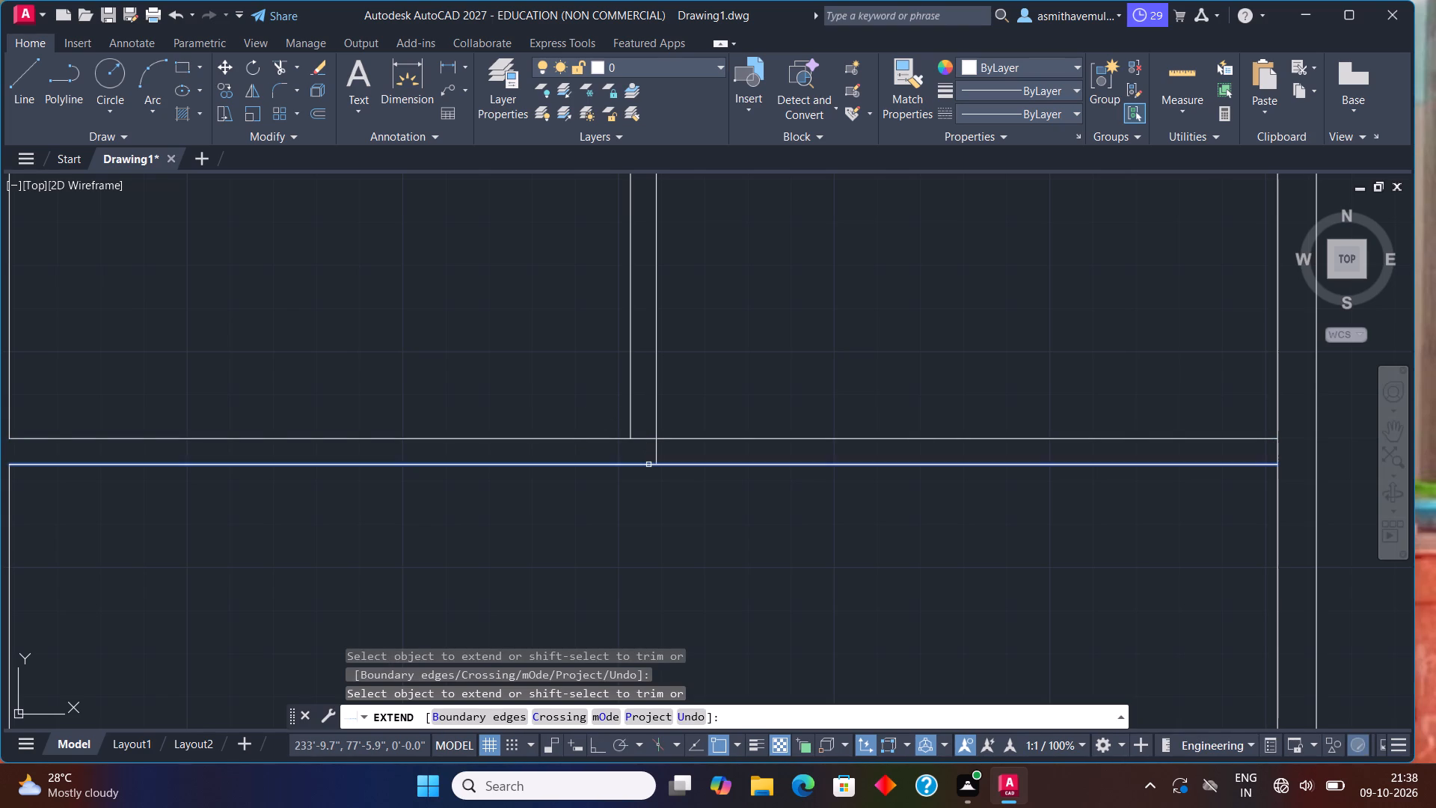
{"action": "left_click", "coordinate": [648, 465]}
{"action": "scroll", "coordinate": [810, 519], "scroll_direction": "down", "scroll_amount": 2}
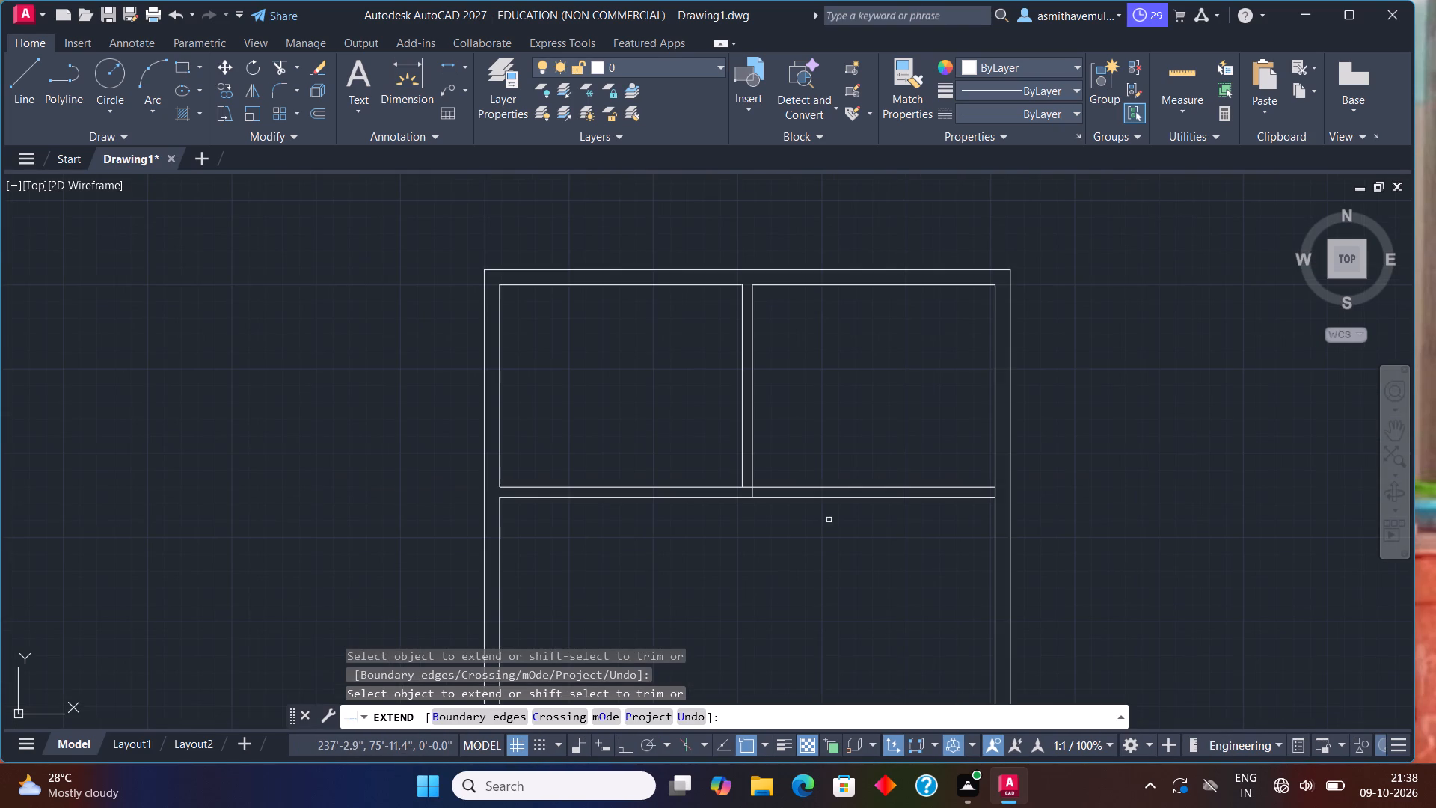
{"action": "middle_click_drag", "start_coordinate": [829, 520], "coordinate": [779, 539]}
{"action": "key", "text": "Escape"}
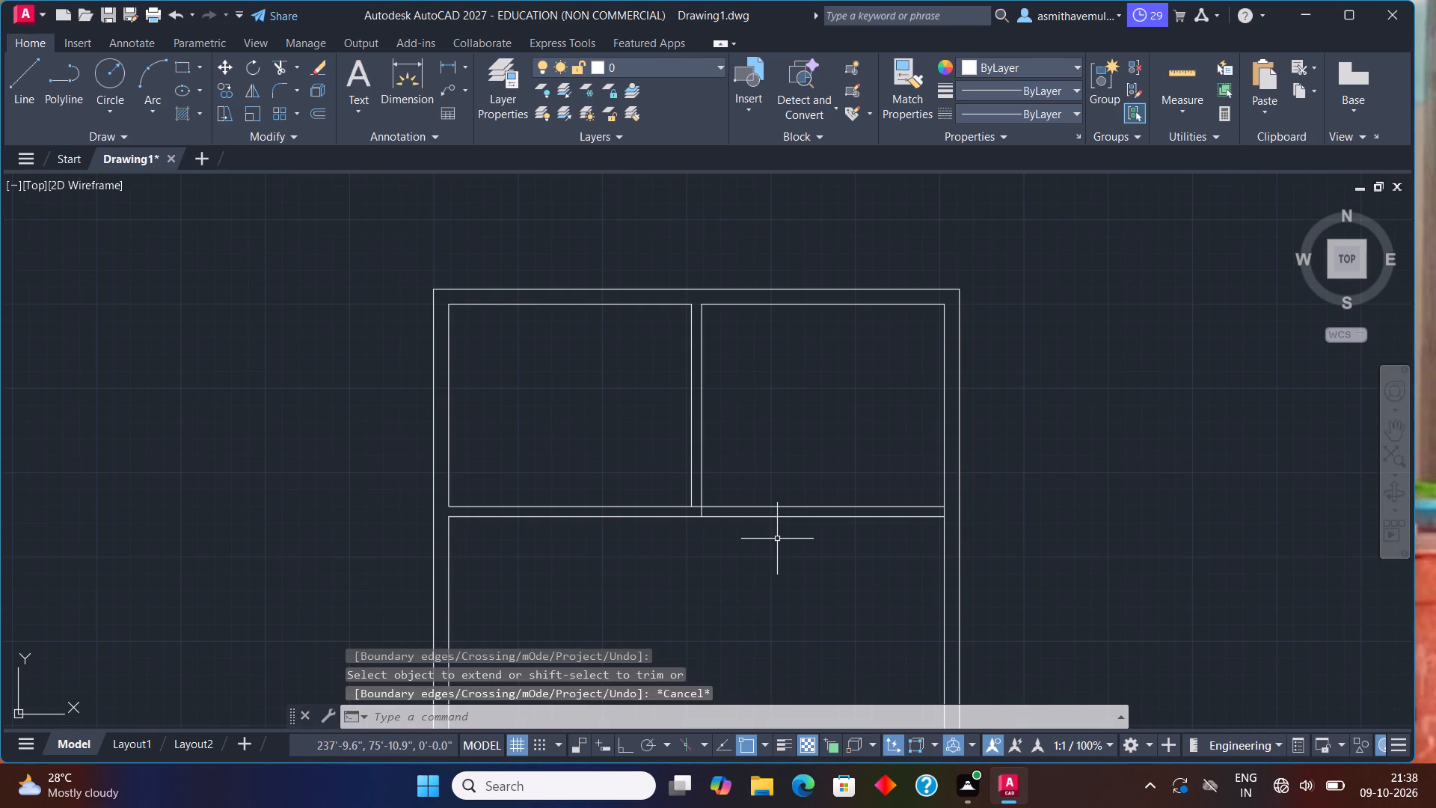
Trim the overlapping segments where the vertical and horizontal partitions meet and the inner east wall line between the two horizontal partition lines.
{"action": "type", "text": "TRIM"}
{"action": "key", "text": "Return"}
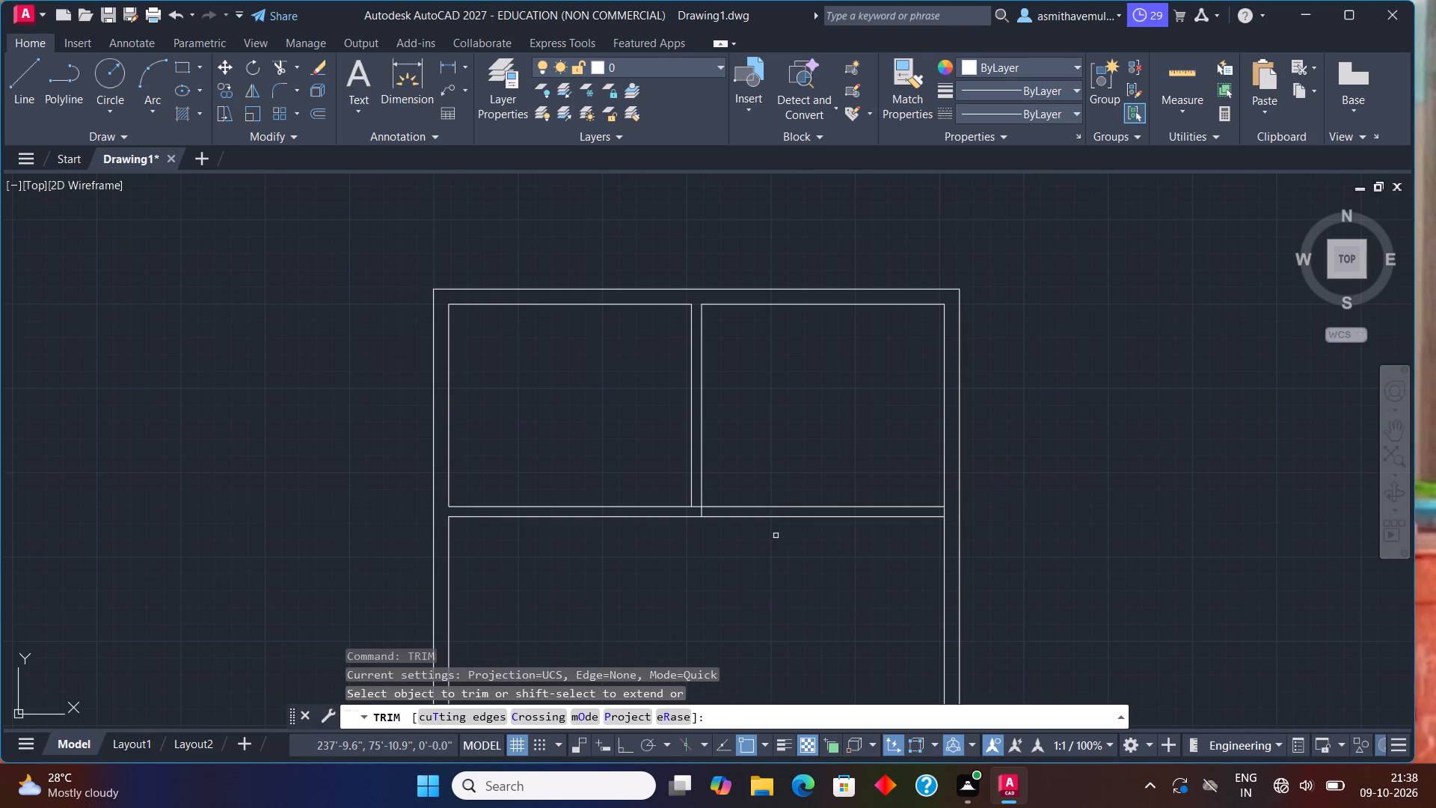
{"action": "scroll", "coordinate": [693, 511], "scroll_direction": "up", "scroll_amount": 3}
{"action": "left_click_drag", "start_coordinate": [692, 477], "coordinate": [698, 524]}
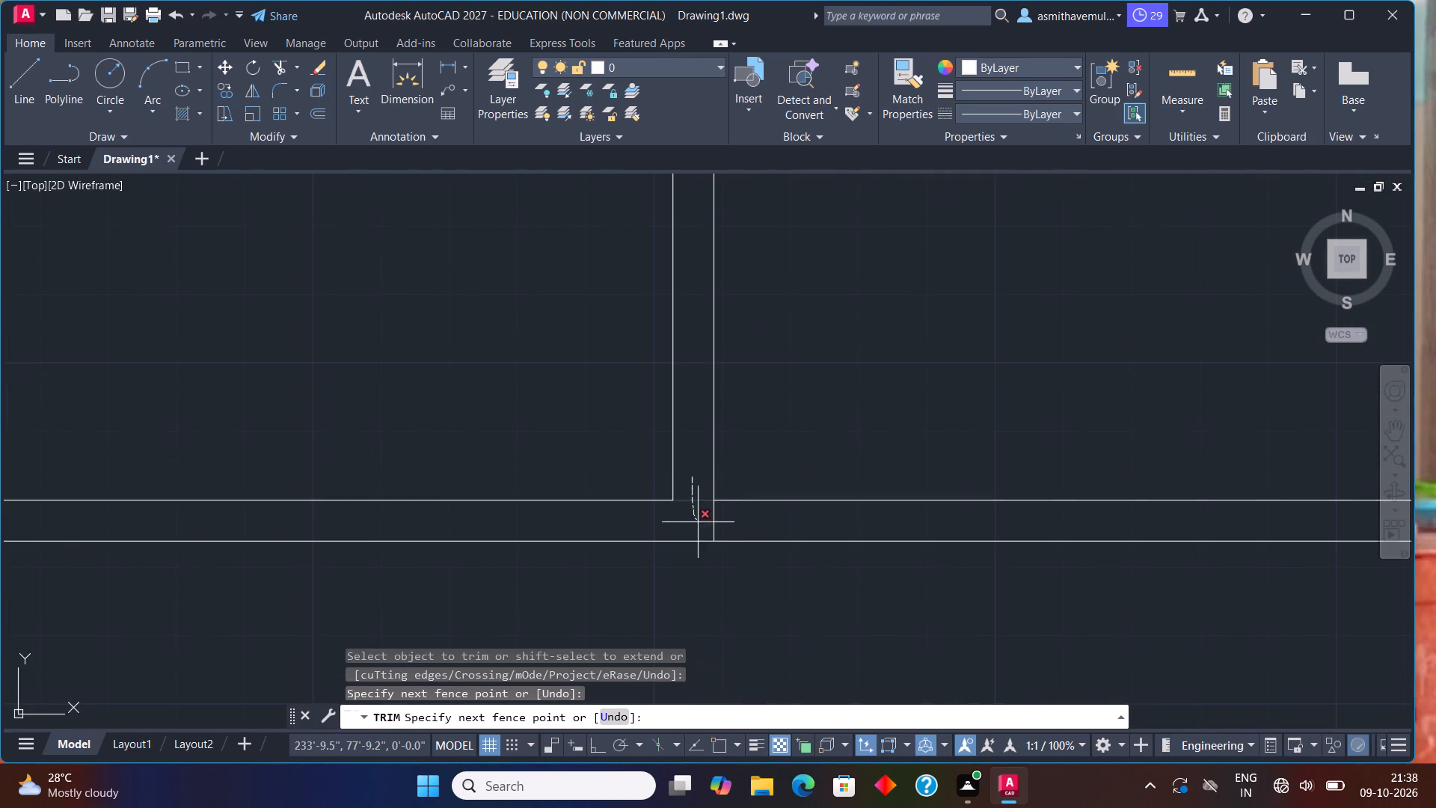
{"action": "left_click_drag", "start_coordinate": [698, 524], "coordinate": [732, 524]}
{"action": "scroll", "coordinate": [752, 526], "scroll_direction": "down", "scroll_amount": 2}
{"action": "middle_click_drag", "start_coordinate": [978, 572], "coordinate": [883, 543]}
{"action": "scroll", "coordinate": [963, 507], "scroll_direction": "up", "scroll_amount": 1}
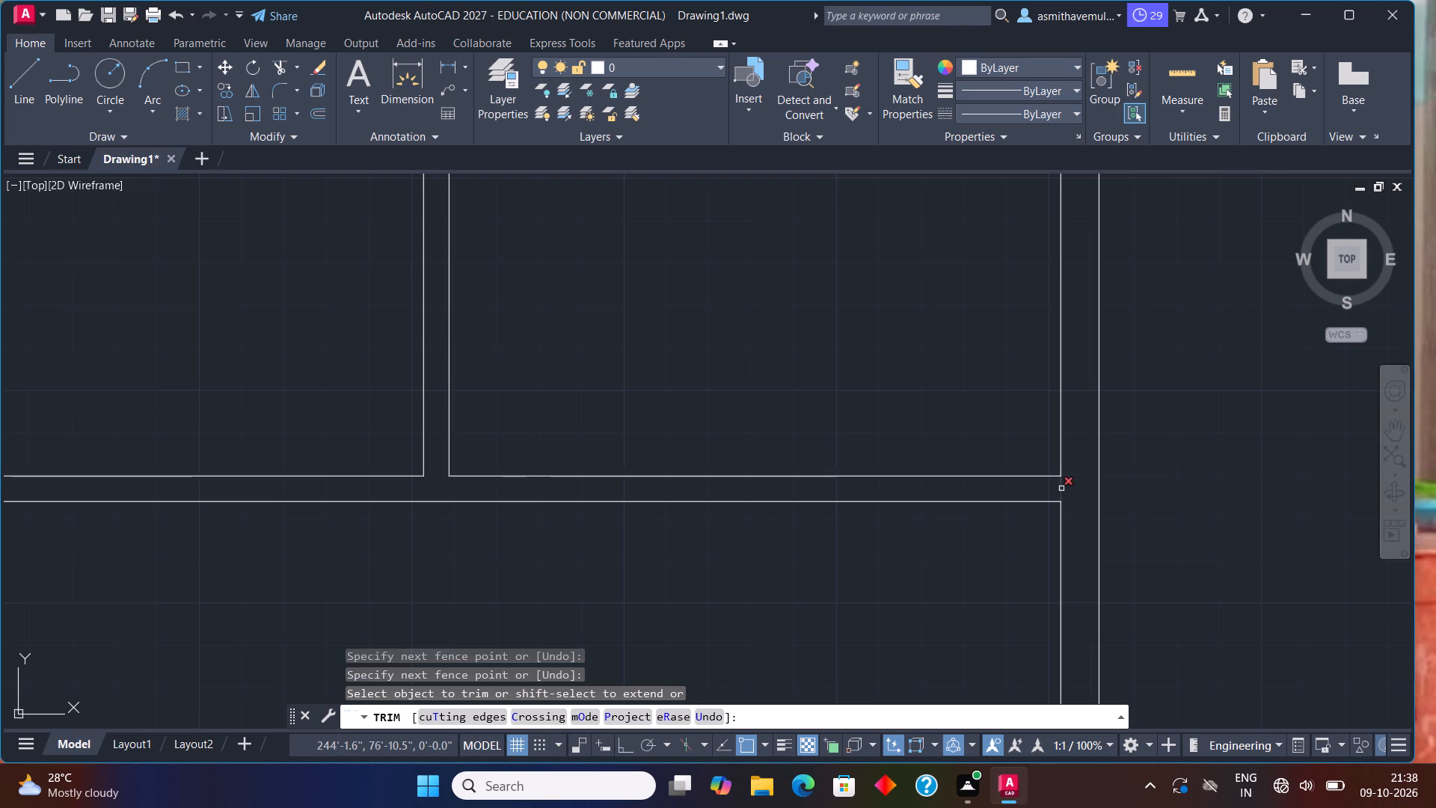
{"action": "left_click", "coordinate": [1061, 489]}
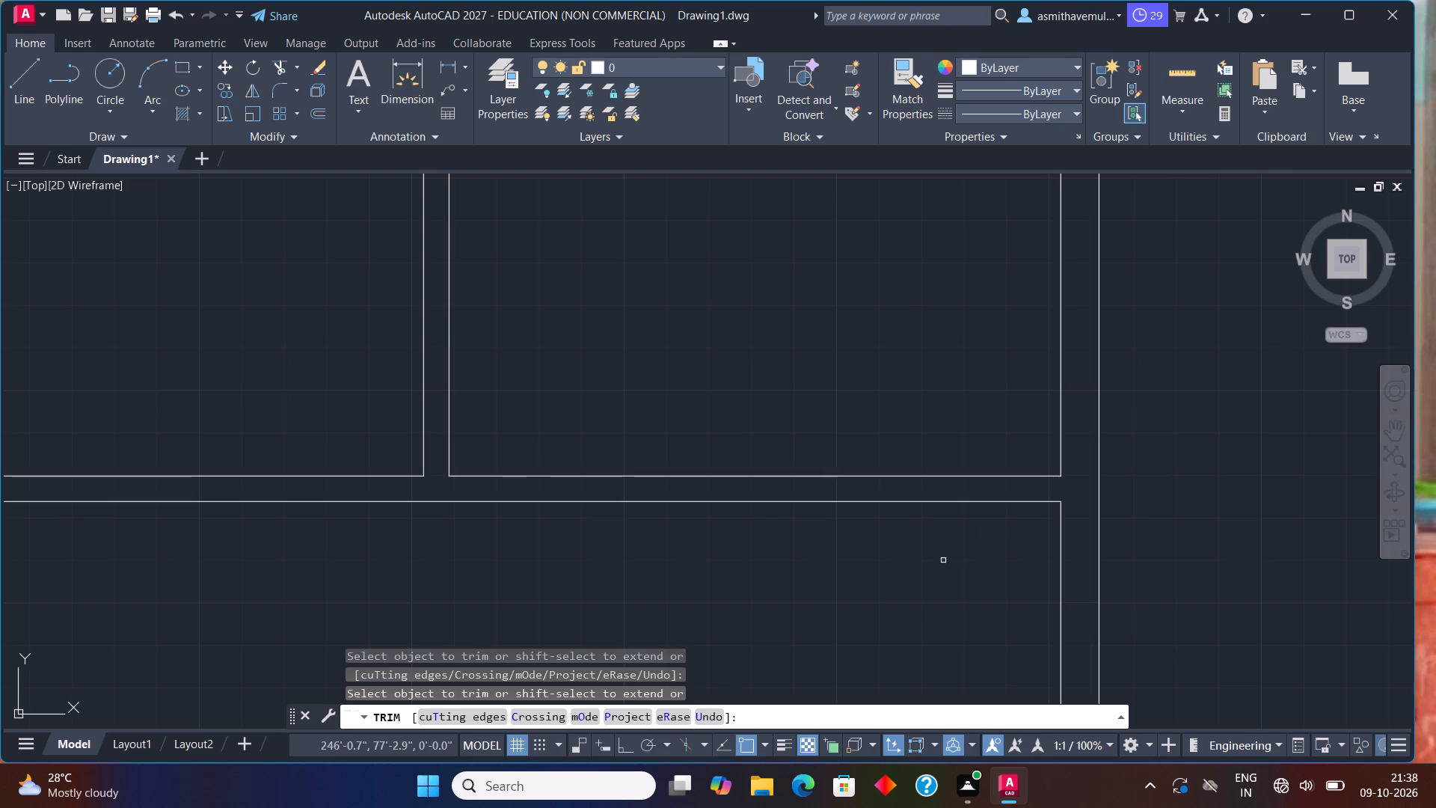
{"action": "key", "text": "Escape"}
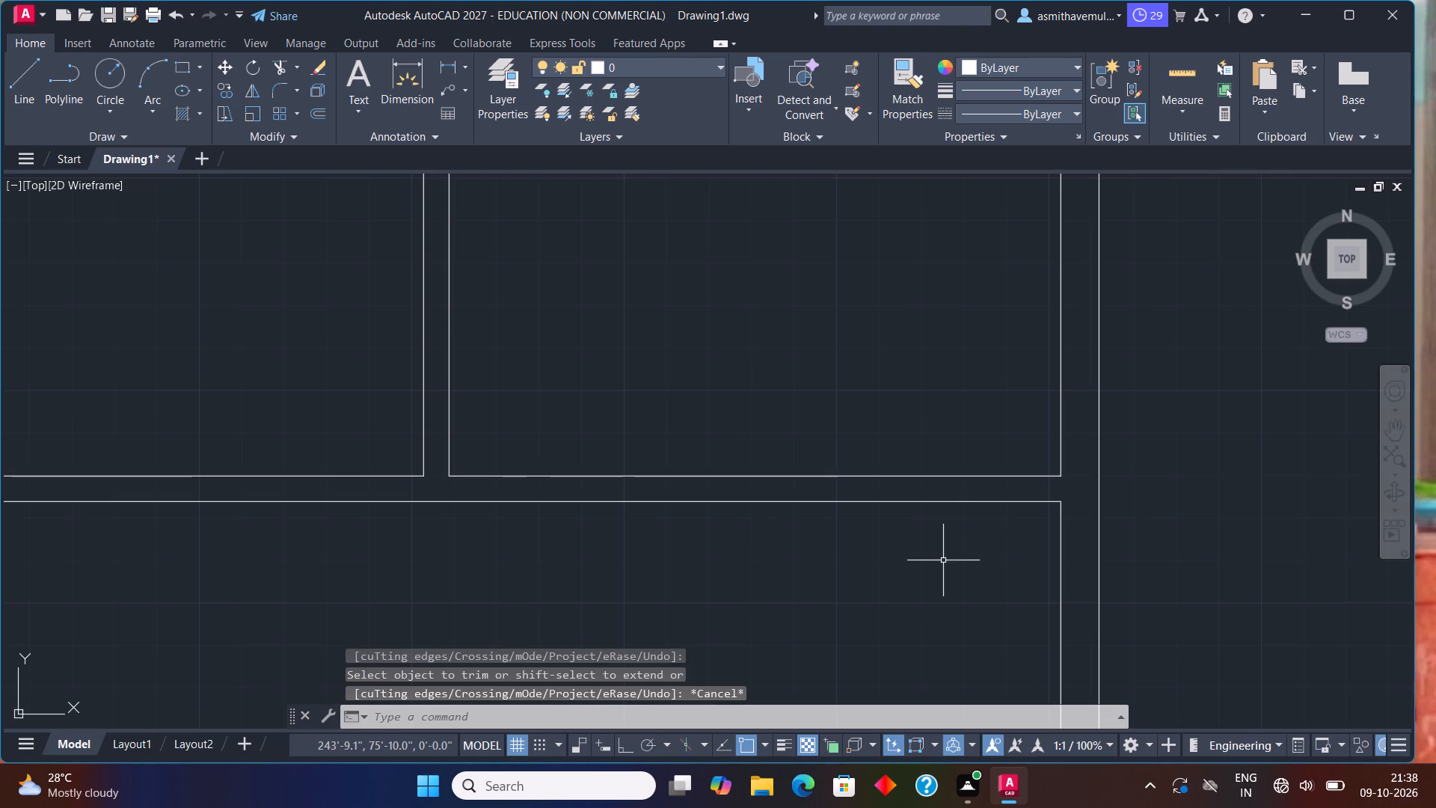
Check the north-east room's inside width with a linear dimension, without placing it.
{"action": "type", "text": "DLI"}
{"action": "key", "text": "Return"}
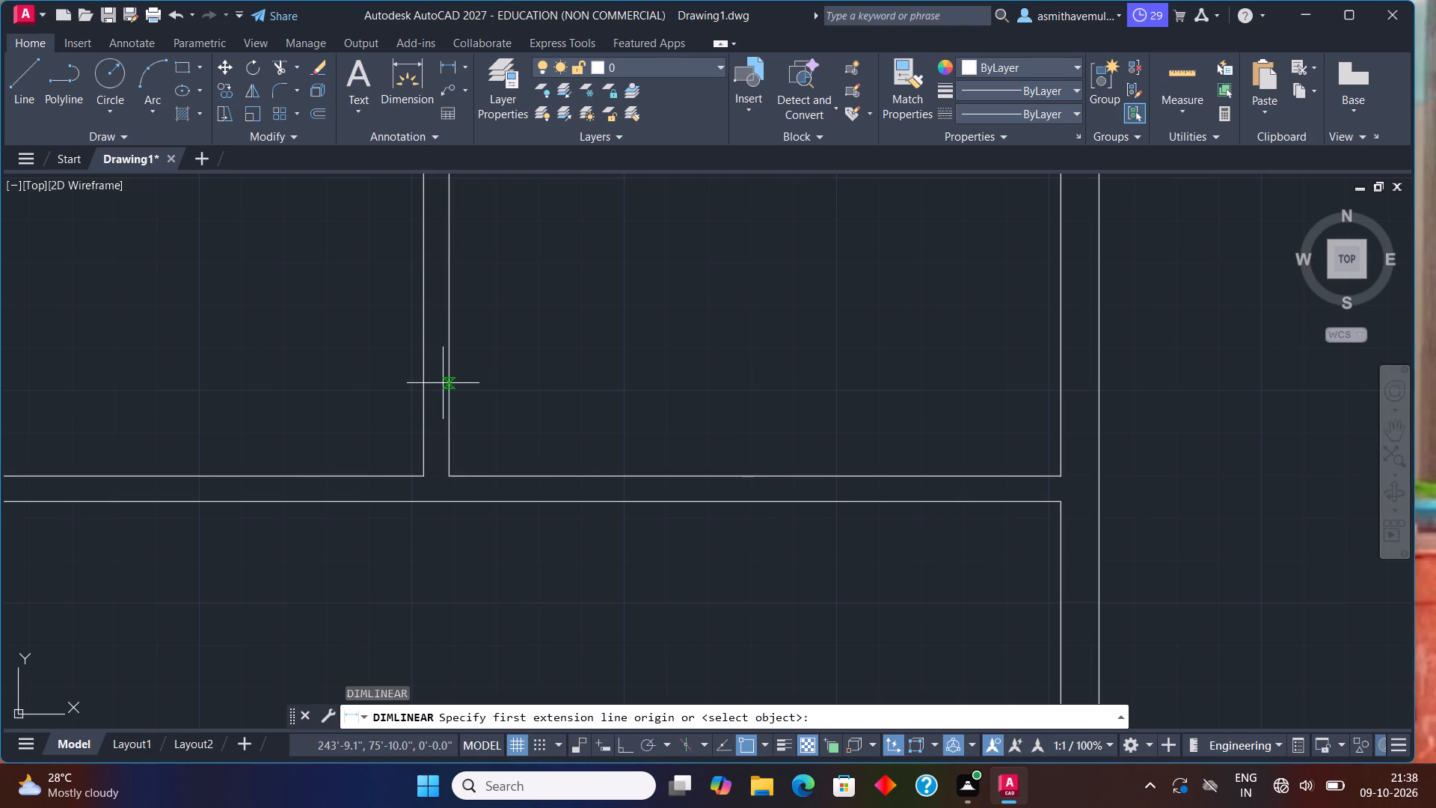
{"action": "left_click_drag", "start_coordinate": [448, 383], "coordinate": [455, 383]}
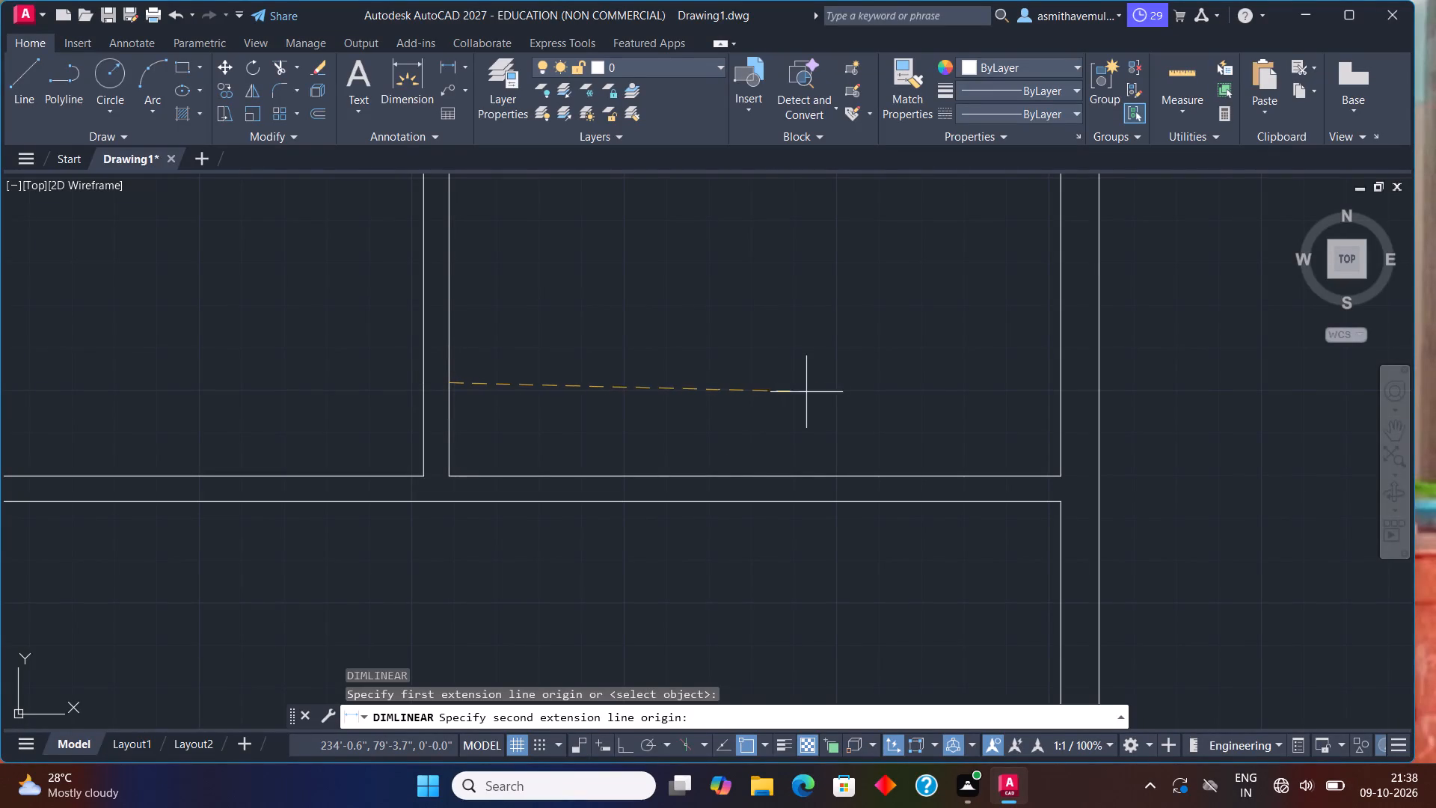
{"action": "left_click", "coordinate": [1067, 376]}
{"action": "key", "text": "Escape"}
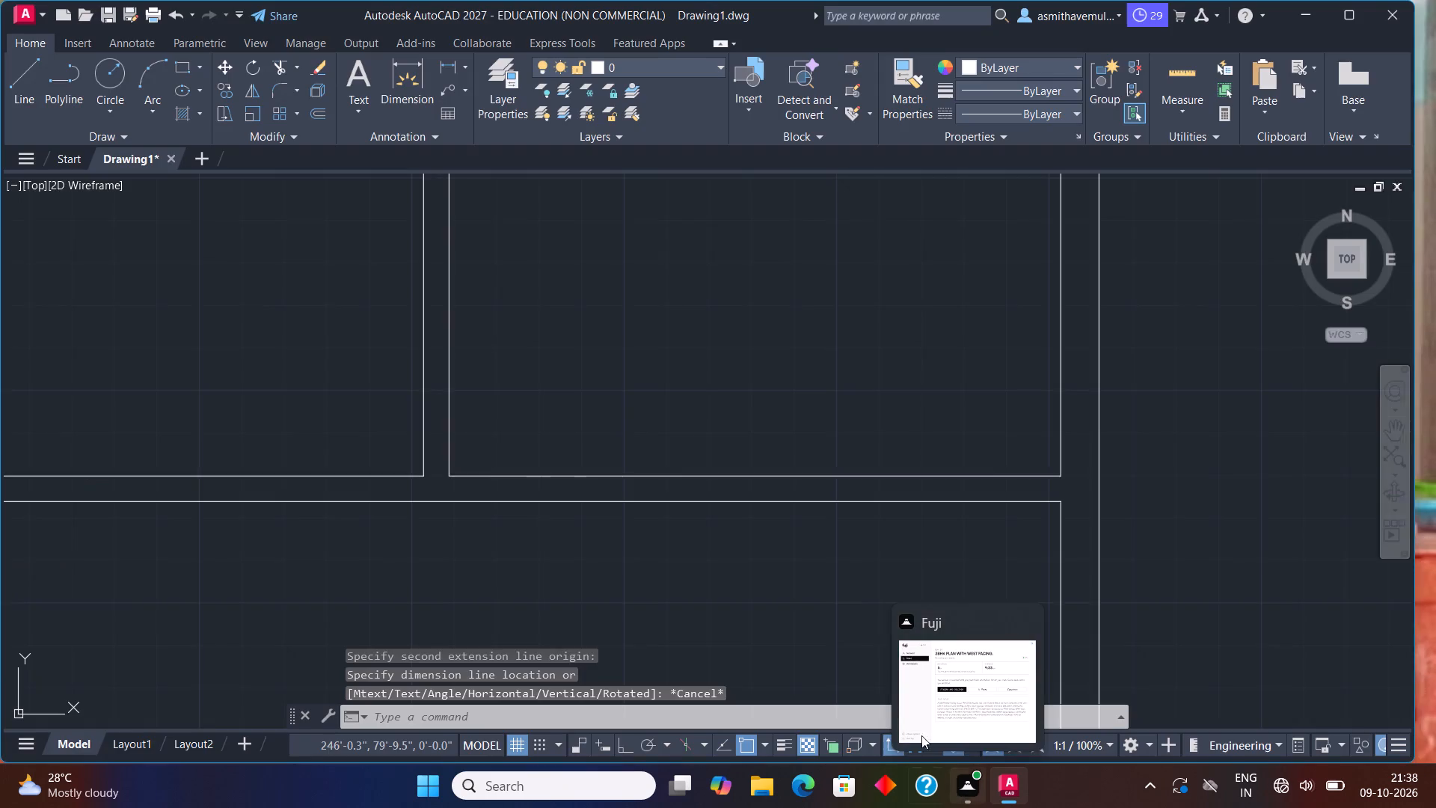
Offset the inner west wall line of the undivided southern area 8' to the east.
{"action": "scroll", "coordinate": [785, 573], "scroll_direction": "down", "scroll_amount": 3}
{"action": "middle_click_drag", "start_coordinate": [778, 568], "coordinate": [834, 319]}
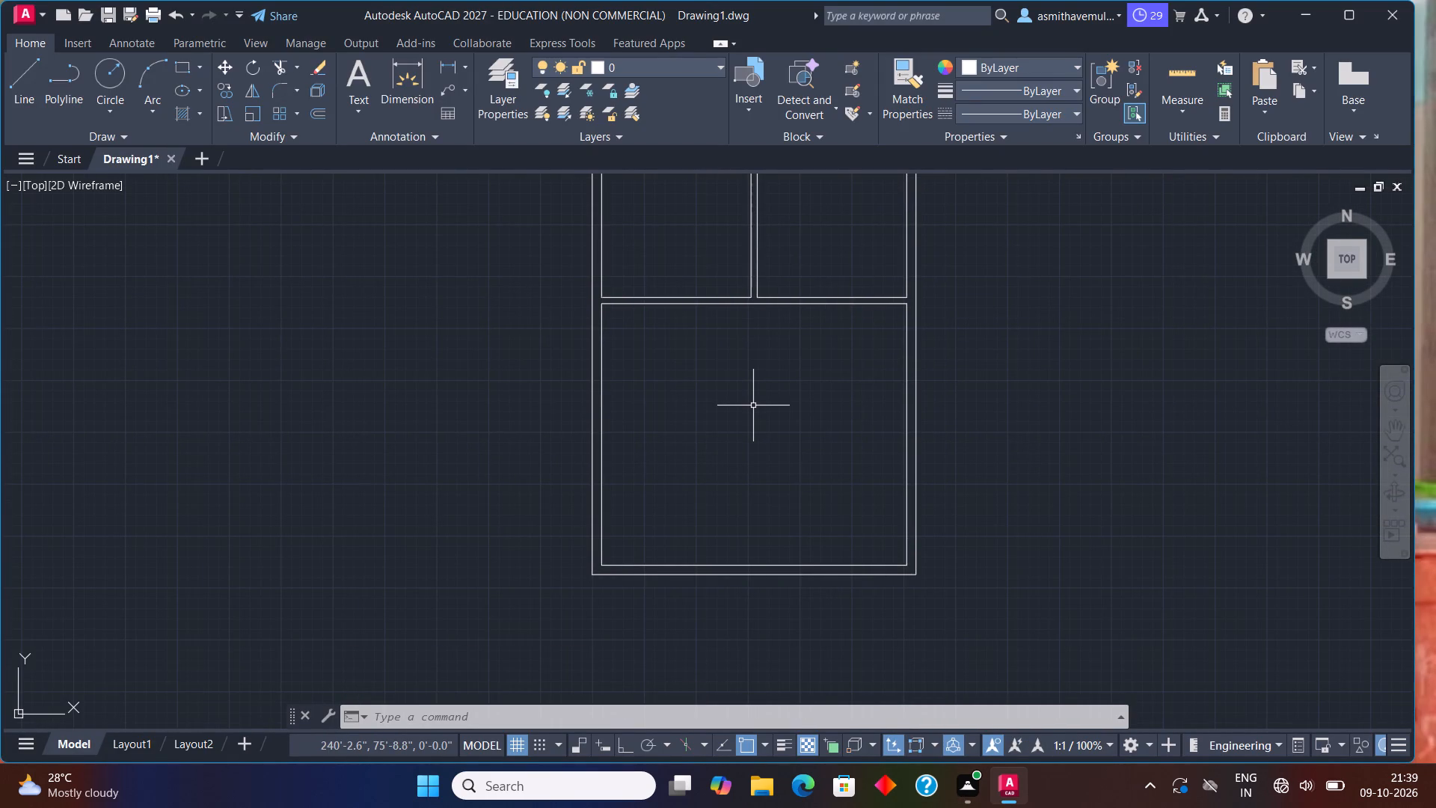
{"action": "key", "text": "o"}
{"action": "key", "text": "Return"}
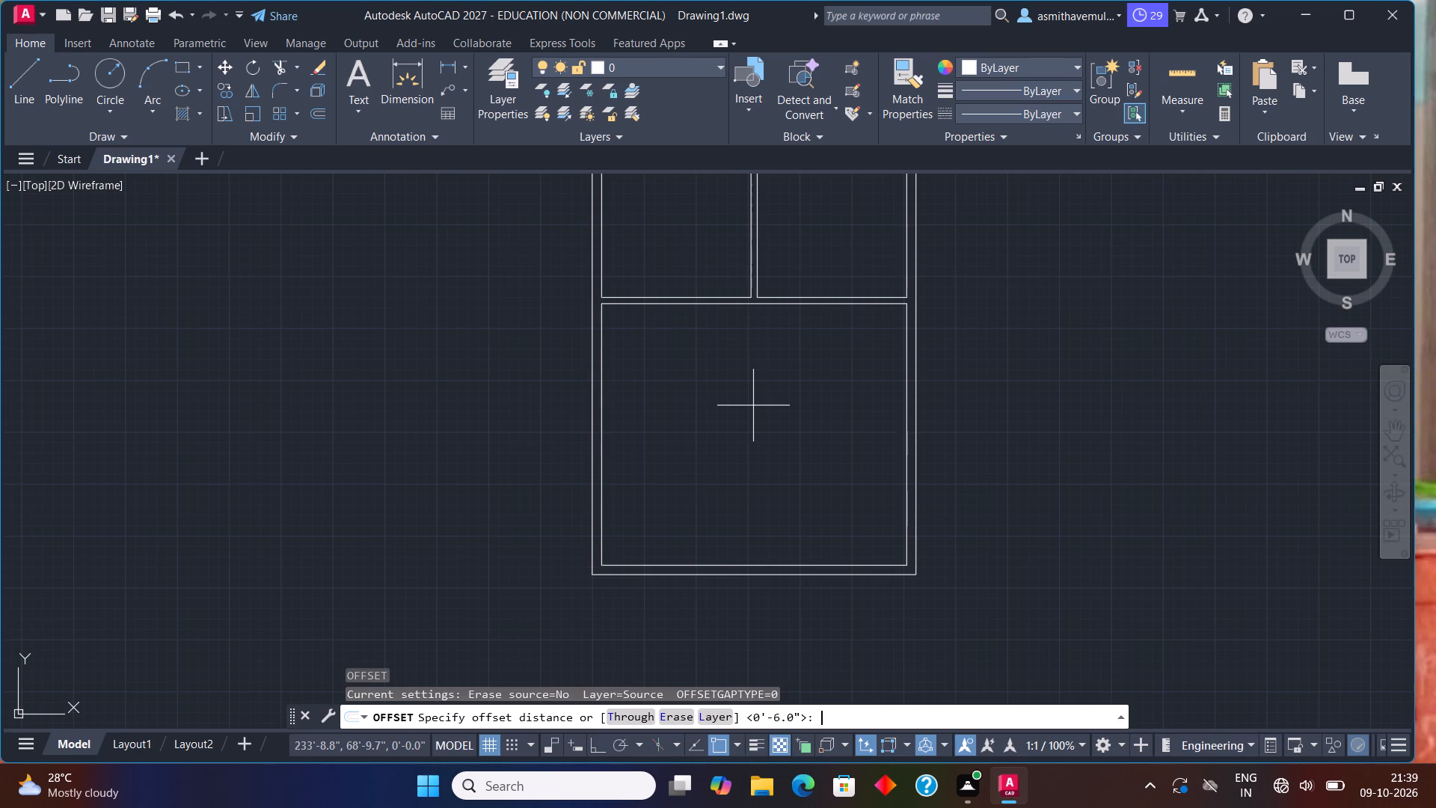
{"action": "type", "text": "8'"}
{"action": "key", "text": "Return"}
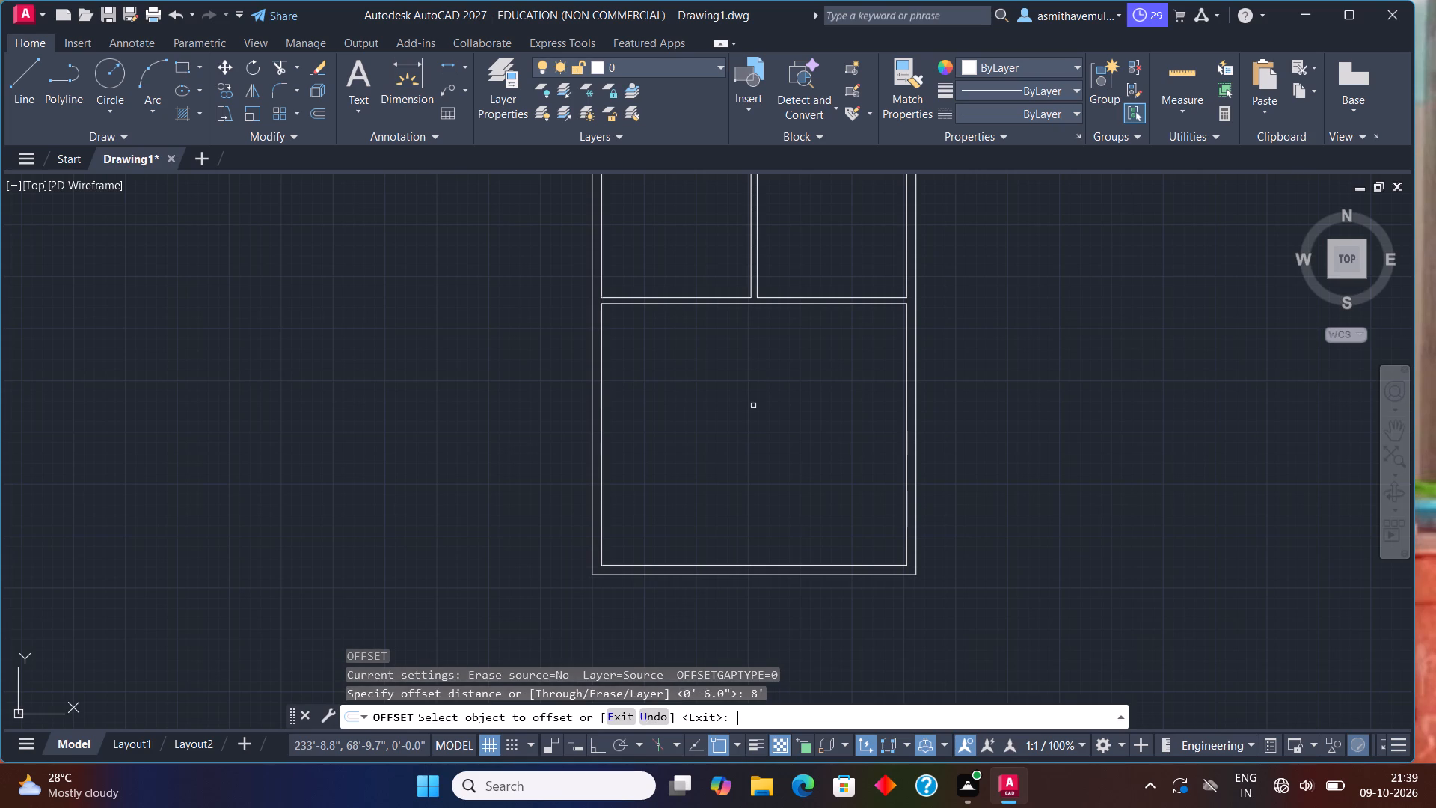
{"action": "scroll", "coordinate": [600, 376], "scroll_direction": "up", "scroll_amount": 1}
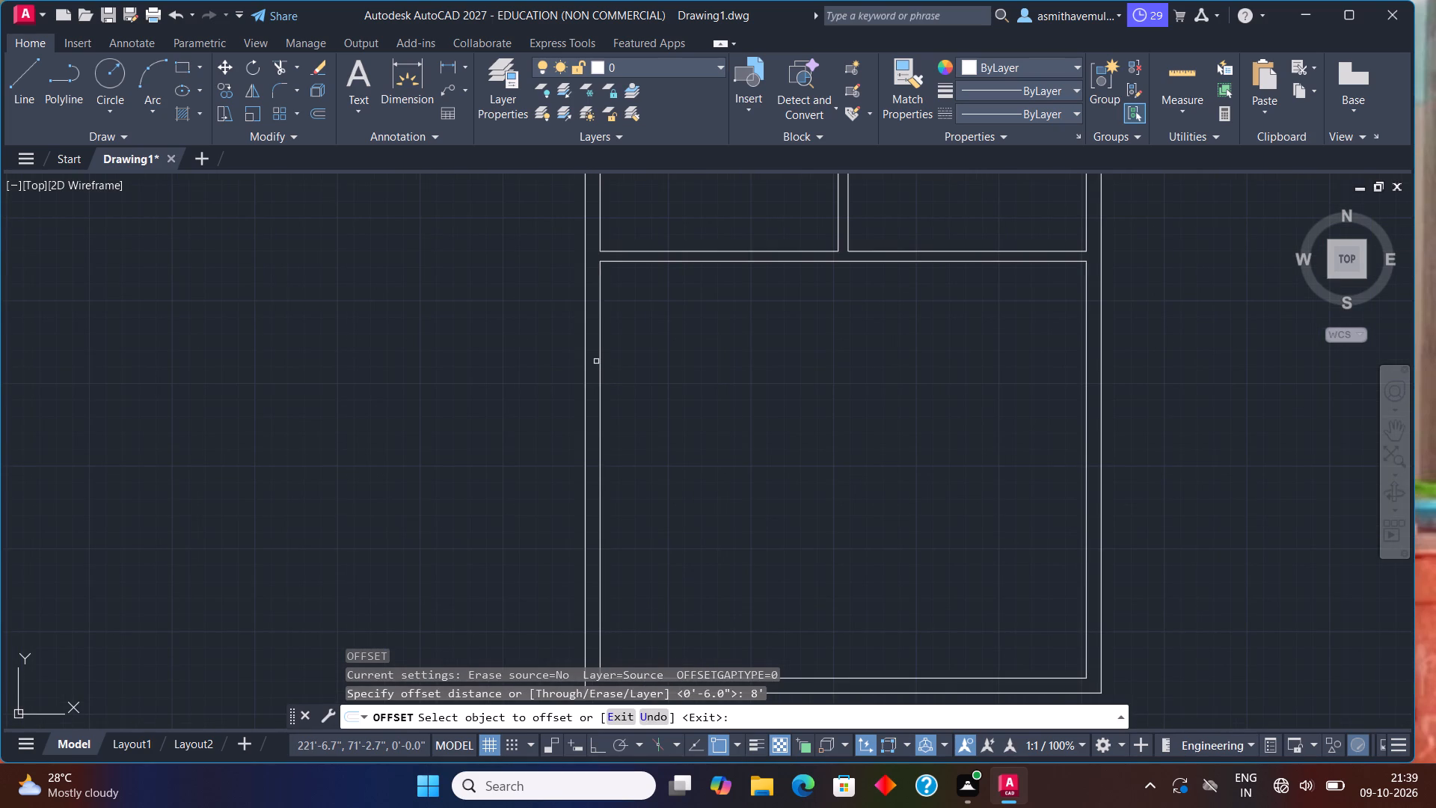
{"action": "left_click", "coordinate": [601, 358]}
{"action": "left_click", "coordinate": [651, 346]}
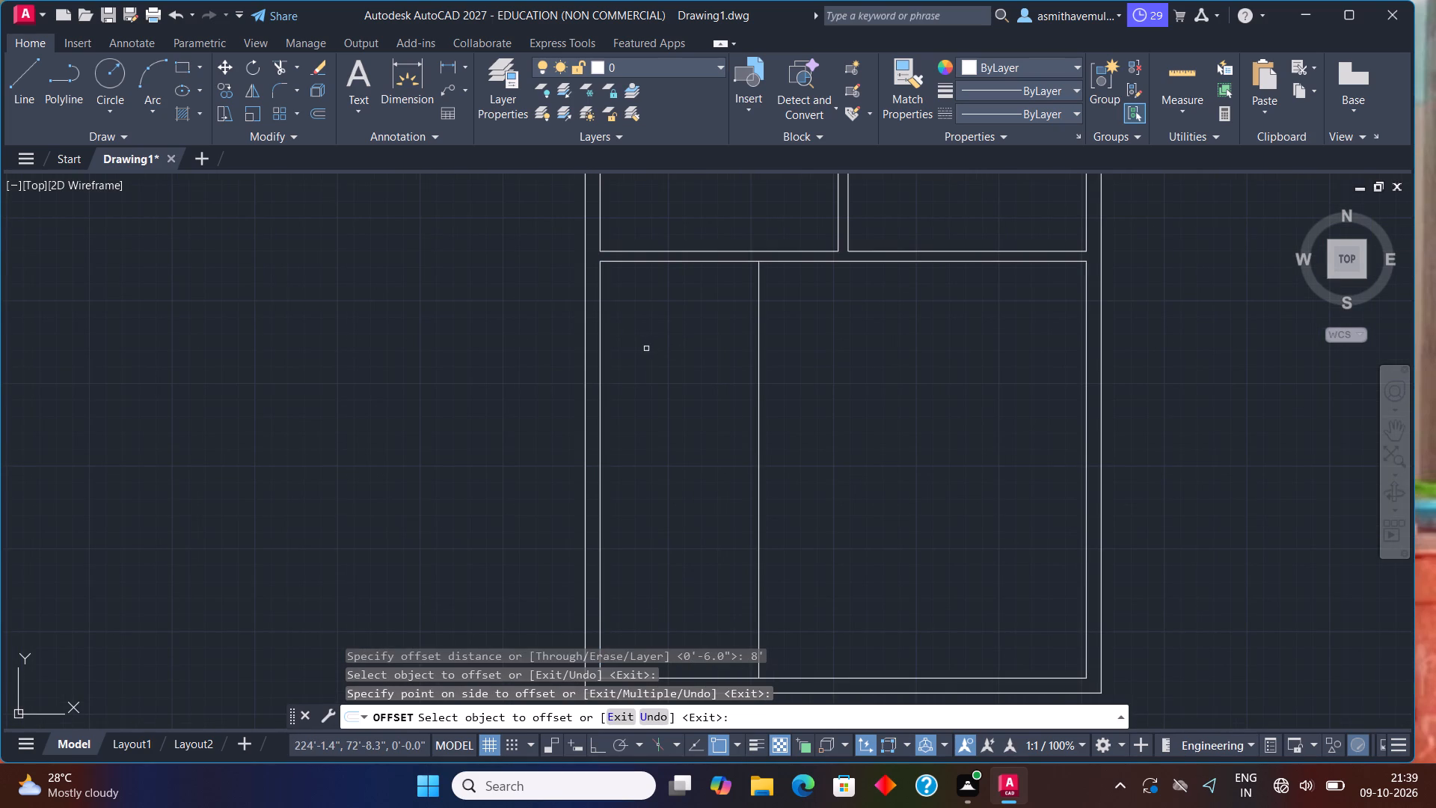
{"action": "key", "text": "Escape"}
Offset the southern area's north wall line 4' to the south.
{"action": "key", "text": "o"}
{"action": "key", "text": "Return"}
{"action": "type", "text": "4'"}
{"action": "key", "text": "Return"}
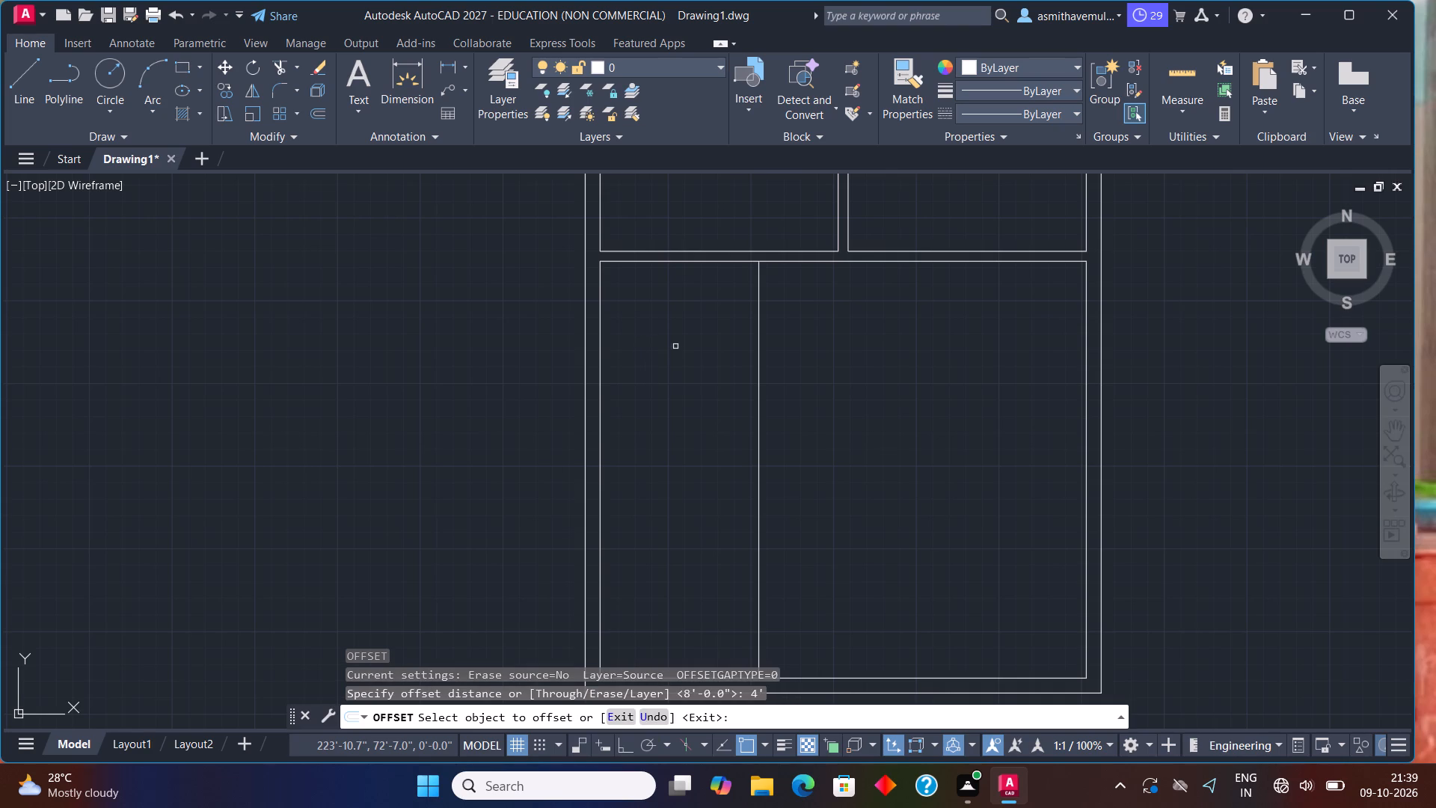
{"action": "left_click", "coordinate": [702, 262]}
{"action": "left_click", "coordinate": [696, 296]}
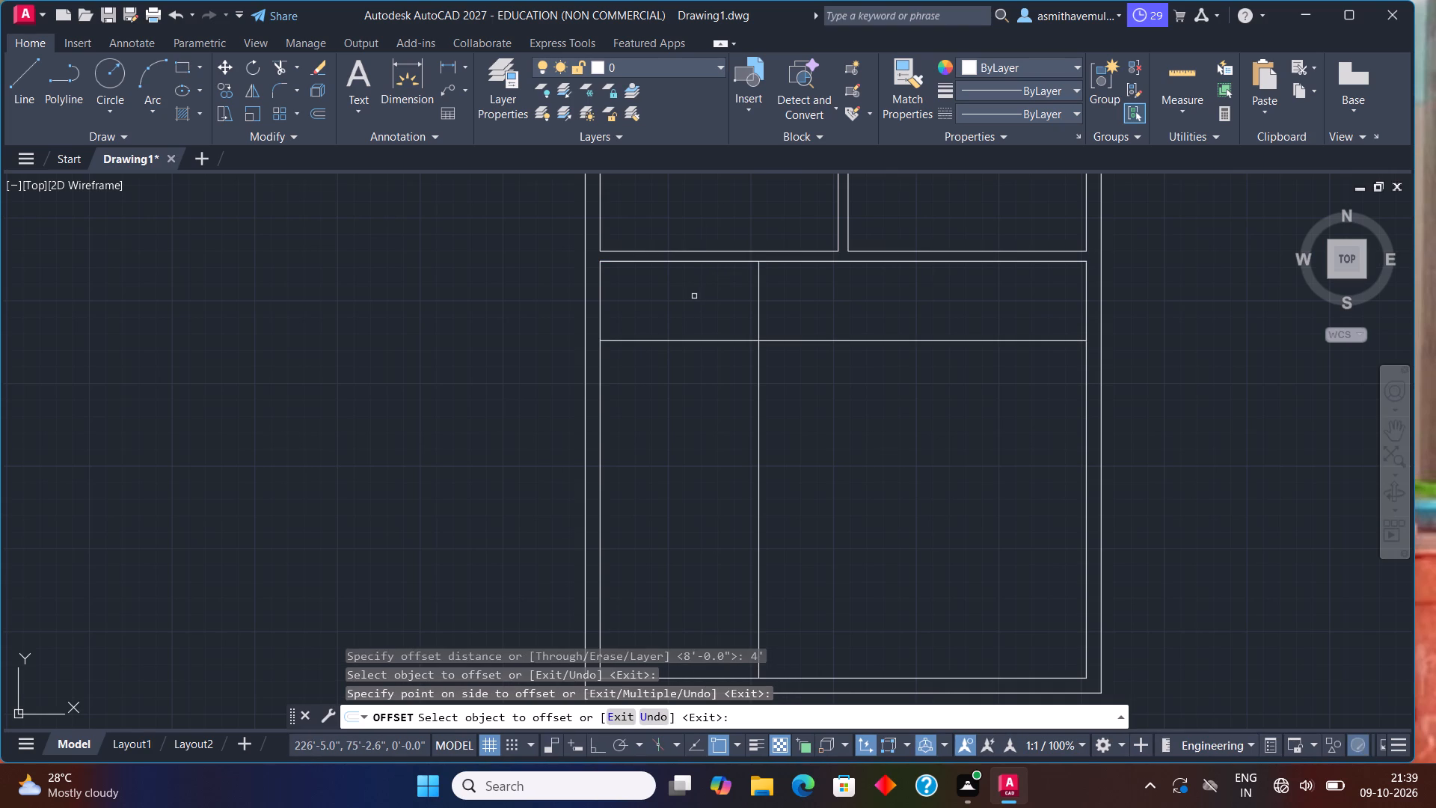
{"action": "key", "text": "Escape"}
Offset the new vertical line 6" east and the new horizontal line 6" south to give the partitions their thickness.
{"action": "key", "text": "o"}
{"action": "key", "text": "Return"}
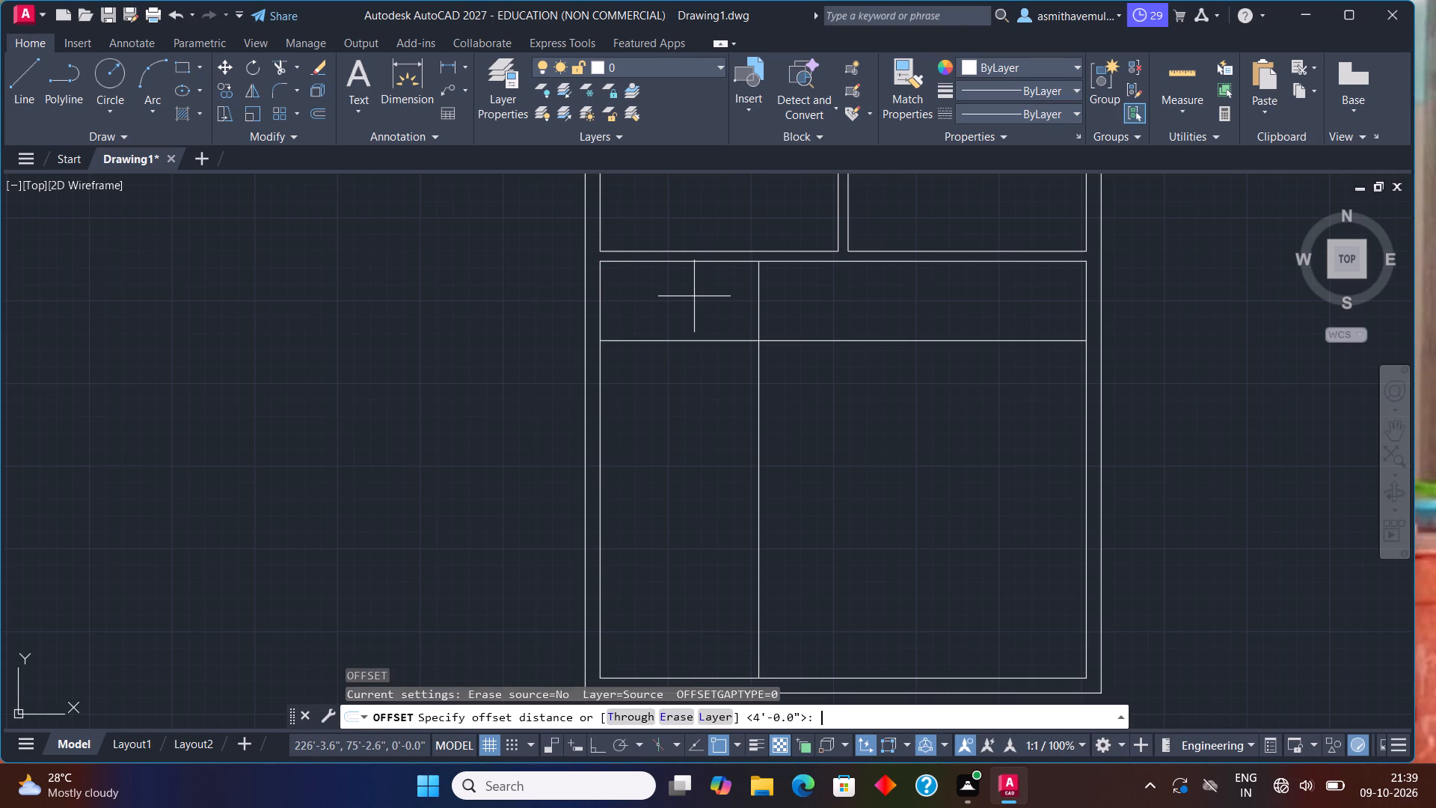
{"action": "type", "text": "6\""}
{"action": "key", "text": "Return"}
{"action": "scroll", "coordinate": [743, 316], "scroll_direction": "up", "scroll_amount": 1}
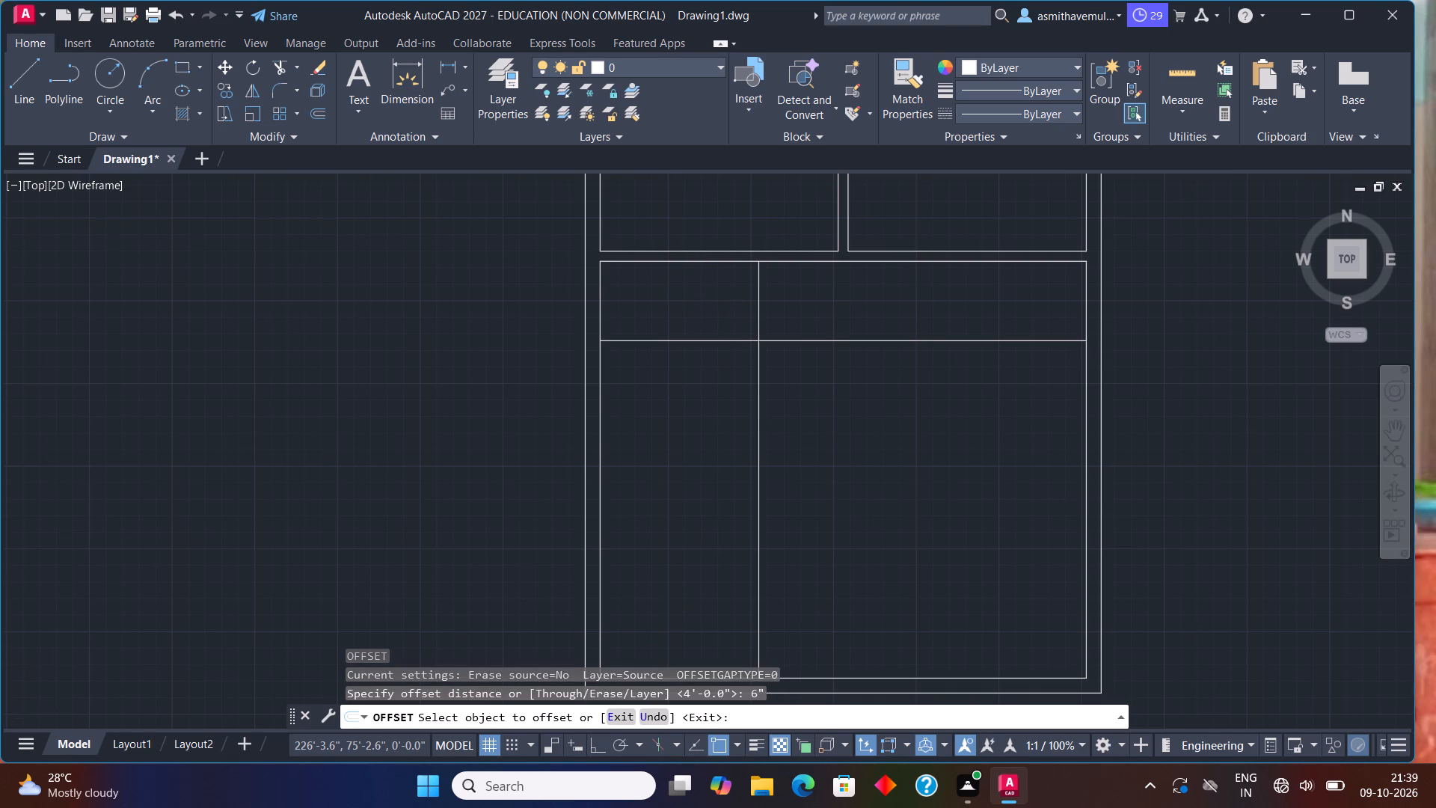
{"action": "middle_click_drag", "start_coordinate": [743, 315], "coordinate": [672, 340]}
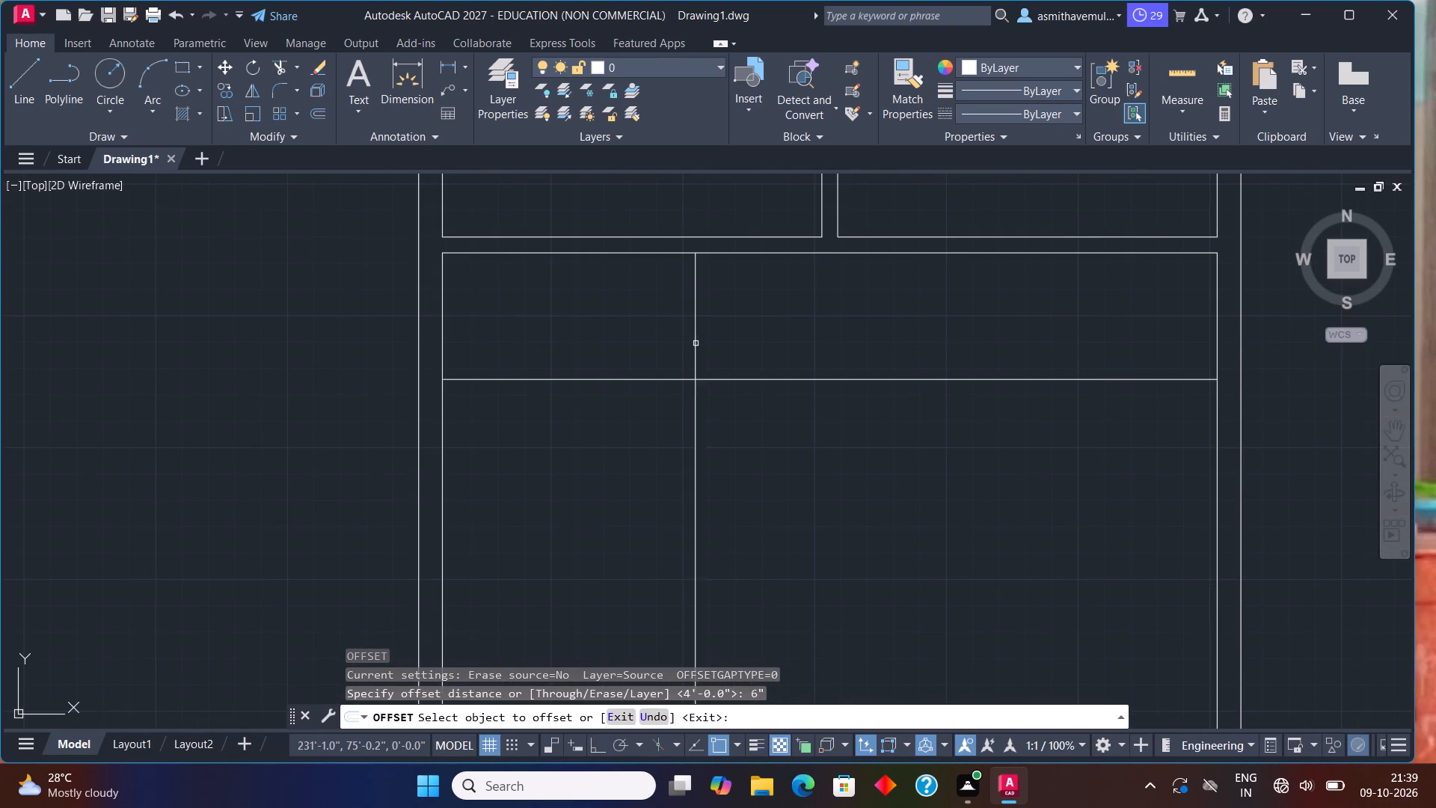
{"action": "left_click", "coordinate": [696, 343]}
{"action": "left_click", "coordinate": [733, 336]}
{"action": "left_click", "coordinate": [672, 378]}
{"action": "left_click", "coordinate": [661, 421]}
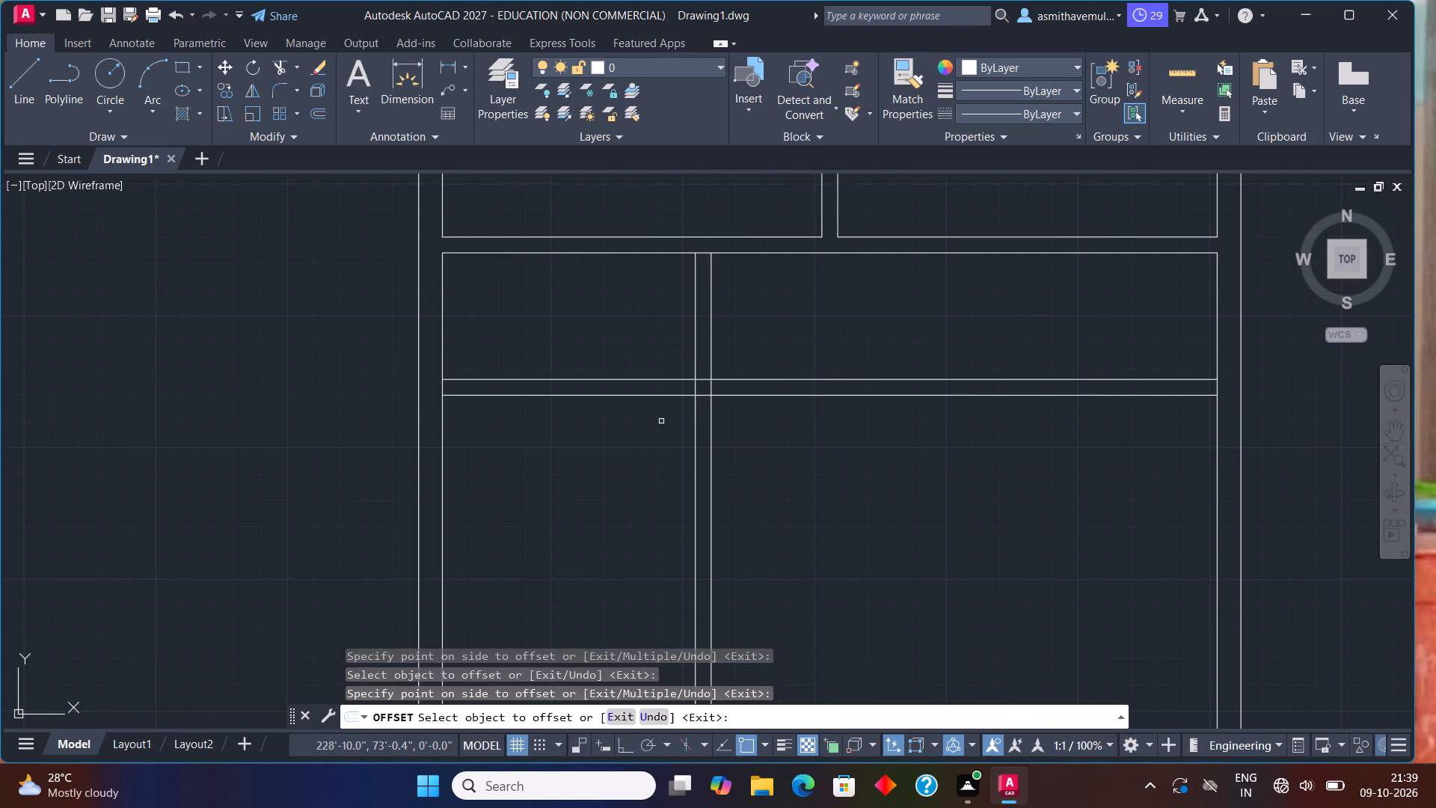
{"action": "key", "text": "Escape"}
Trim the new partition lines where they run south and east past the small 8' by 4' room's outer corner.
{"action": "type", "text": "TRIM"}
{"action": "key", "text": "Return"}
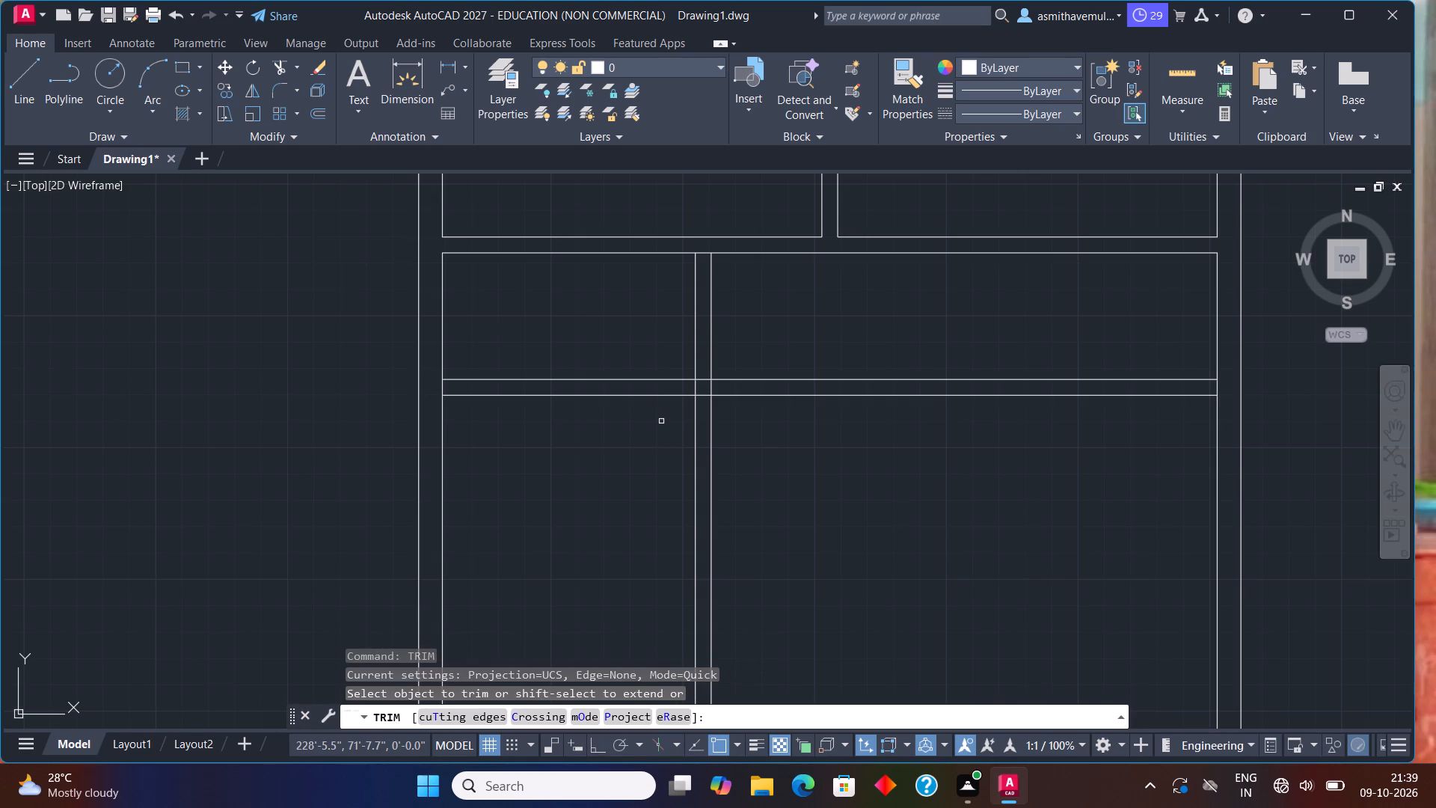
{"action": "left_click_drag", "start_coordinate": [662, 423], "coordinate": [901, 326]}
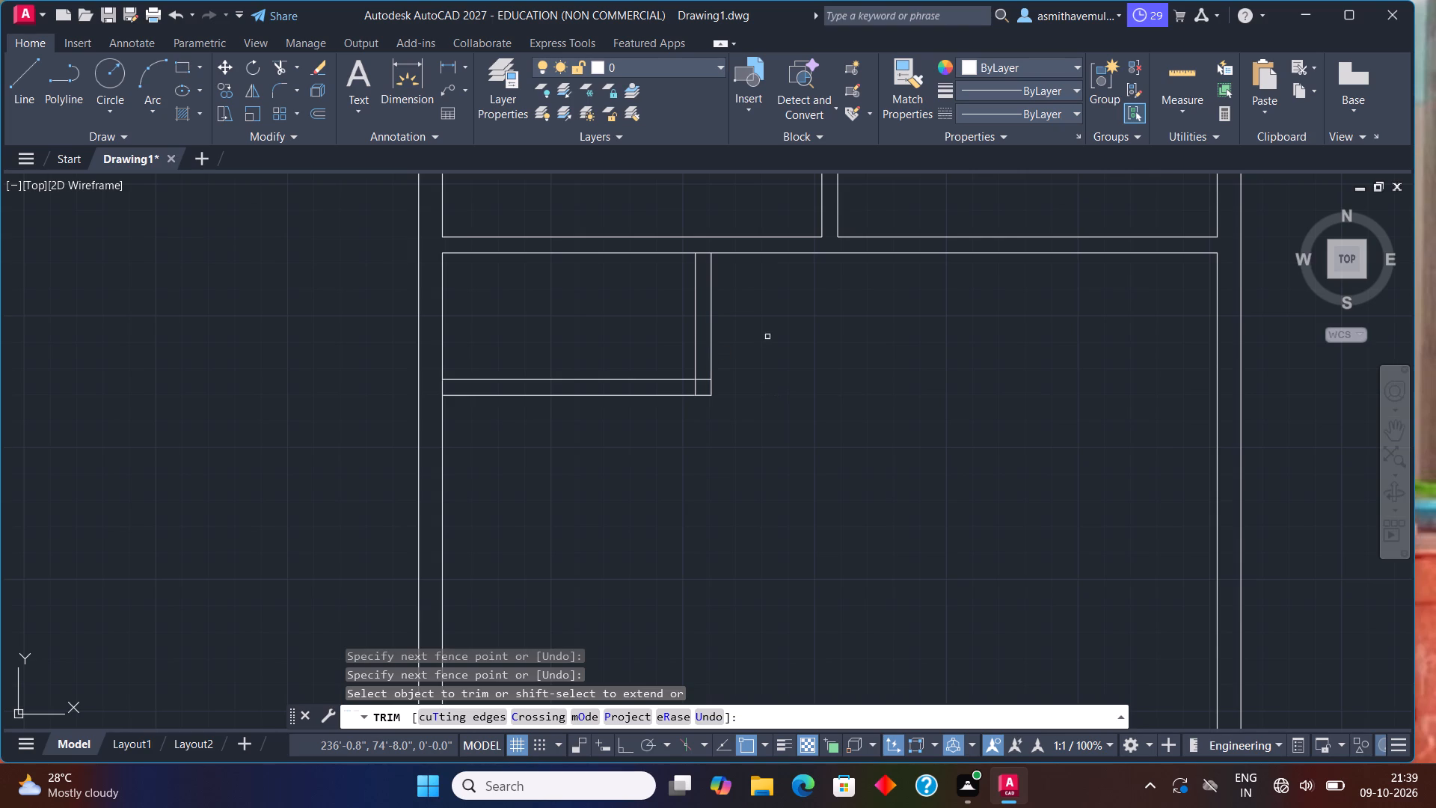
Trim the small room's wall junctions at its north-east, south-east and south-west corners so the partition walls run through openly.
{"action": "scroll", "coordinate": [725, 257], "scroll_direction": "up", "scroll_amount": 1}
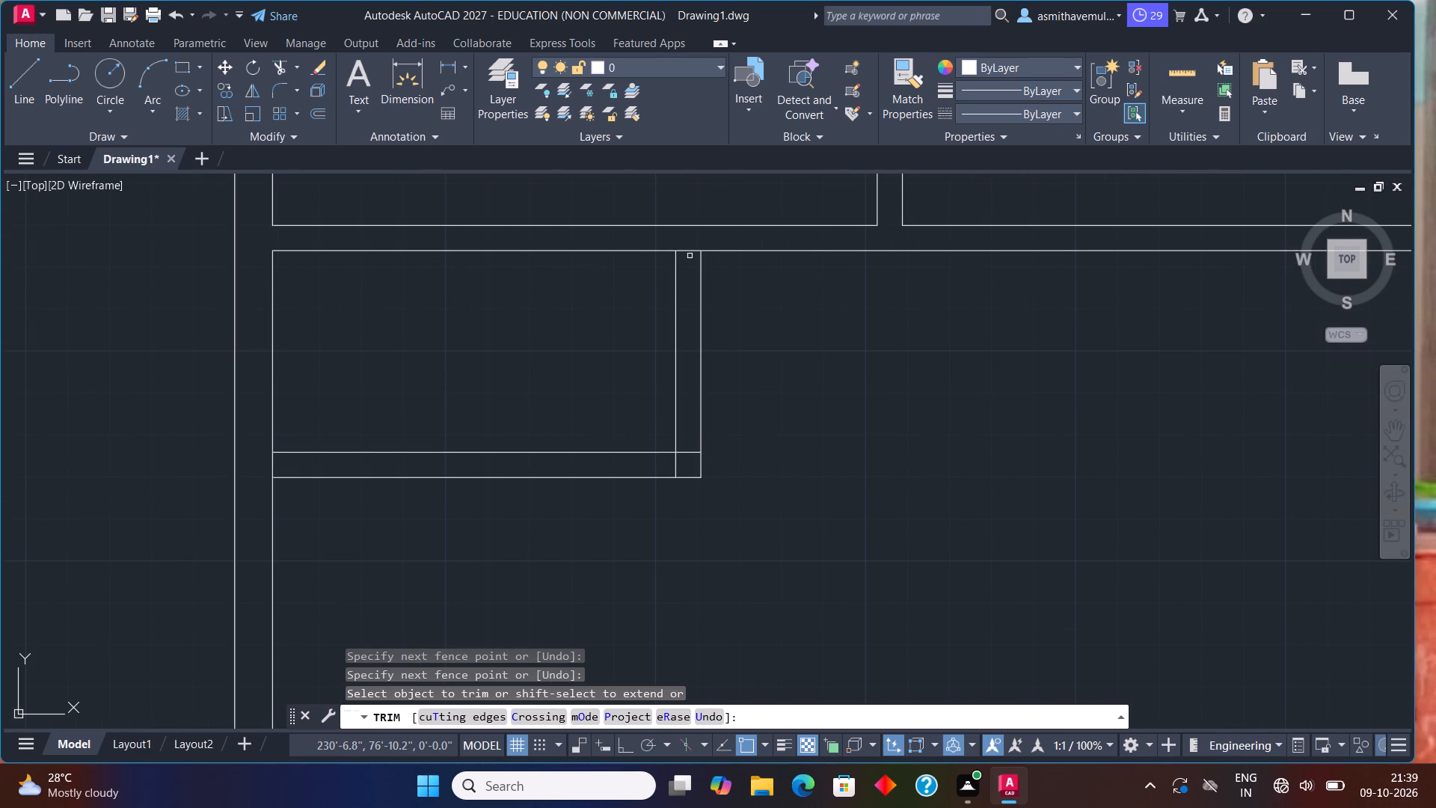
{"action": "left_click", "coordinate": [690, 251]}
{"action": "scroll", "coordinate": [684, 447], "scroll_direction": "up", "scroll_amount": 1}
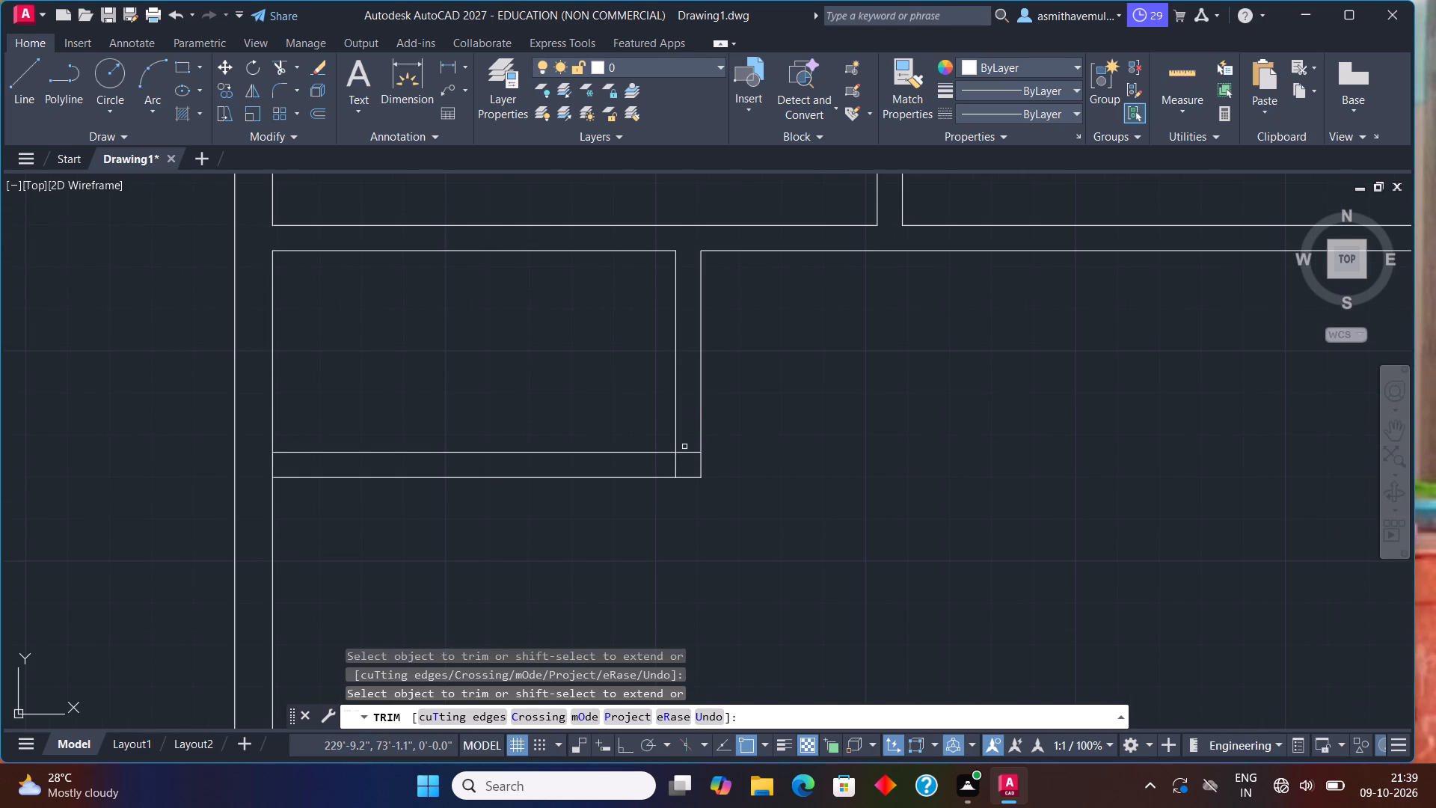
{"action": "left_click_drag", "start_coordinate": [684, 441], "coordinate": [655, 477]}
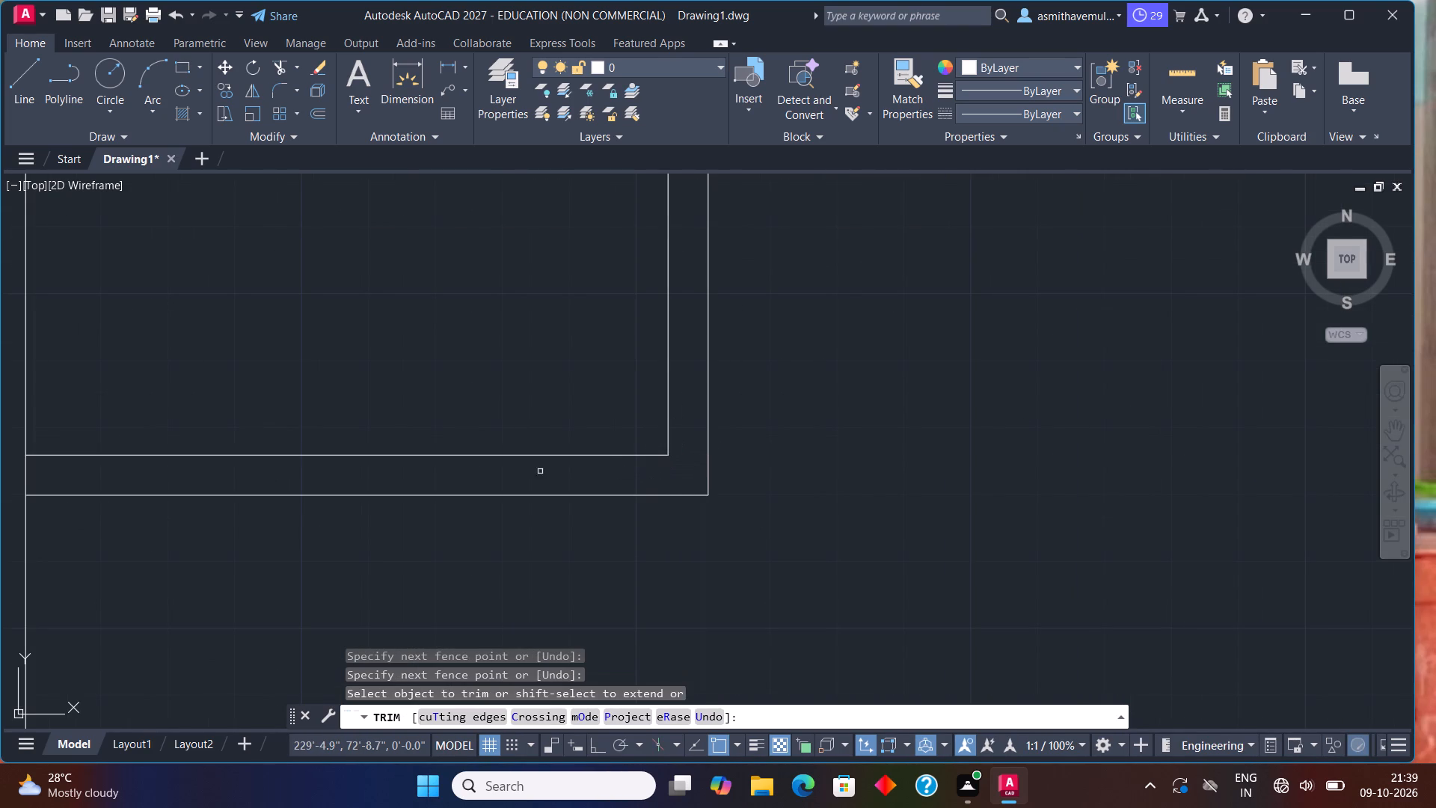
{"action": "scroll", "coordinate": [470, 470], "scroll_direction": "down", "scroll_amount": 2}
{"action": "middle_click_drag", "start_coordinate": [469, 465], "coordinate": [528, 431]}
{"action": "scroll", "coordinate": [435, 458], "scroll_direction": "up", "scroll_amount": 1}
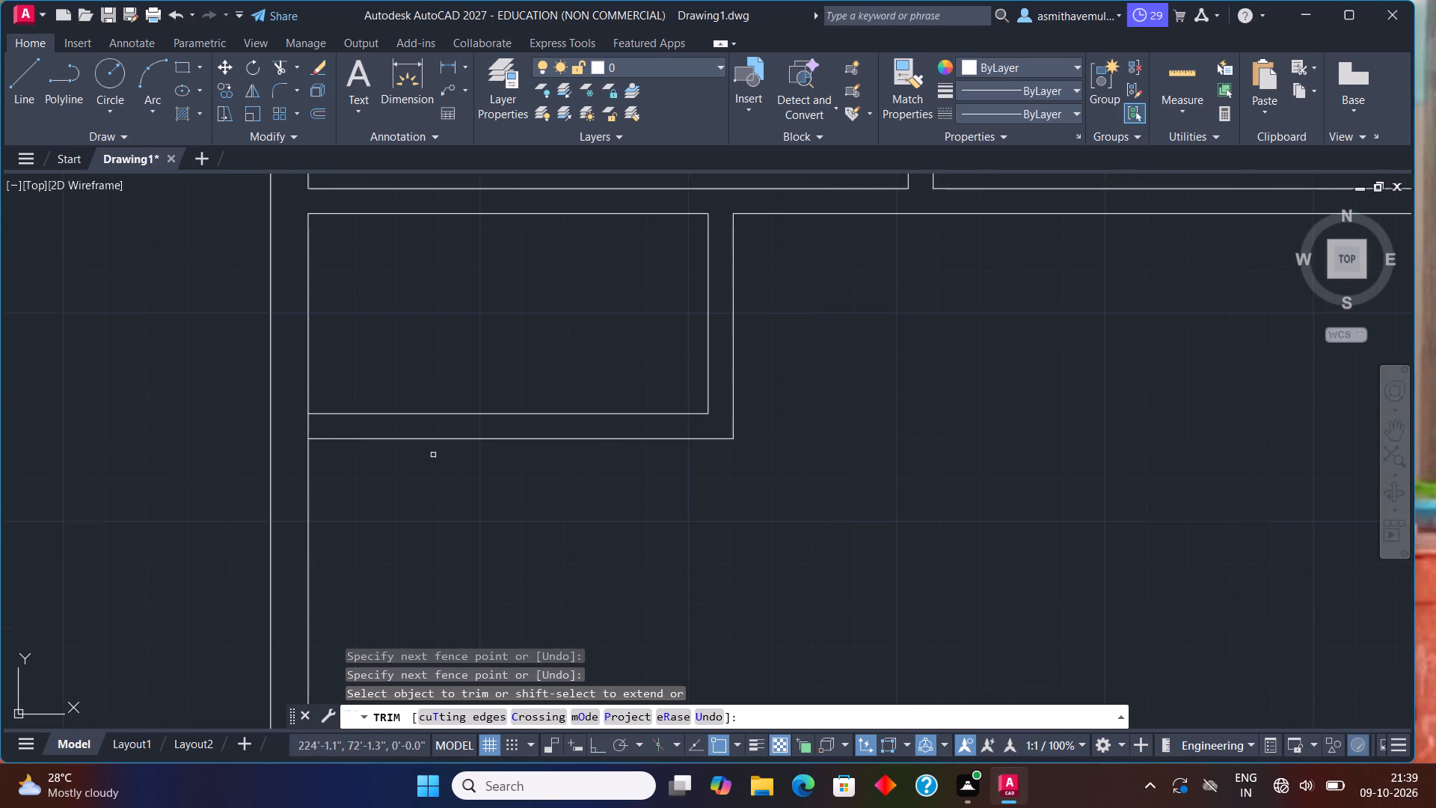
{"action": "scroll", "coordinate": [322, 415], "scroll_direction": "up", "scroll_amount": 1}
{"action": "left_click_drag", "start_coordinate": [285, 440], "coordinate": [325, 434]}
{"action": "scroll", "coordinate": [378, 441], "scroll_direction": "down", "scroll_amount": 3}
{"action": "middle_click_drag", "start_coordinate": [791, 480], "coordinate": [697, 520]}
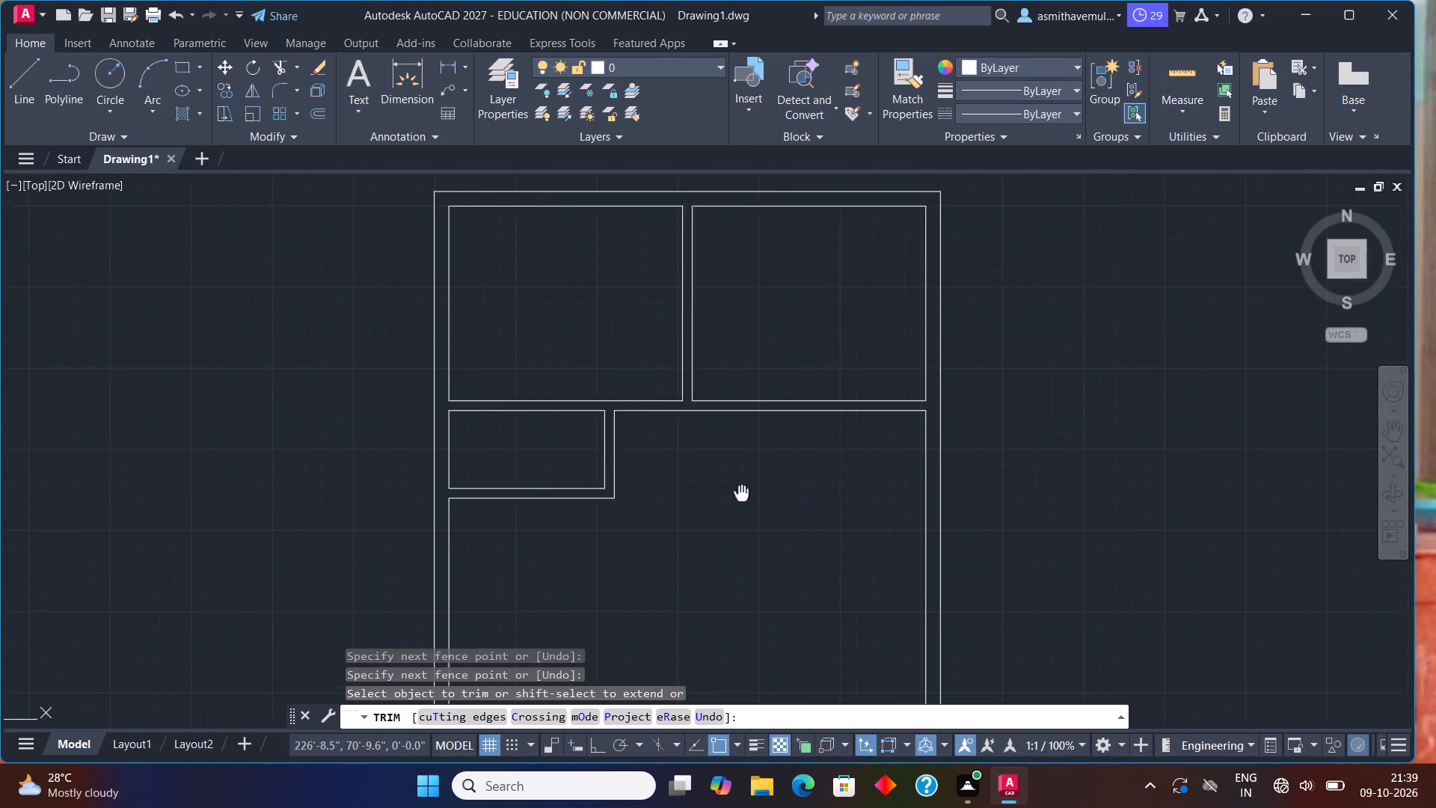
{"action": "middle_click_drag", "start_coordinate": [697, 520], "coordinate": [693, 522]}
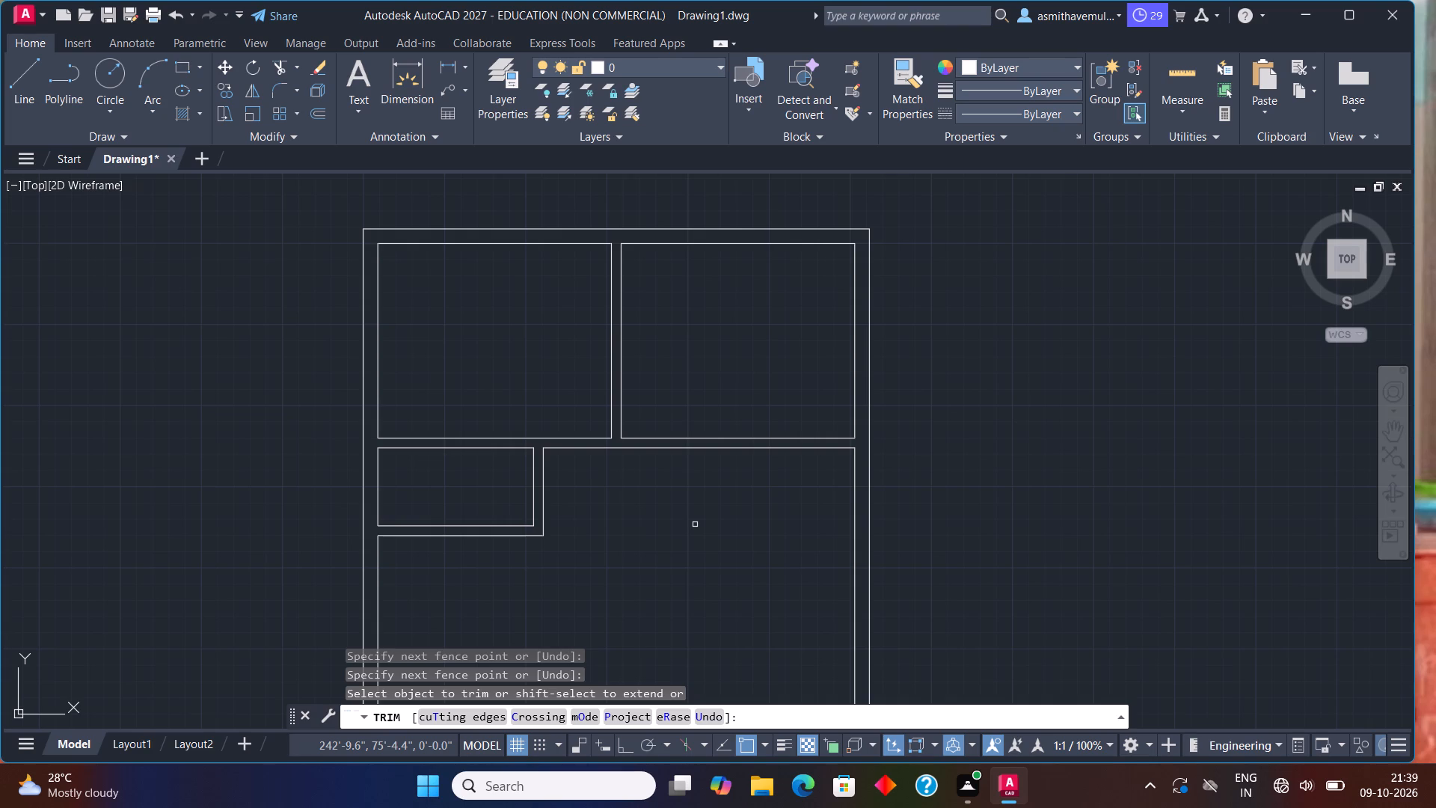
{"action": "key", "text": "Escape"}
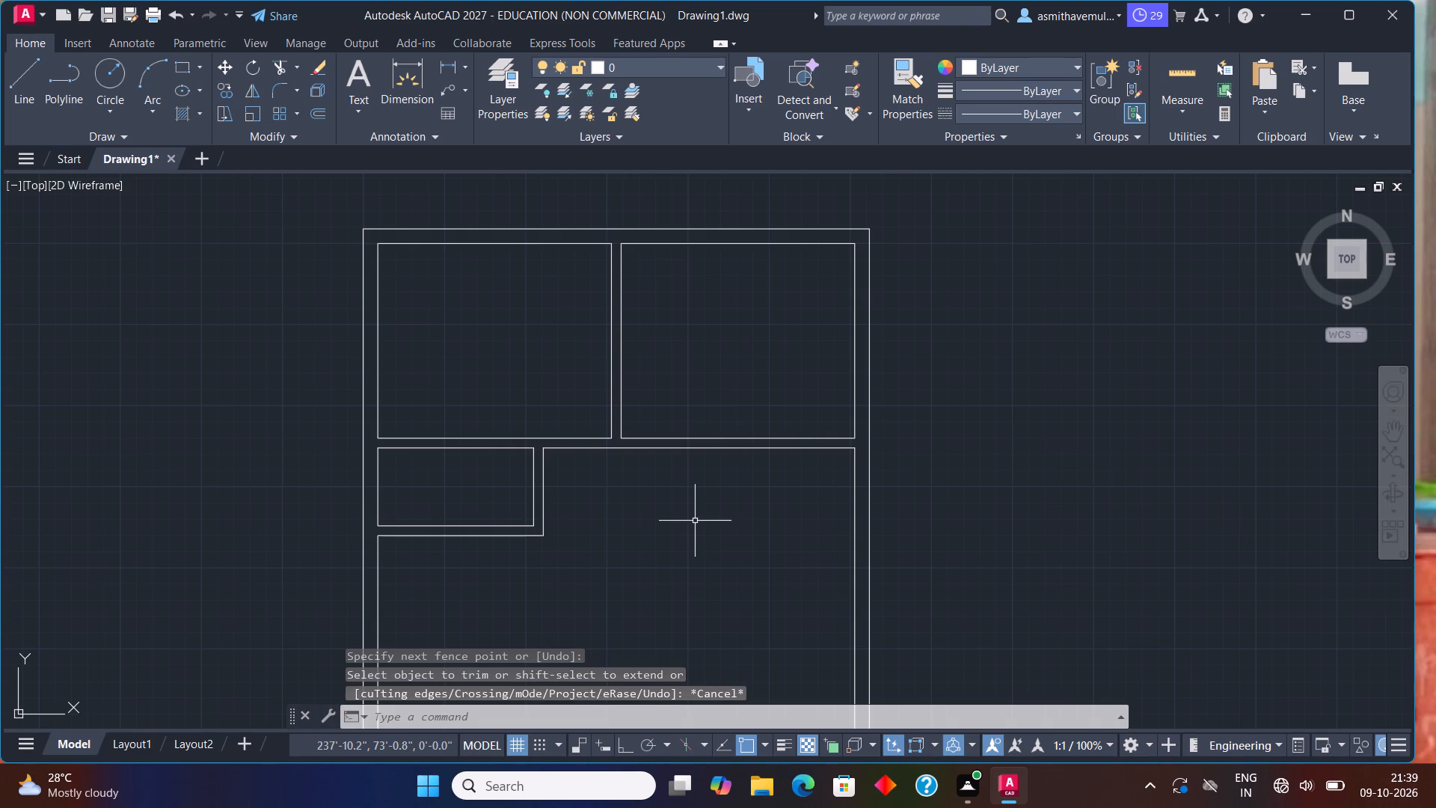
{"action": "key", "text": "Escape"}
{"action": "key", "text": "Escape"}
{"action": "key", "text": "Escape"}
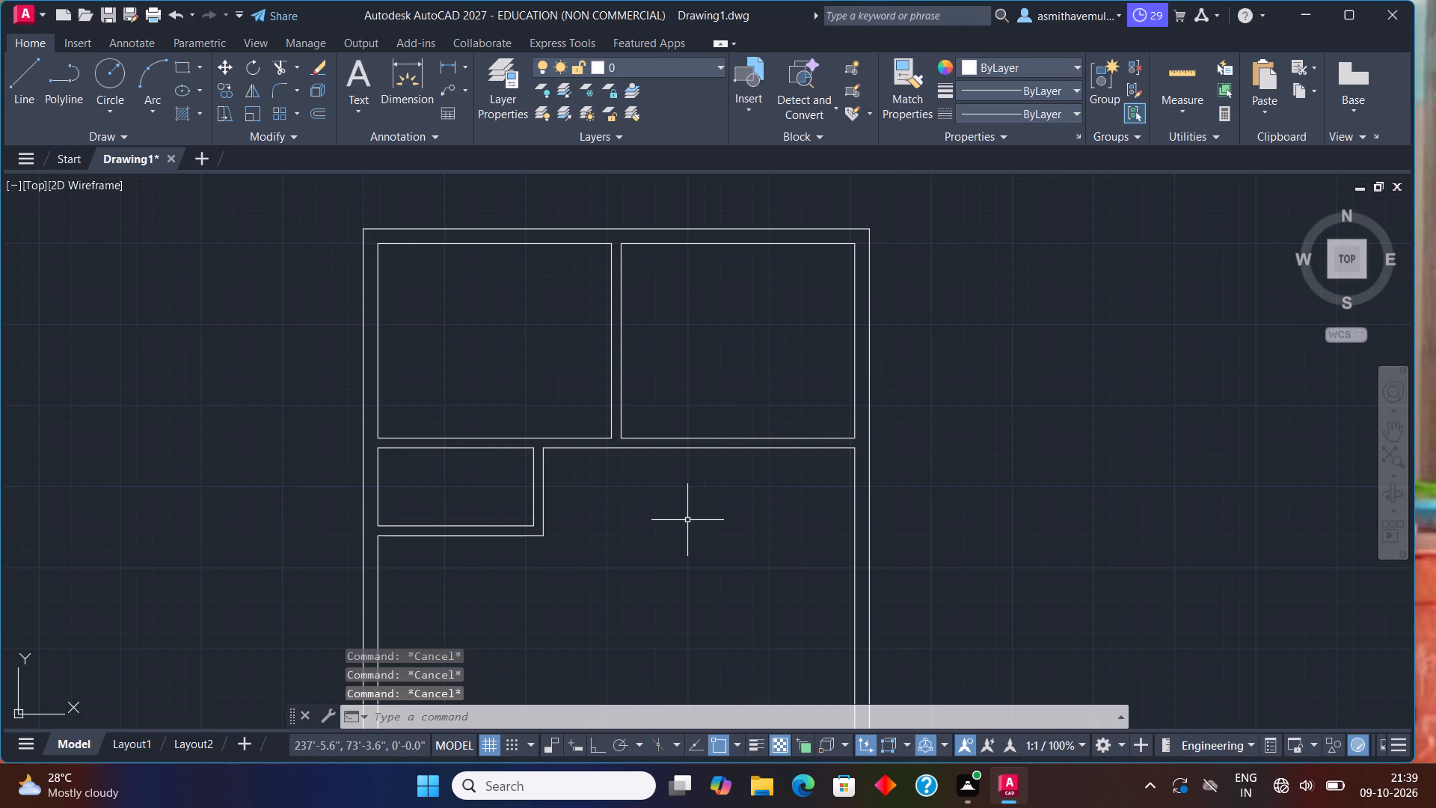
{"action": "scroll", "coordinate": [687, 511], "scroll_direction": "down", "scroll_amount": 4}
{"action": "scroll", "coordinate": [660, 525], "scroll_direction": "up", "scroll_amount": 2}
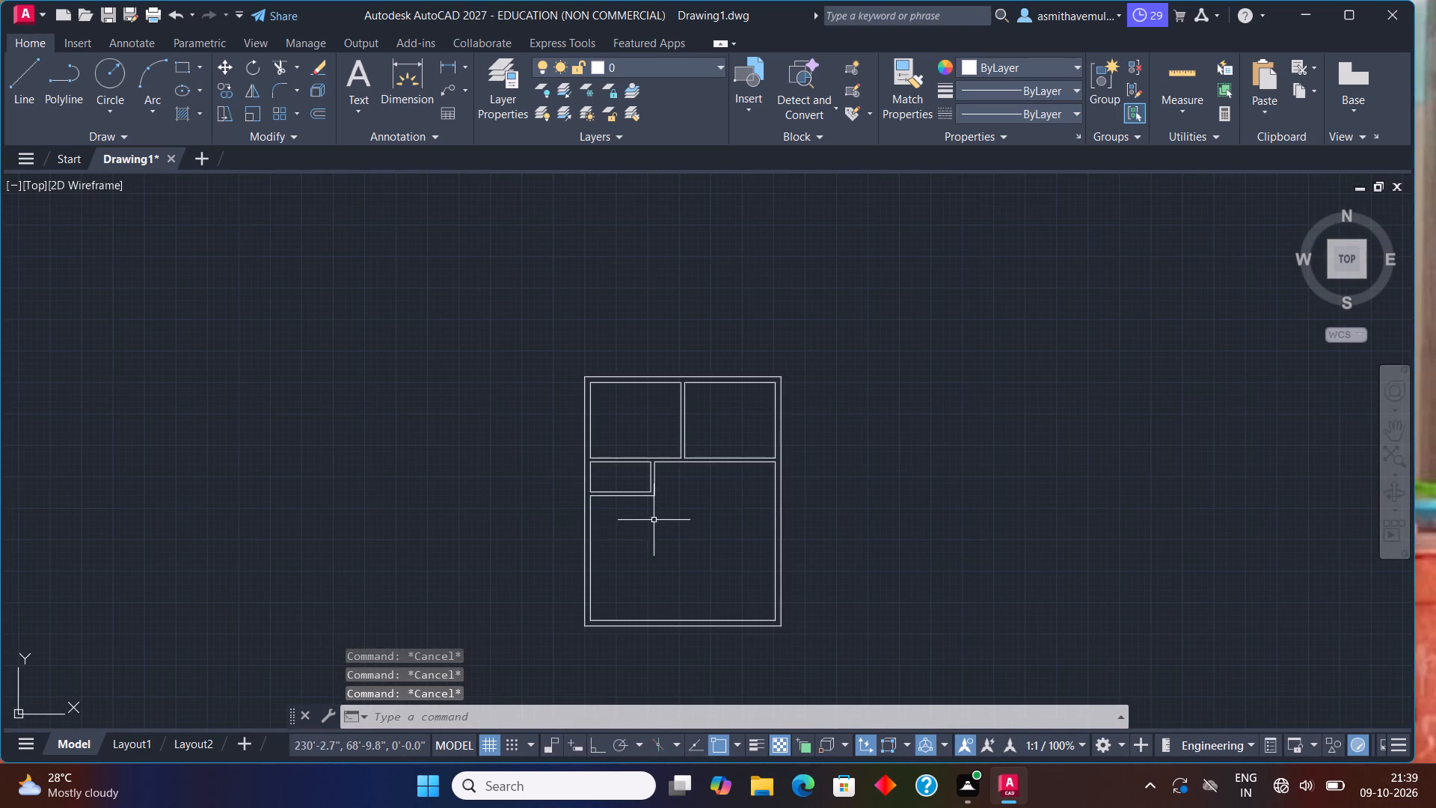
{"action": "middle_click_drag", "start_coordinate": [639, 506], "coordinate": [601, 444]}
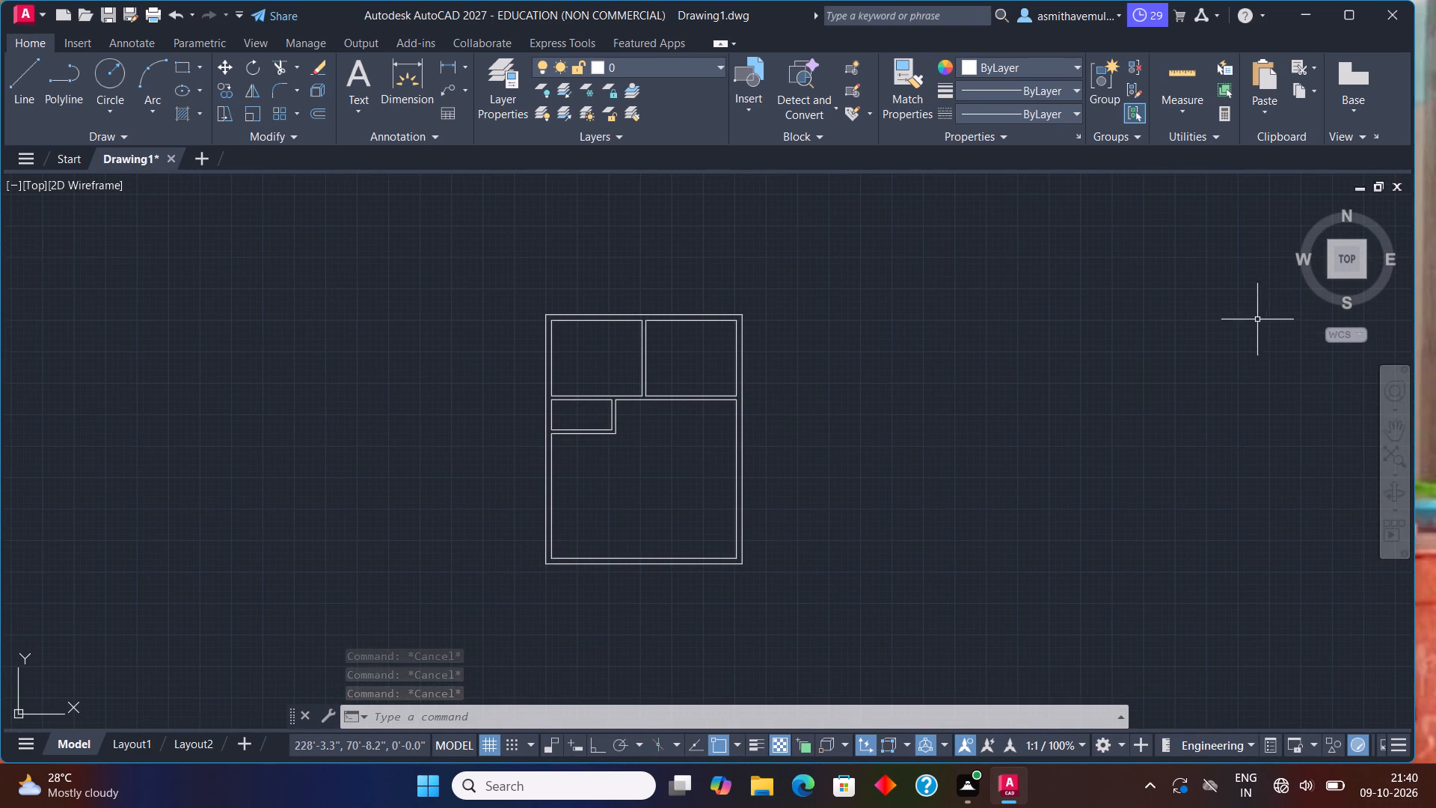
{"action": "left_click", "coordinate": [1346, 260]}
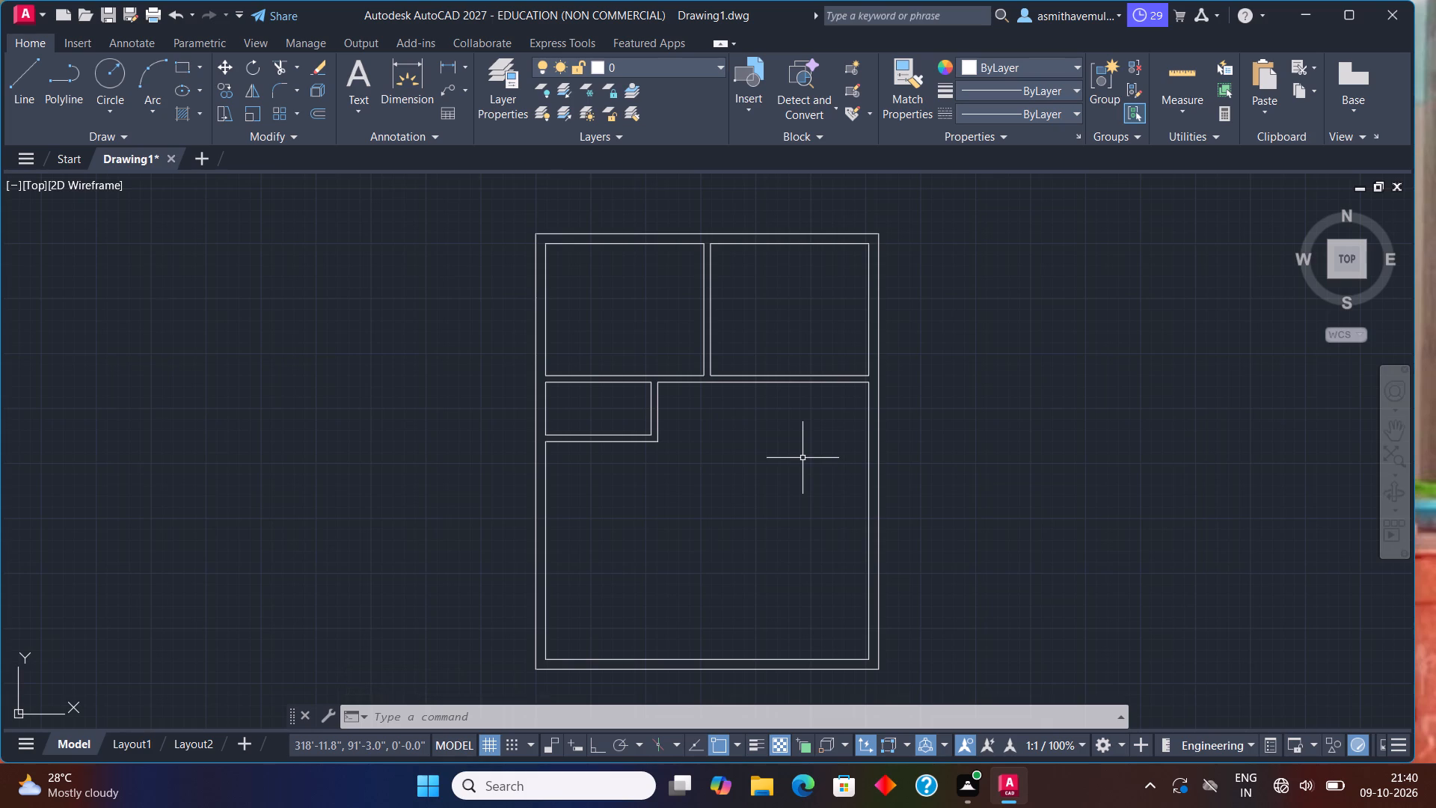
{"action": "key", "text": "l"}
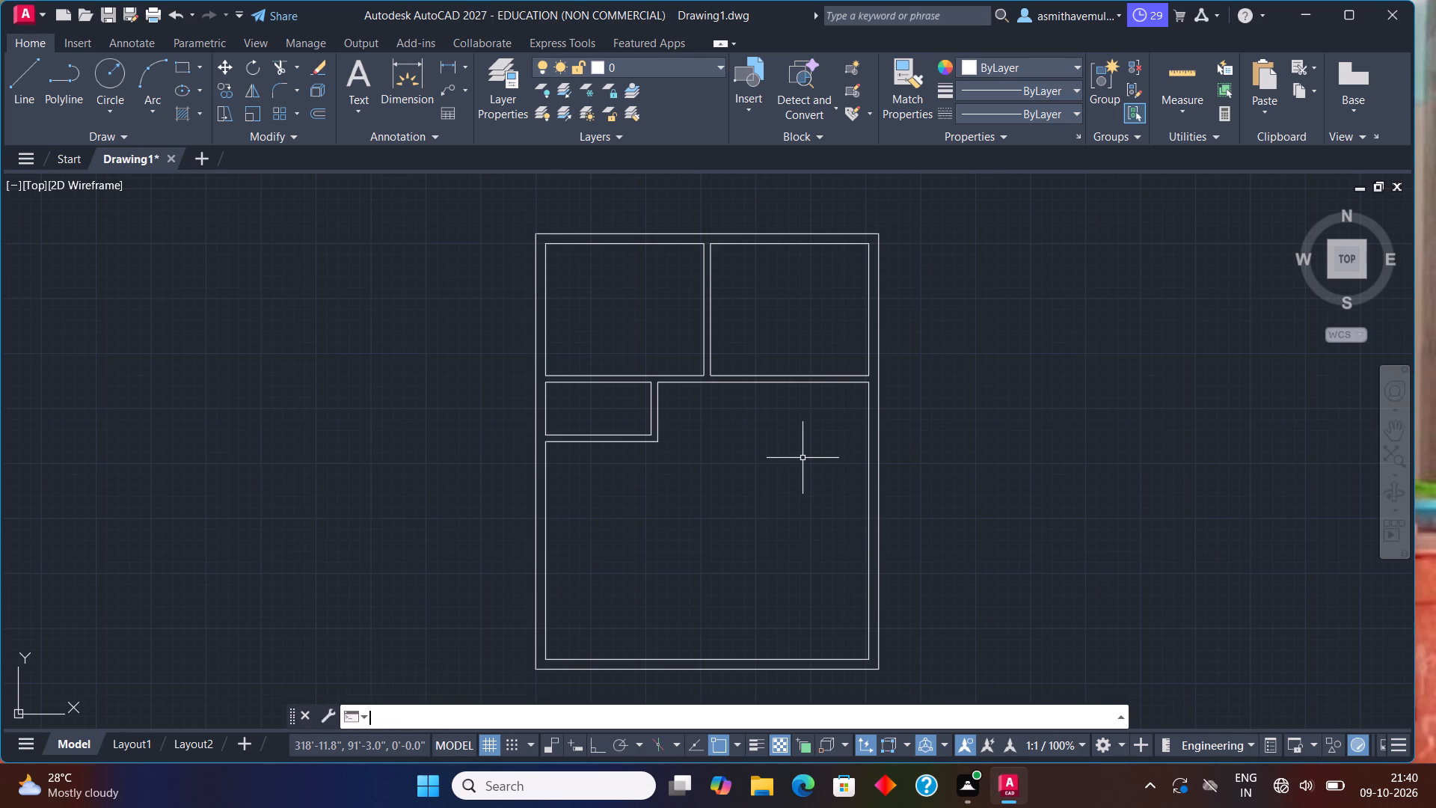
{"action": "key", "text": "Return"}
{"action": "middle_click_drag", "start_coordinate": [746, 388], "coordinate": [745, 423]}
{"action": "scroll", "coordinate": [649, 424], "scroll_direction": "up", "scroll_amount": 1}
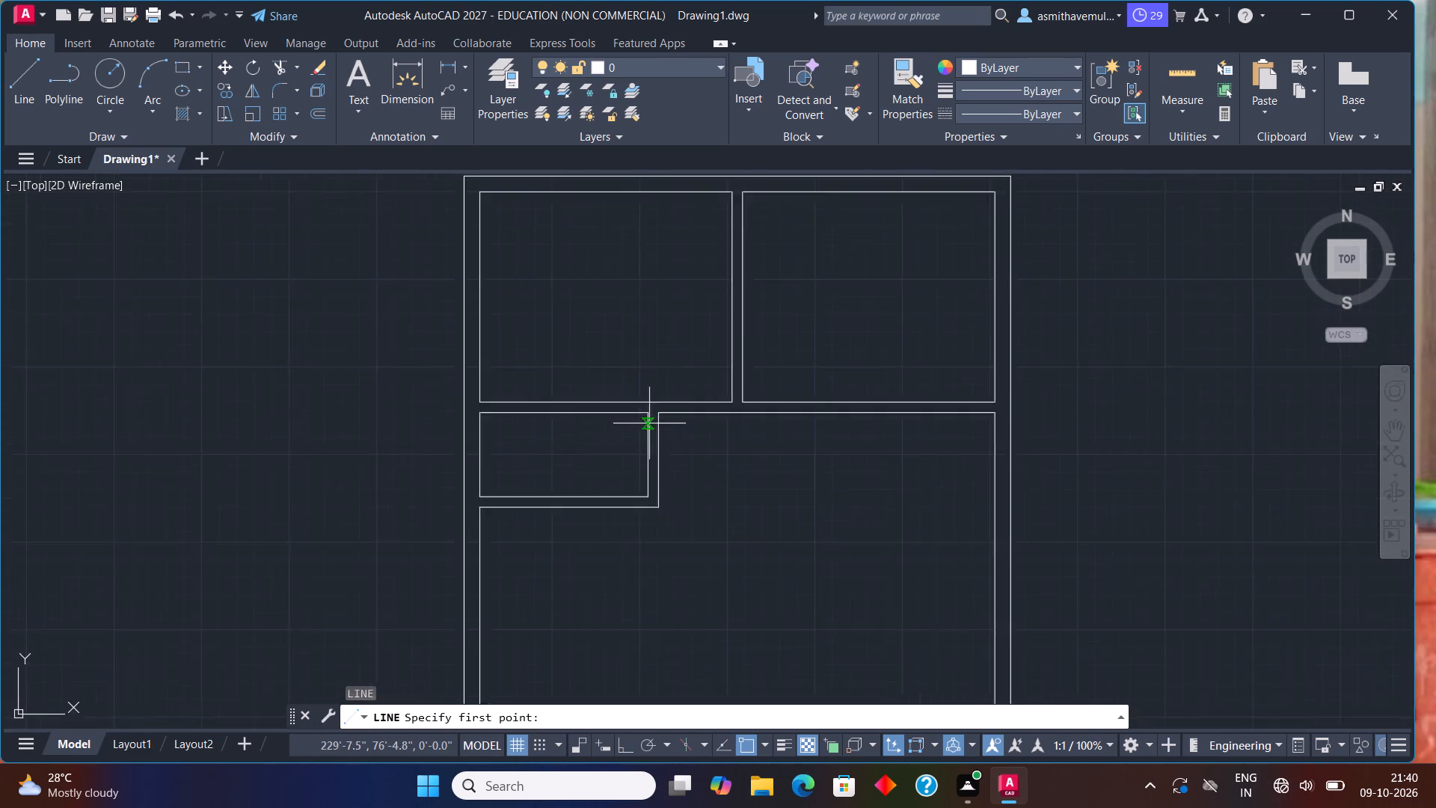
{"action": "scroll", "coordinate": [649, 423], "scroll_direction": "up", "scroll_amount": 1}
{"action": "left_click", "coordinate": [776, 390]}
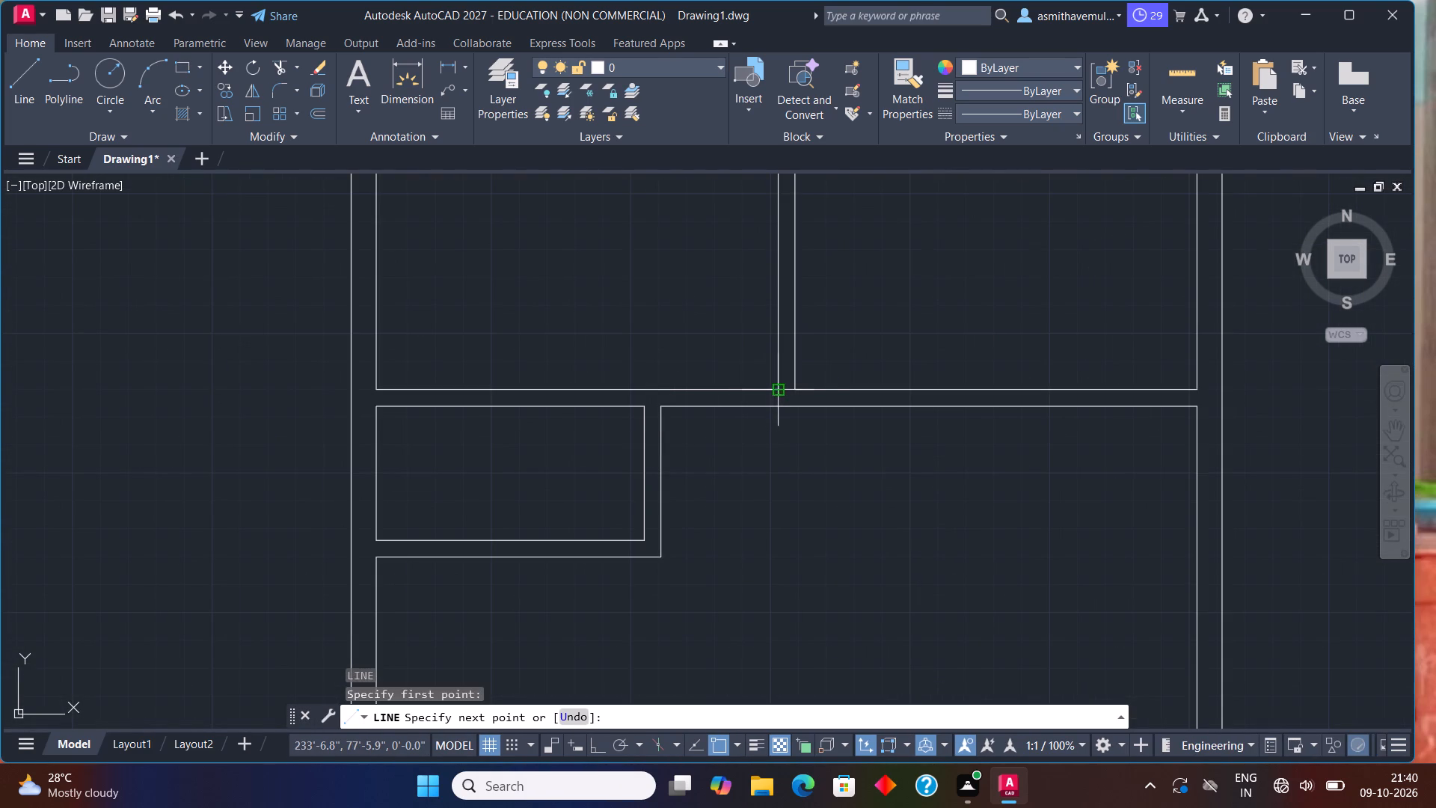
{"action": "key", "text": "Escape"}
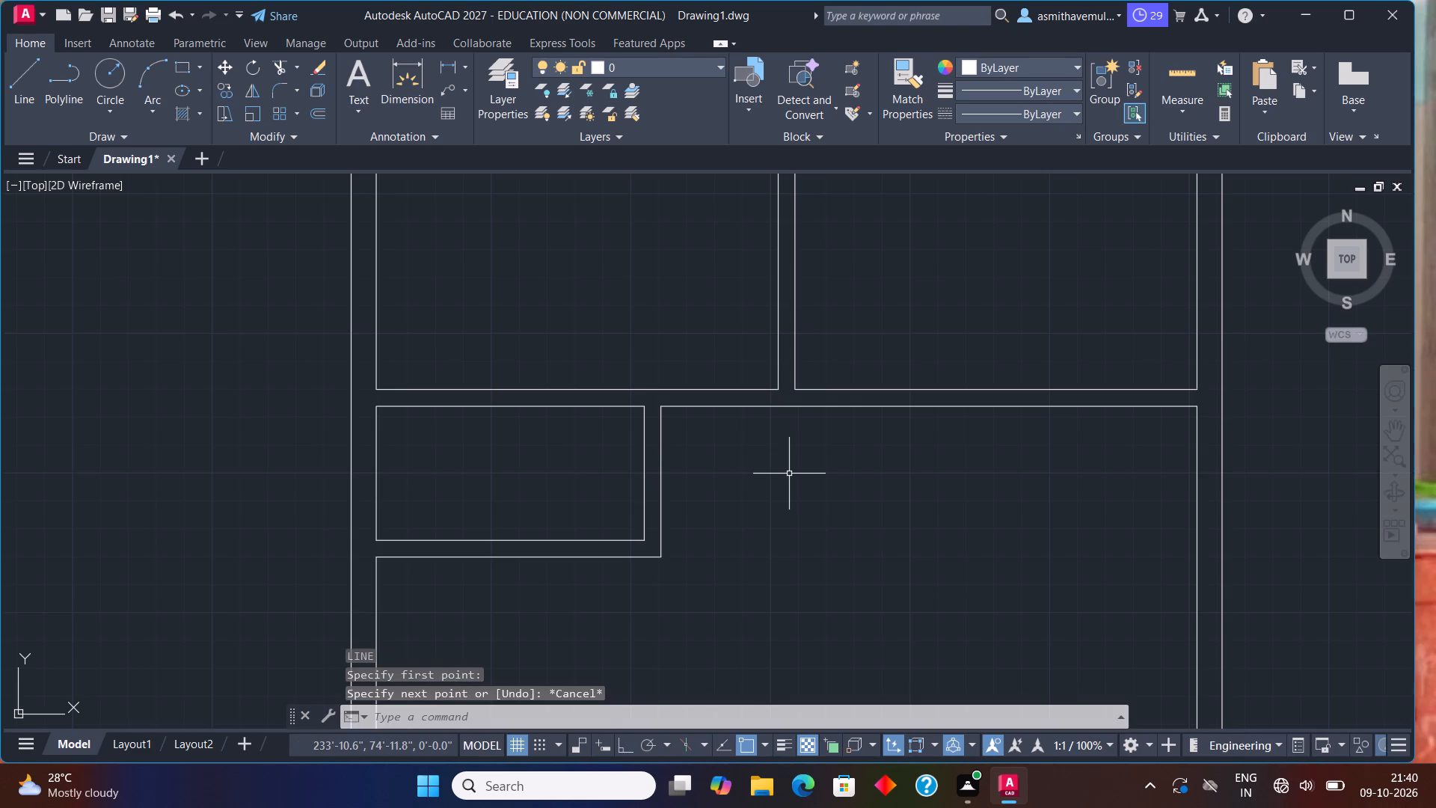
Draw a line straight across the partition south of the north-west room, starting 3" west of that room's inner south-east corner.
{"action": "key", "text": "l"}
{"action": "key", "text": "Return"}
{"action": "type", "text": "FR"}
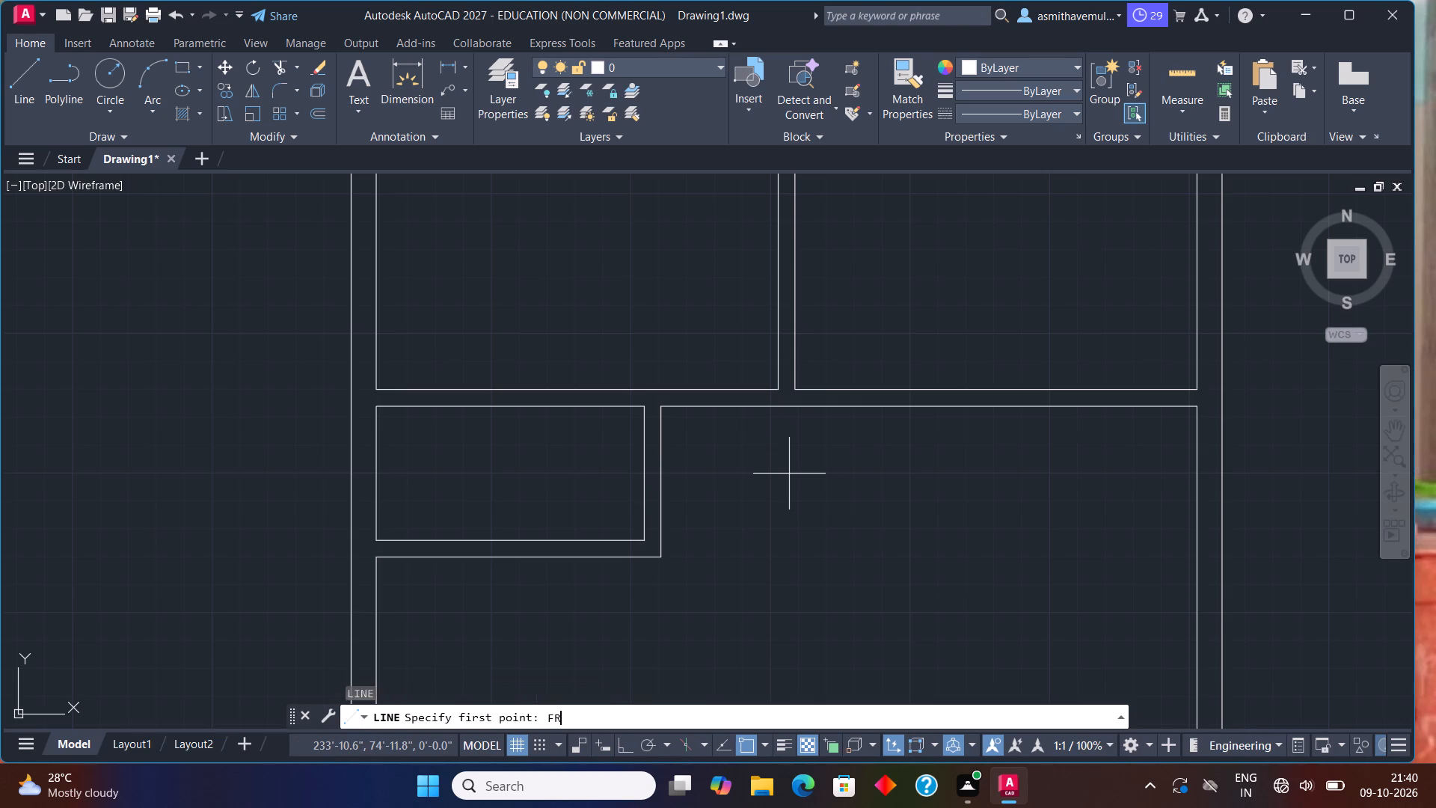
{"action": "type", "text": "OM"}
{"action": "key", "text": "Return"}
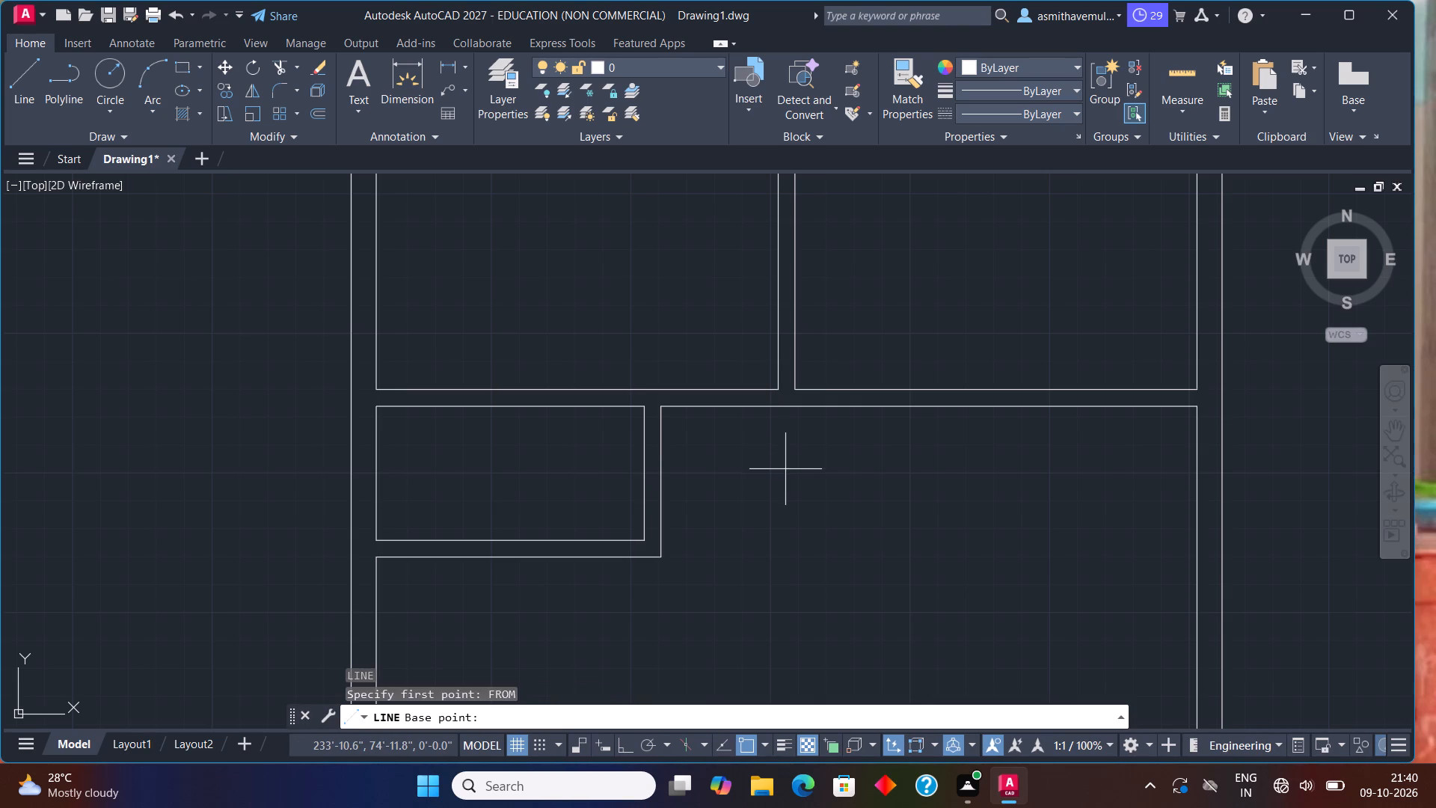
{"action": "scroll", "coordinate": [792, 430], "scroll_direction": "up", "scroll_amount": 2}
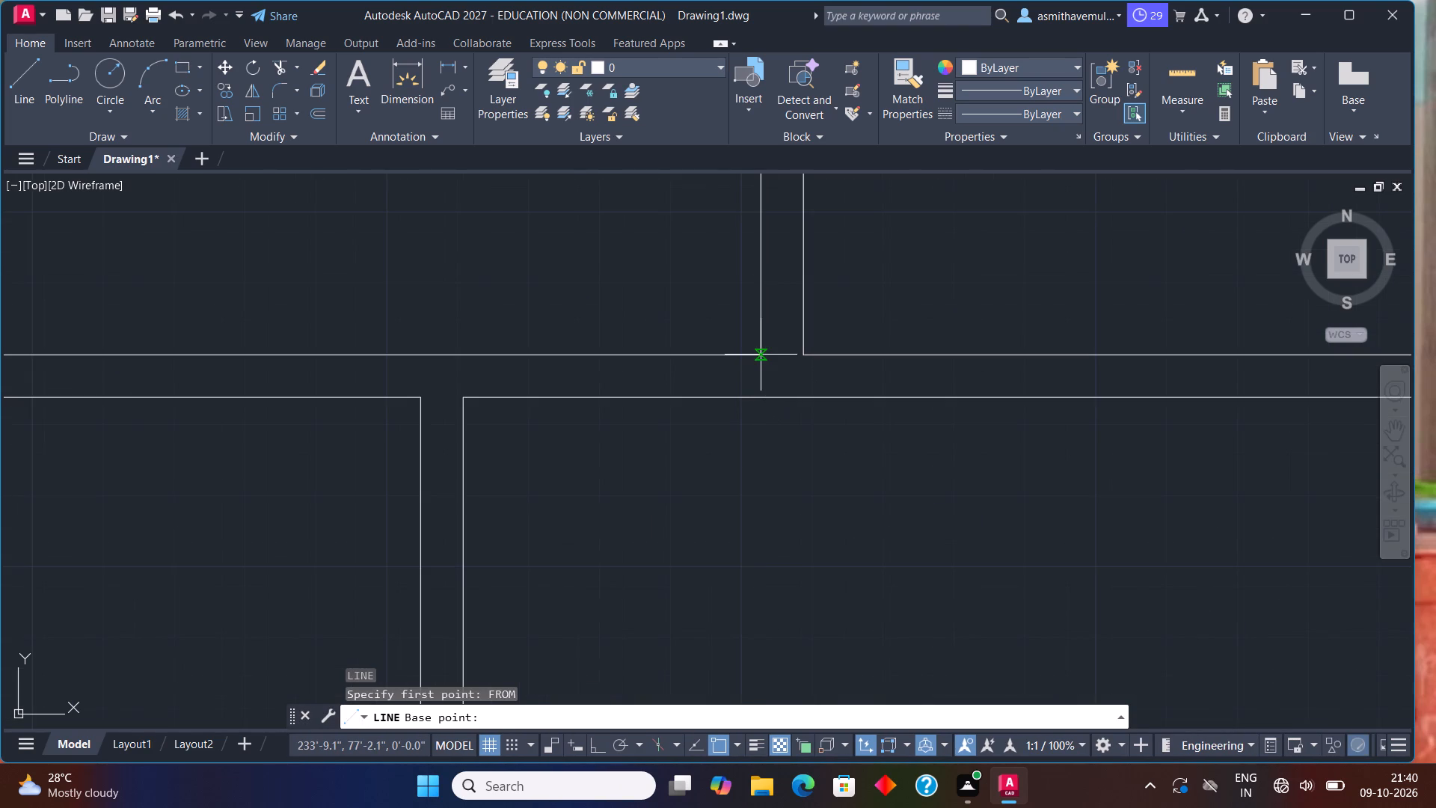
{"action": "left_click", "coordinate": [763, 356]}
{"action": "key", "text": "shift+at"}
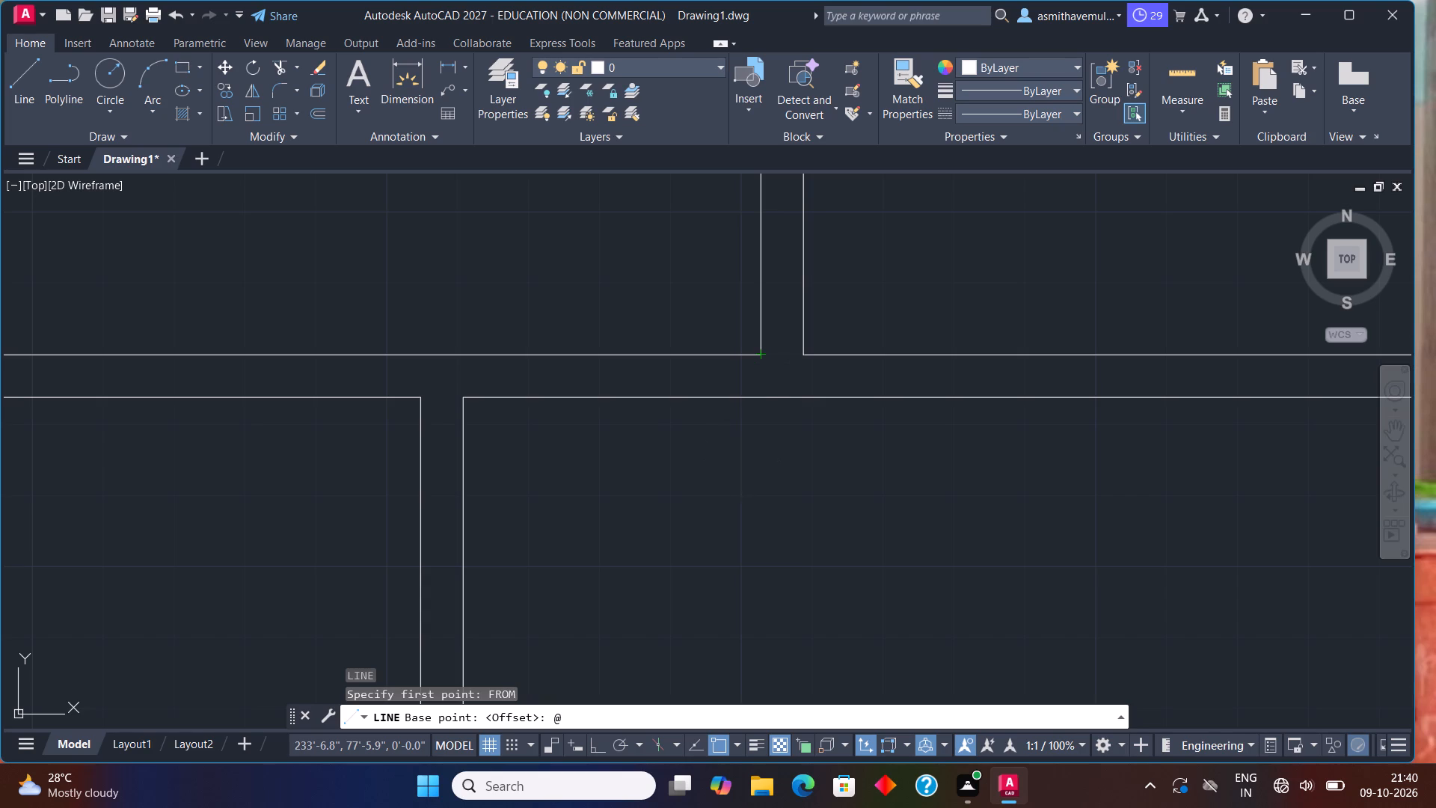
{"action": "type", "text": "-3"}
{"action": "type", "text": "\",0"}
{"action": "key", "text": "Return"}
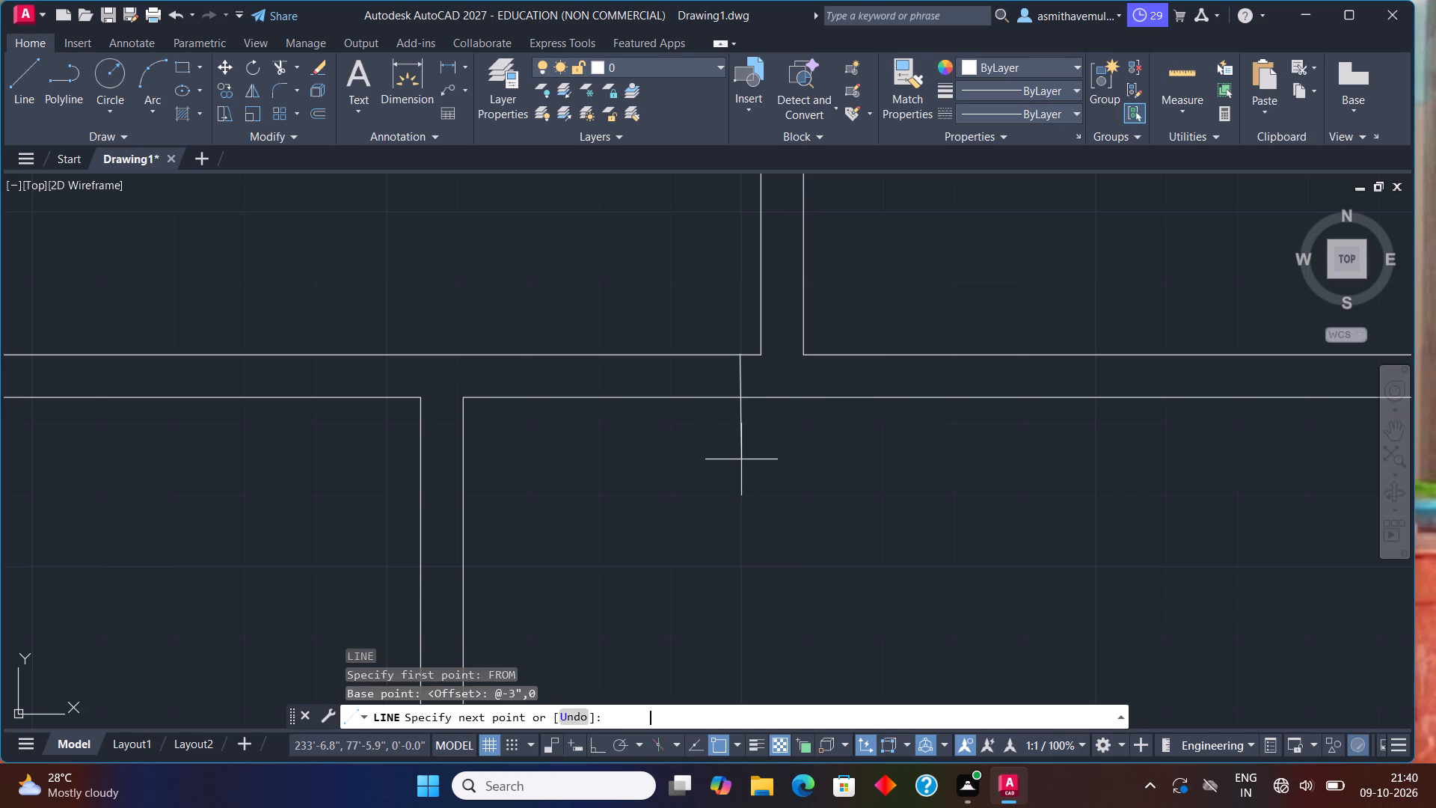
{"action": "scroll", "coordinate": [743, 423], "scroll_direction": "up", "scroll_amount": 1}
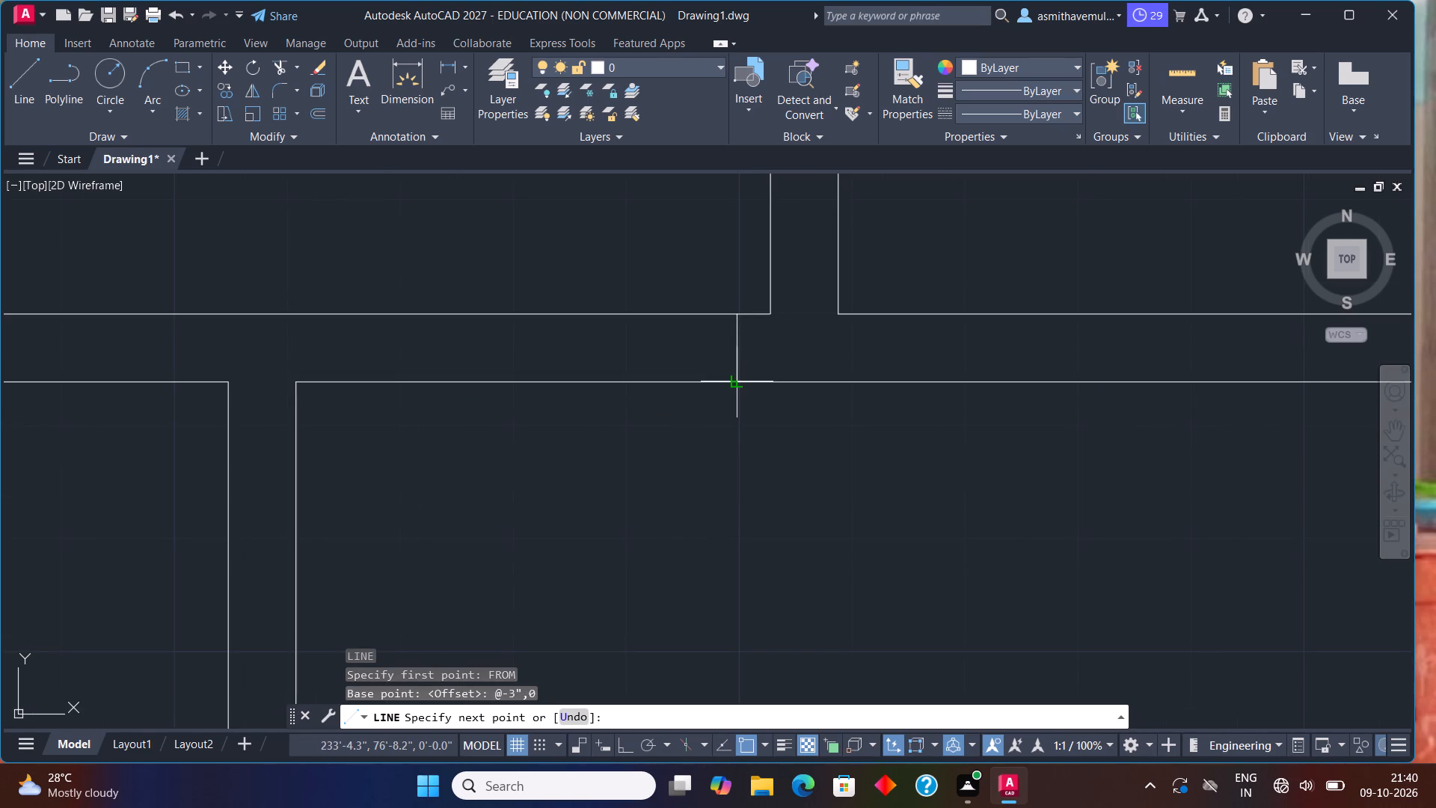
{"action": "left_click", "coordinate": [735, 382]}
{"action": "key", "text": "Escape"}
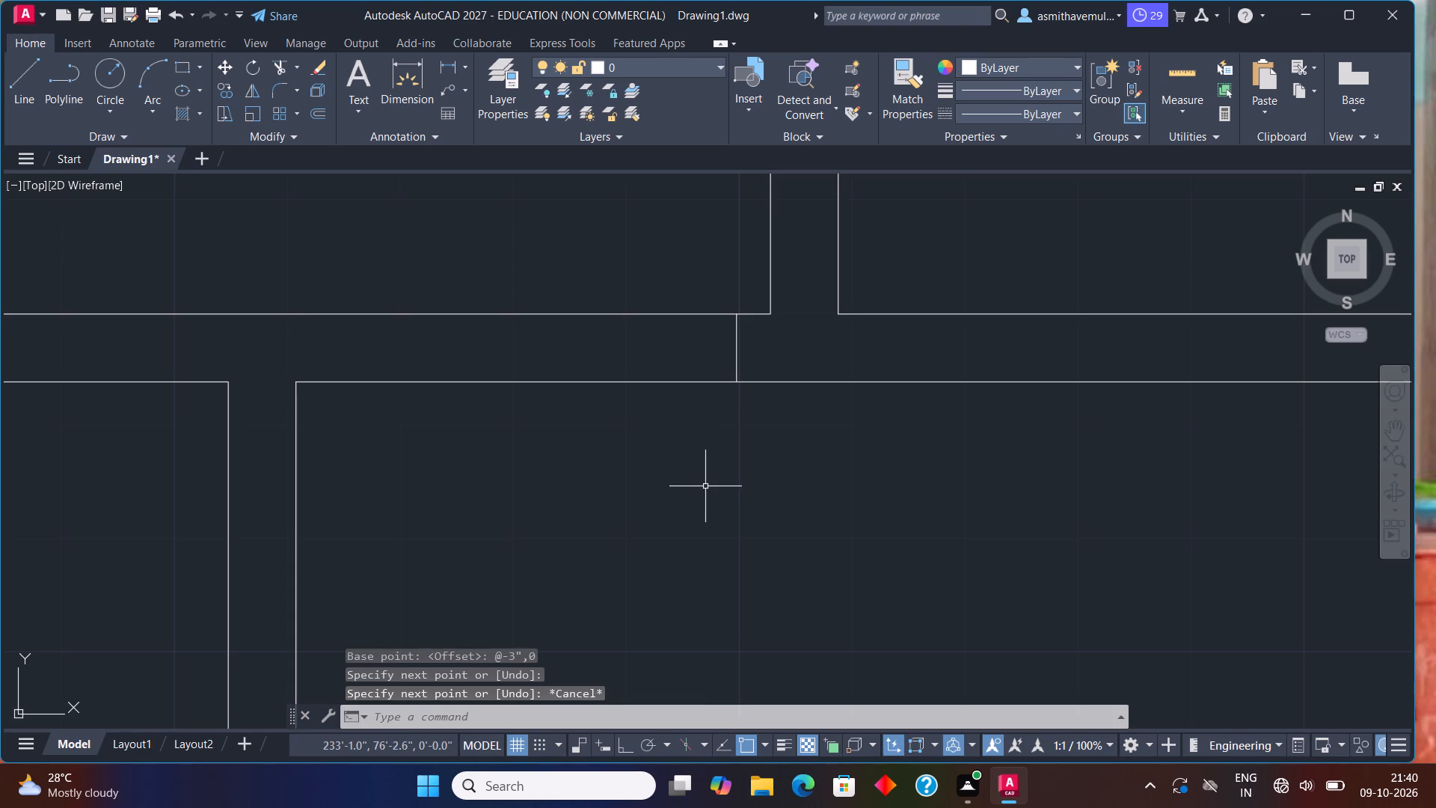
Offset the short line across the partition 3" to the west.
{"action": "key", "text": "o"}
{"action": "key", "text": "Return"}
{"action": "key", "text": "3"}
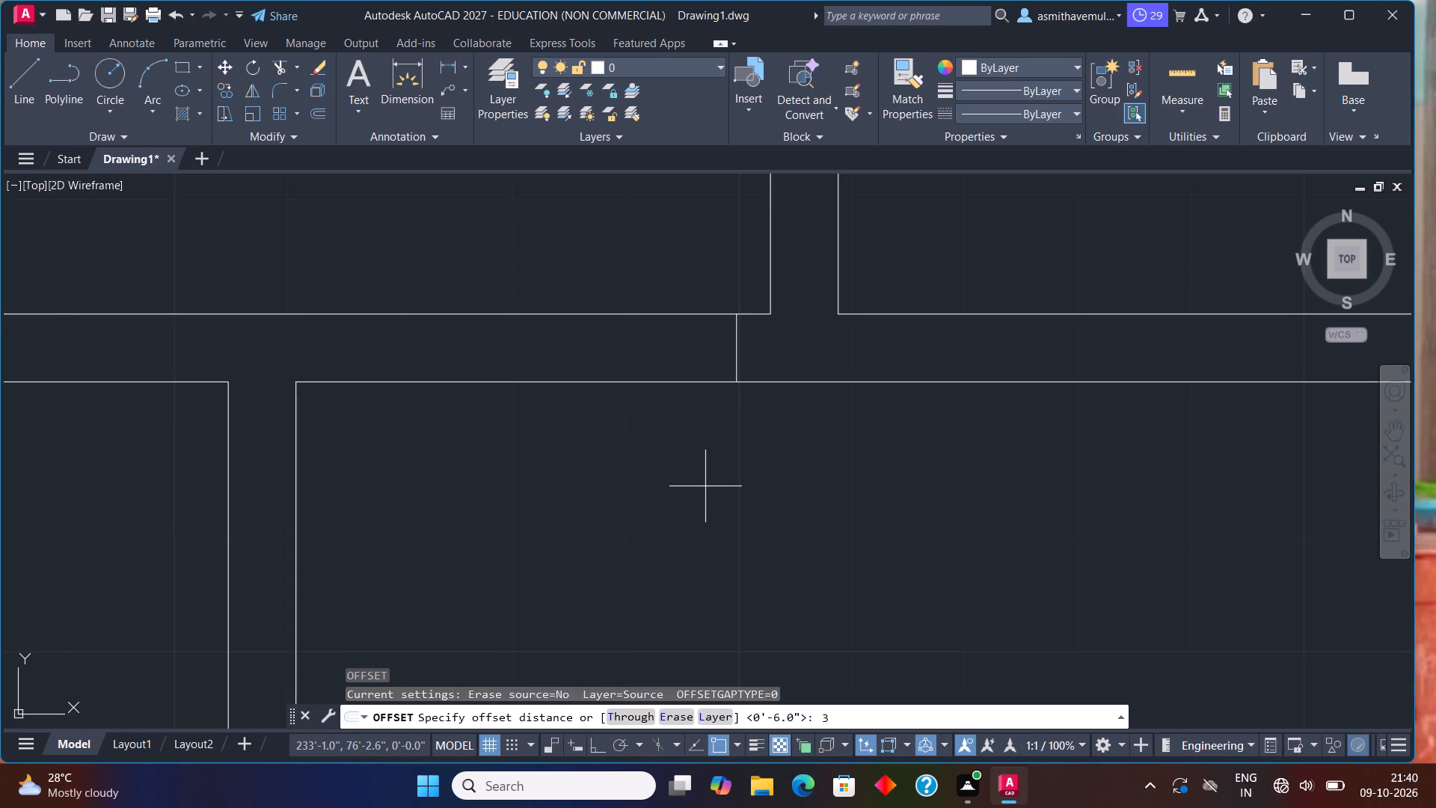
{"action": "key", "text": "shift+quotedbl"}
{"action": "key", "text": "Return"}
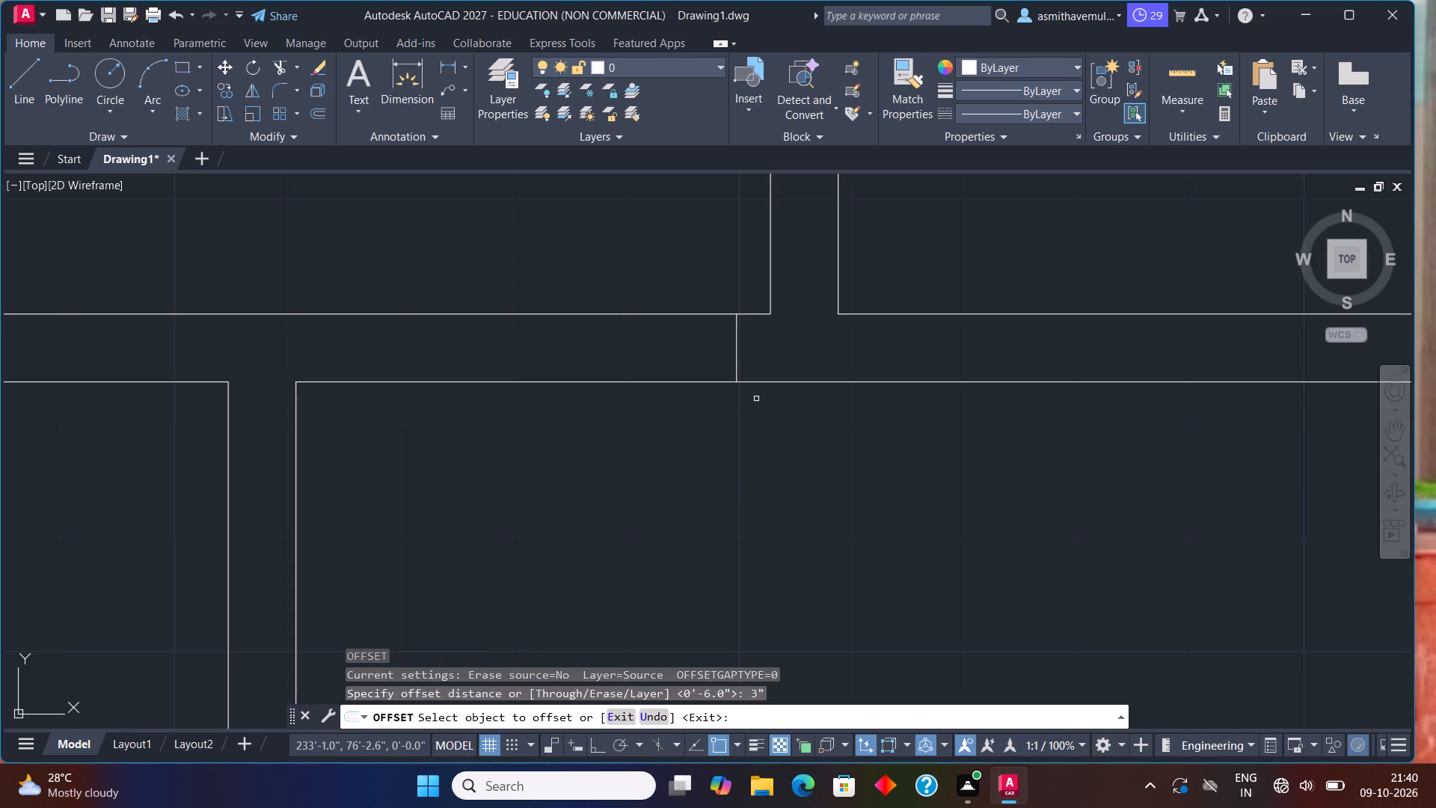
{"action": "left_click", "coordinate": [737, 351]}
{"action": "left_click", "coordinate": [690, 353]}
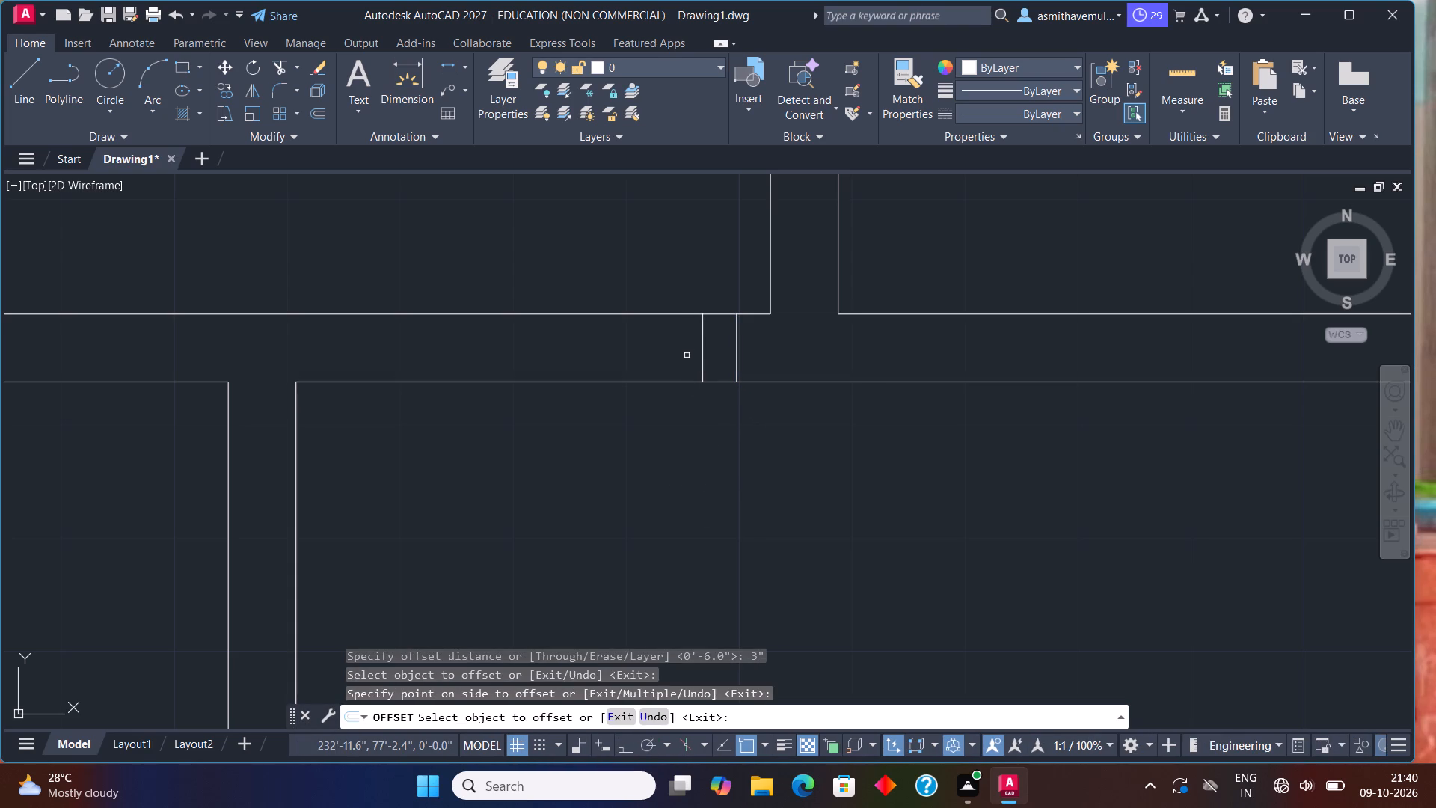
{"action": "key", "text": "Escape"}
Offset the western one of the two short lines across the partition 3' to the west.
{"action": "key", "text": "o"}
{"action": "key", "text": "Return"}
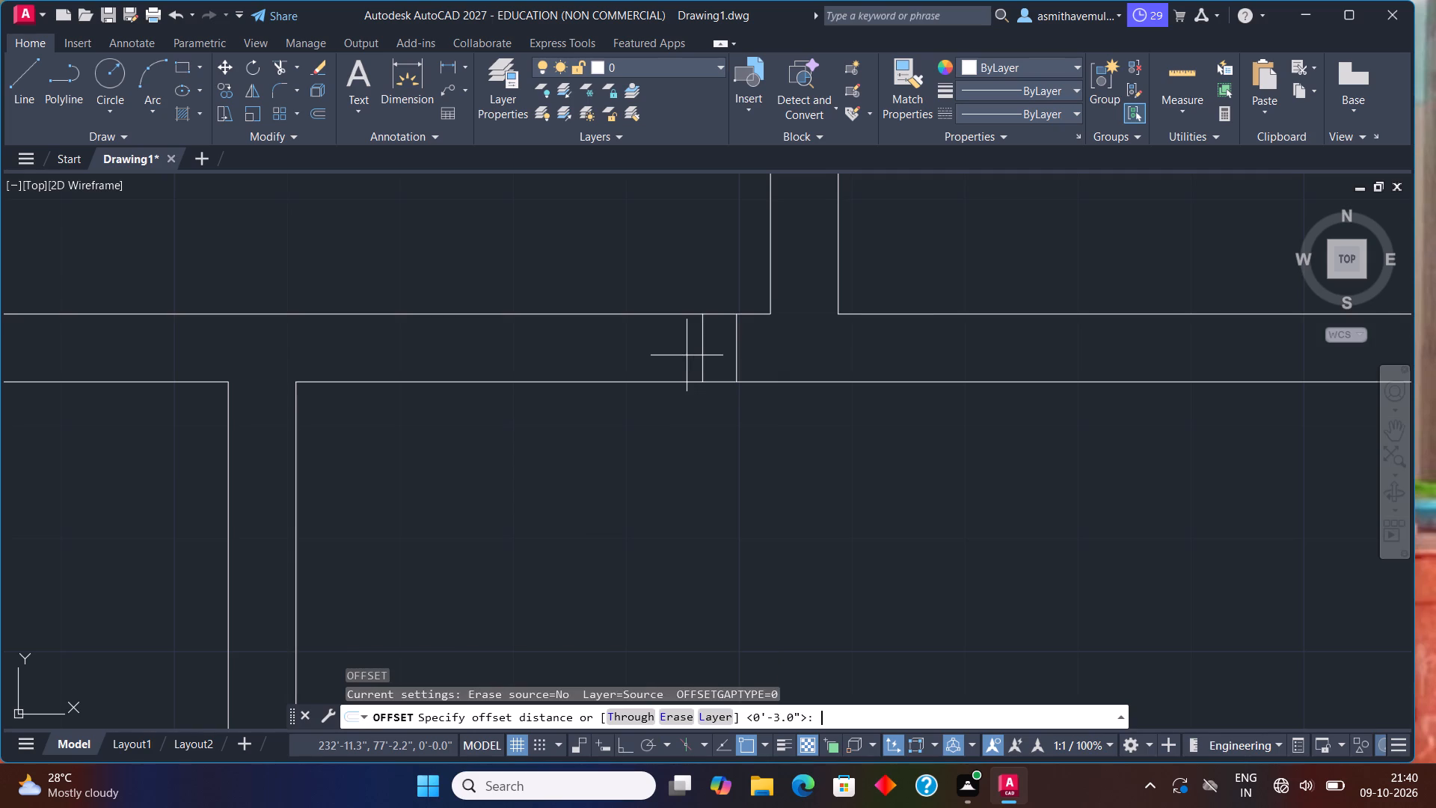
{"action": "type", "text": "3'"}
{"action": "key", "text": "Return"}
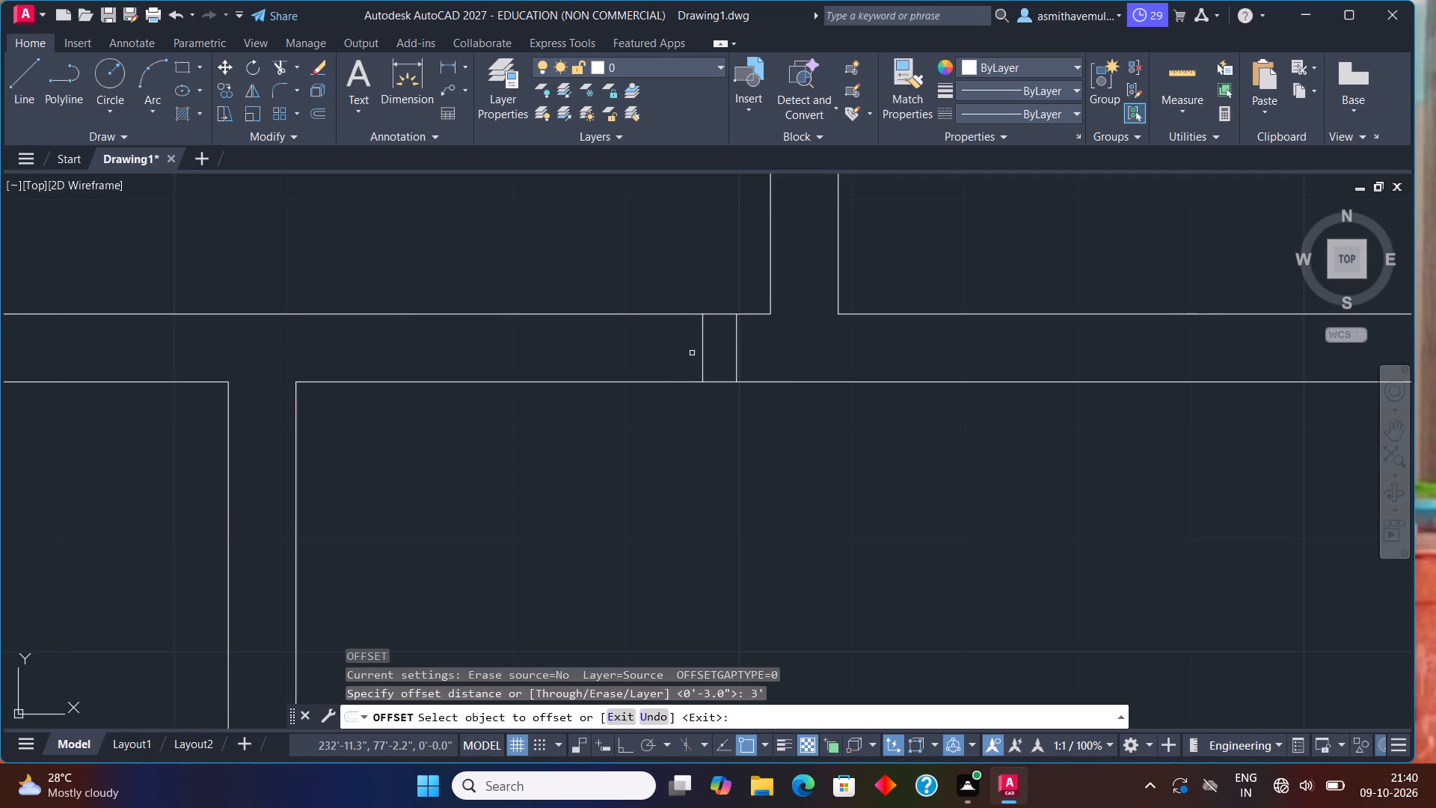
{"action": "left_click", "coordinate": [704, 355]}
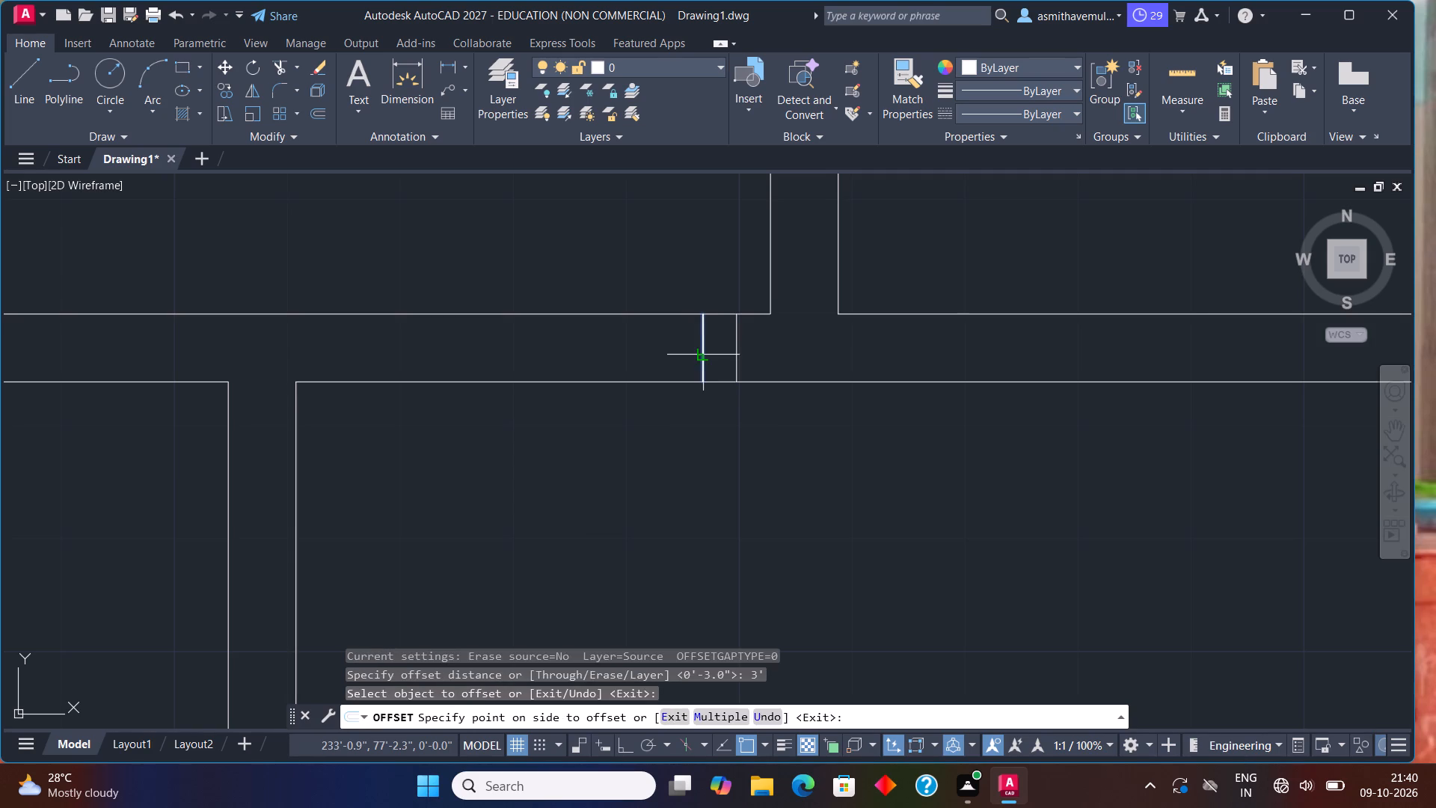
{"action": "left_click", "coordinate": [654, 344]}
{"action": "key", "text": "Escape"}
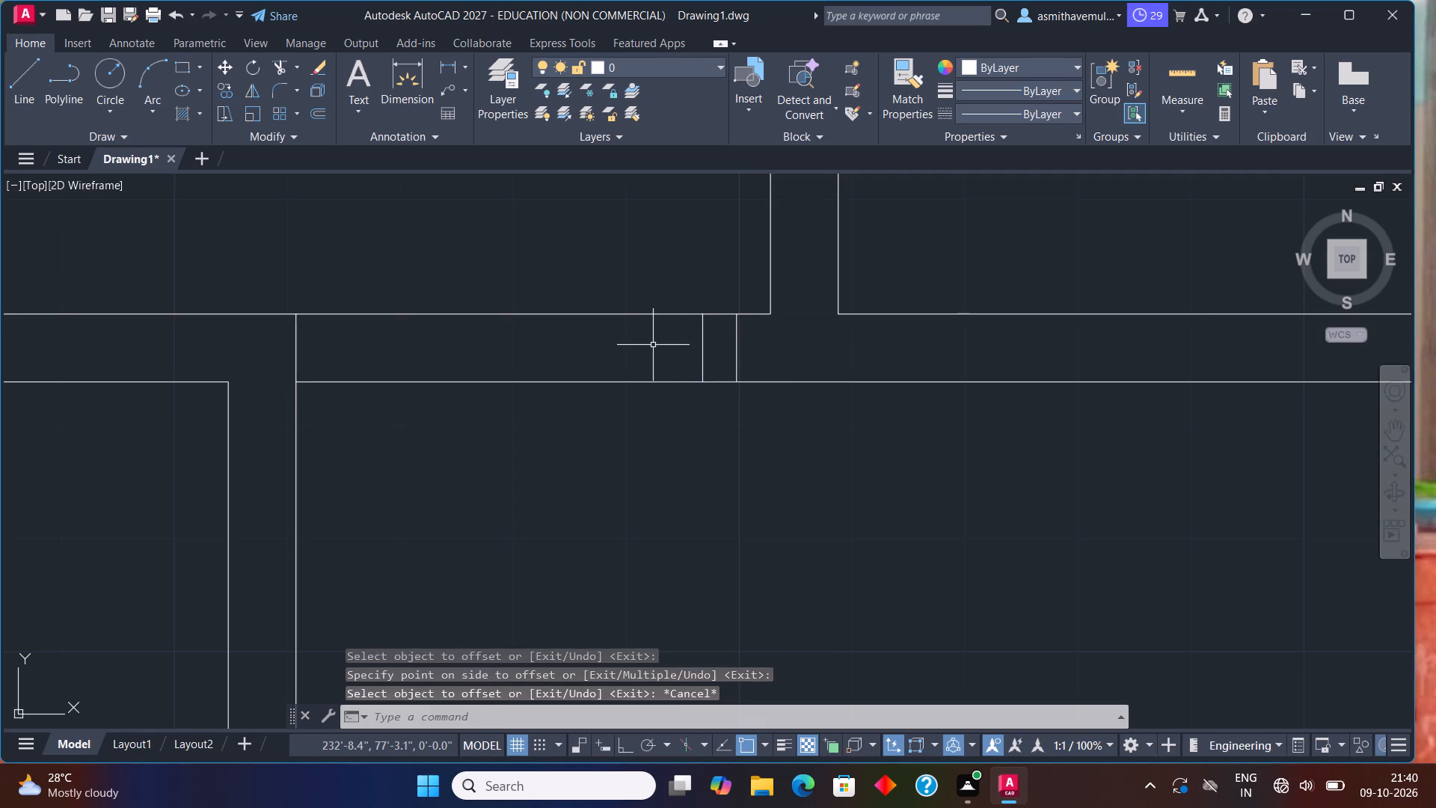
Offset the same short line, the one 3" west of the first, 2'6" to the west.
{"action": "key", "text": "o"}
{"action": "key", "text": "Return"}
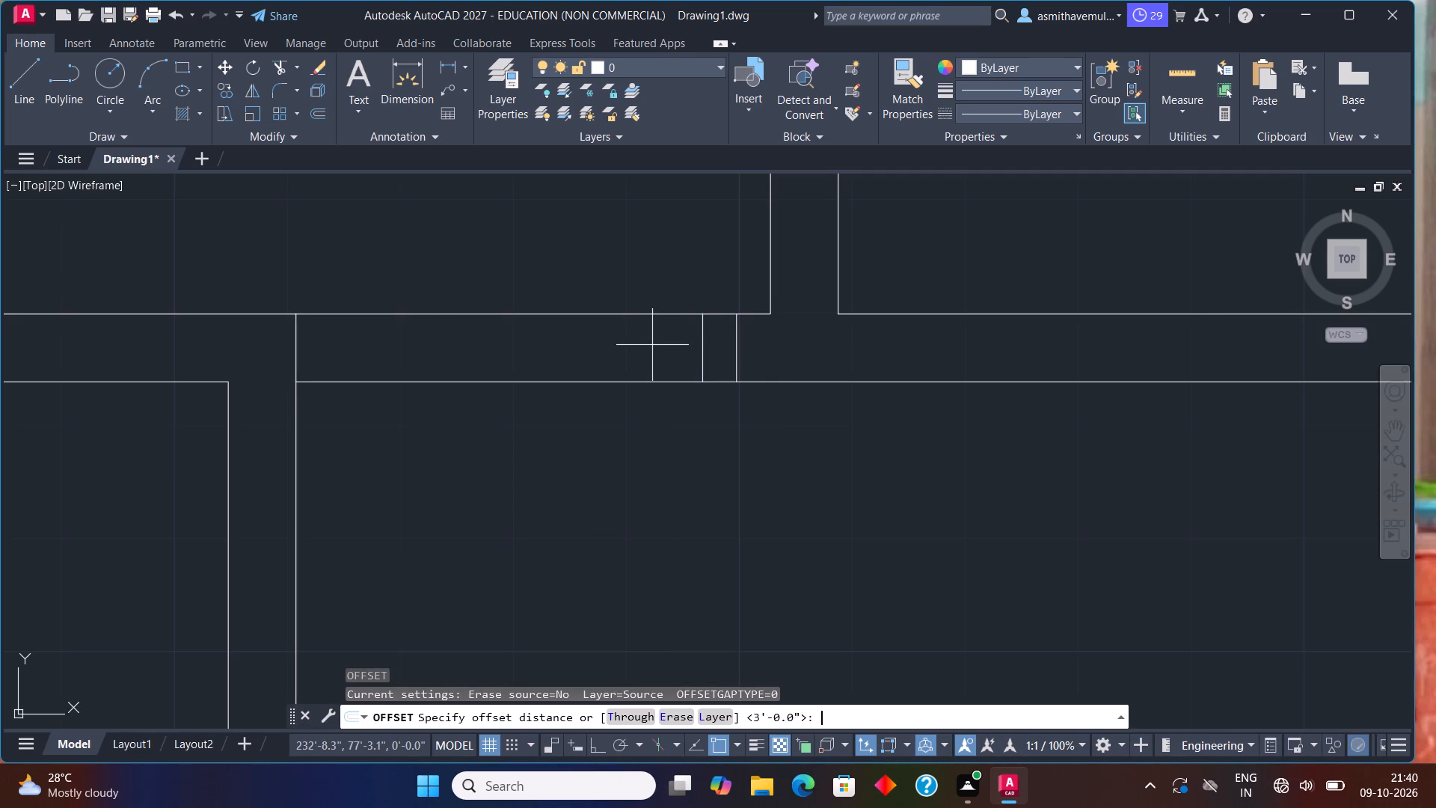
{"action": "type", "text": "2'6\""}
{"action": "key", "text": "Return"}
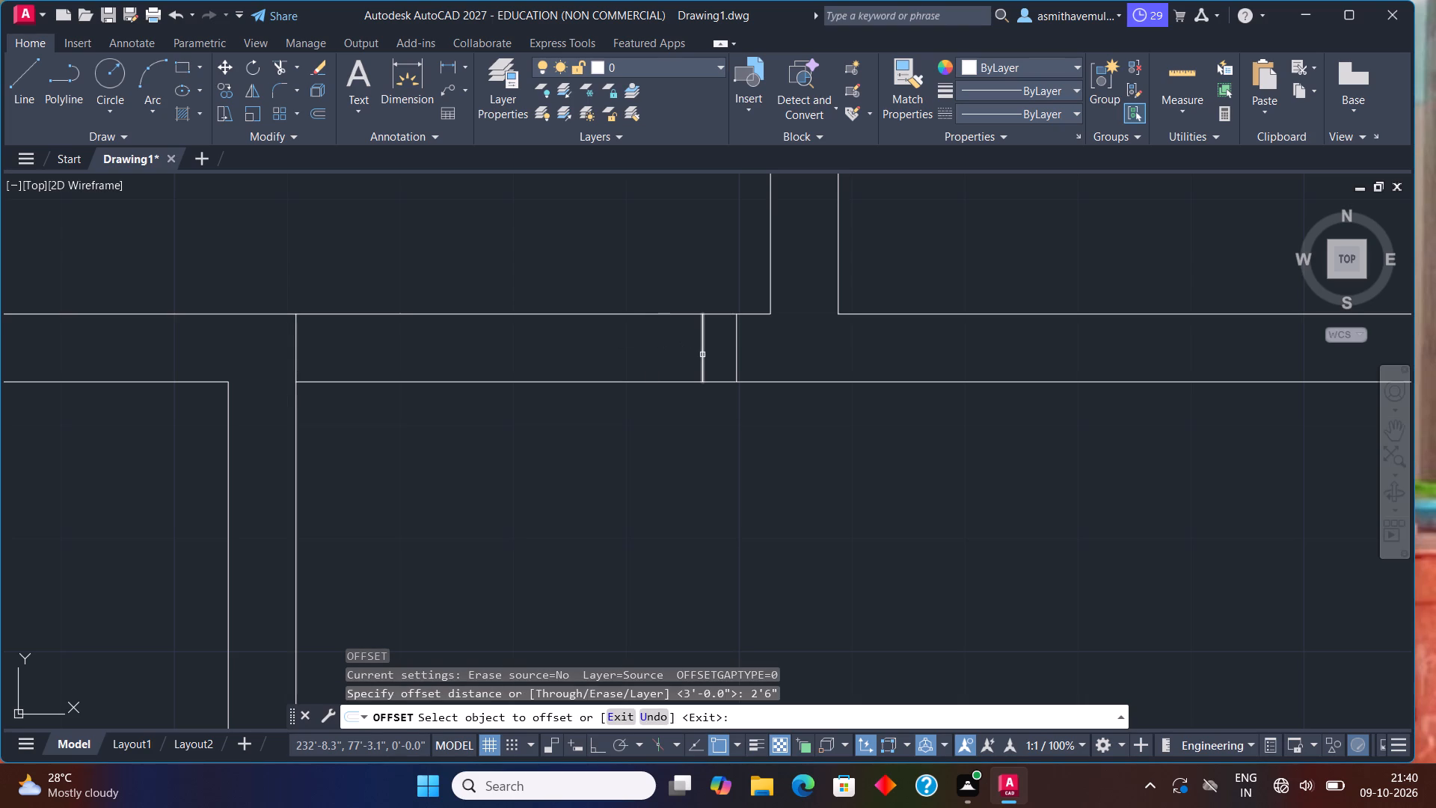
{"action": "left_click", "coordinate": [704, 355]}
{"action": "left_click", "coordinate": [642, 352]}
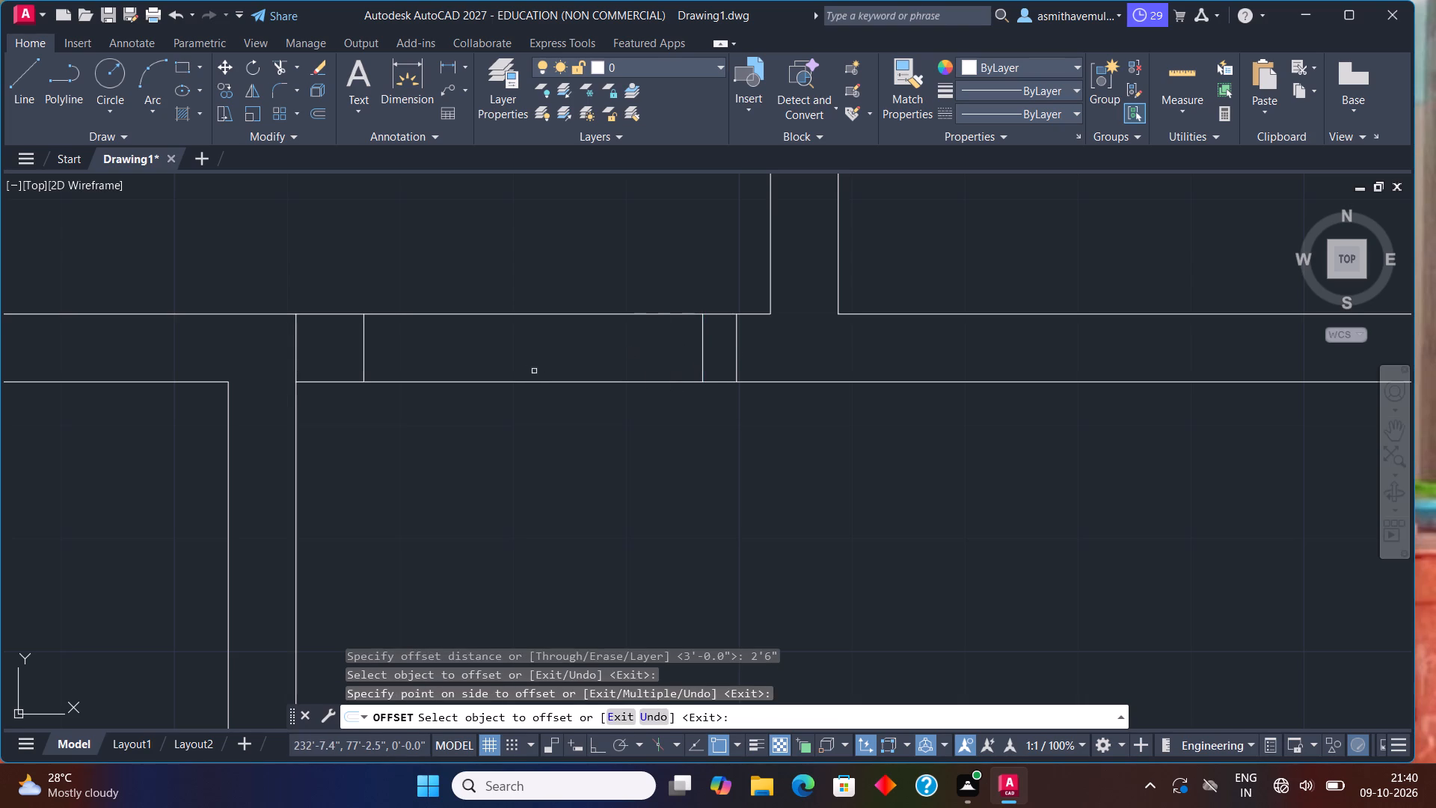
Delete the westernmost short line across the partition south of the north-west room, the one from the 3' offset.
{"action": "key", "text": "Escape"}
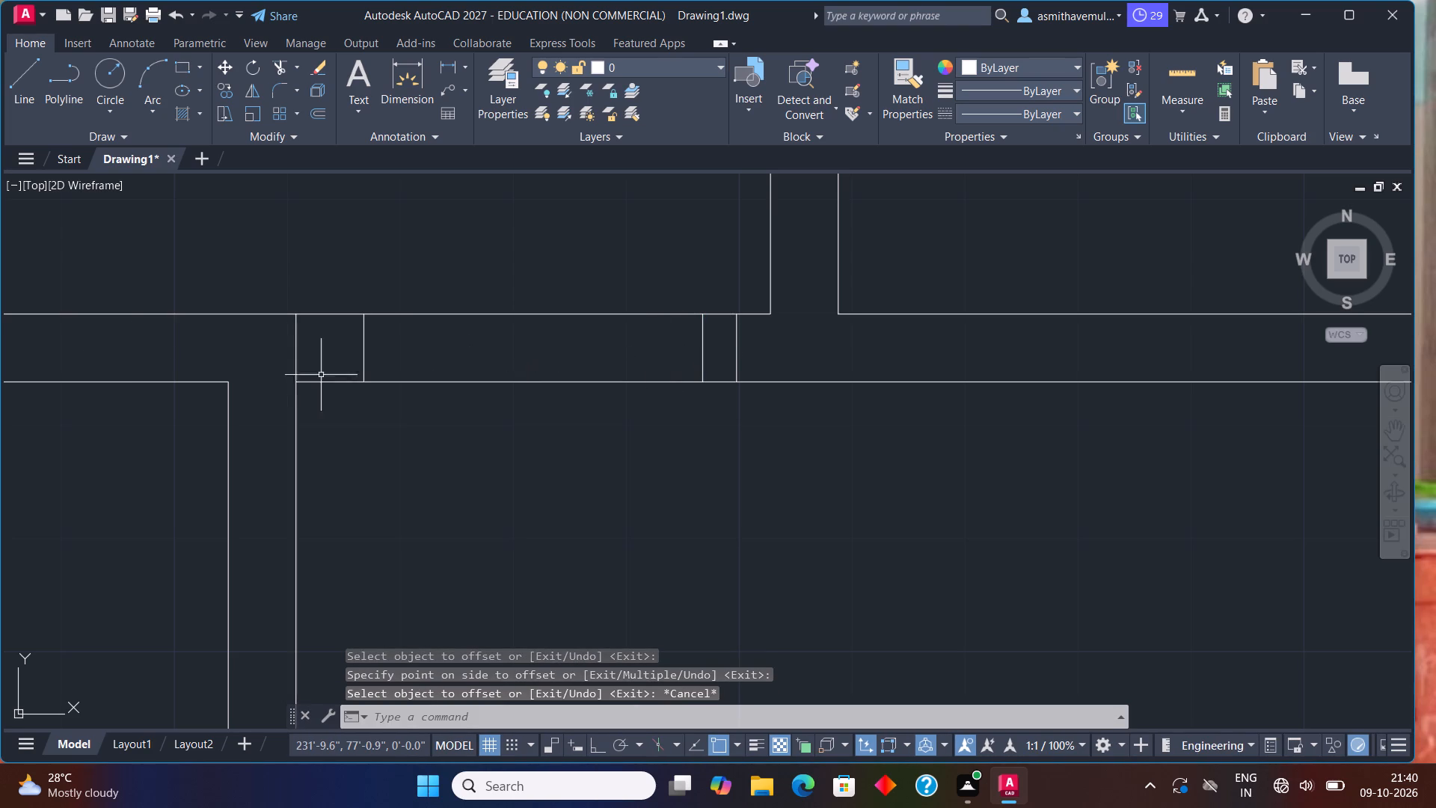
{"action": "left_click", "coordinate": [295, 360]}
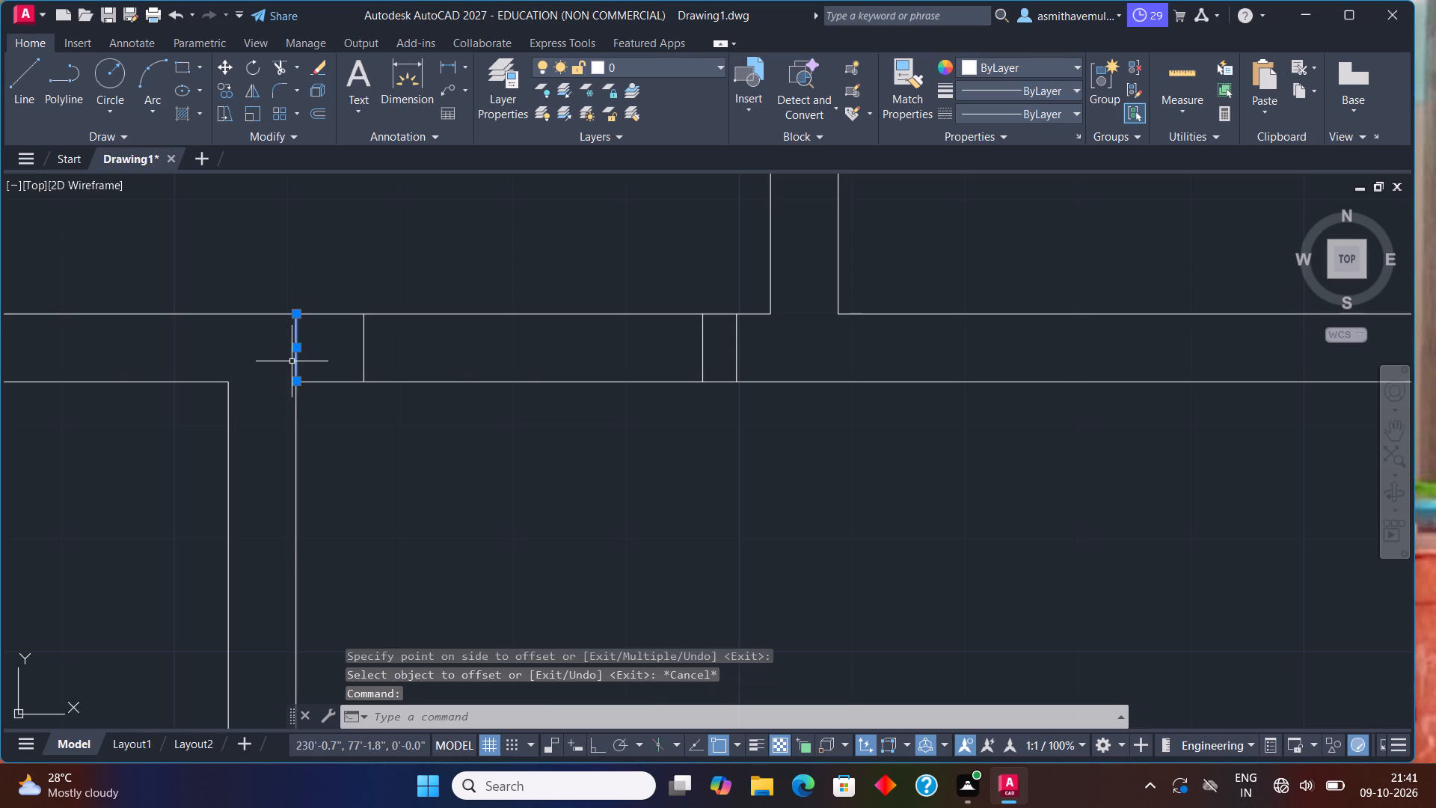
{"action": "key", "text": "Delete"}
Offset the remaining westernmost short line across that partition 3" to the west.
{"action": "key", "text": "o"}
{"action": "key", "text": "Return"}
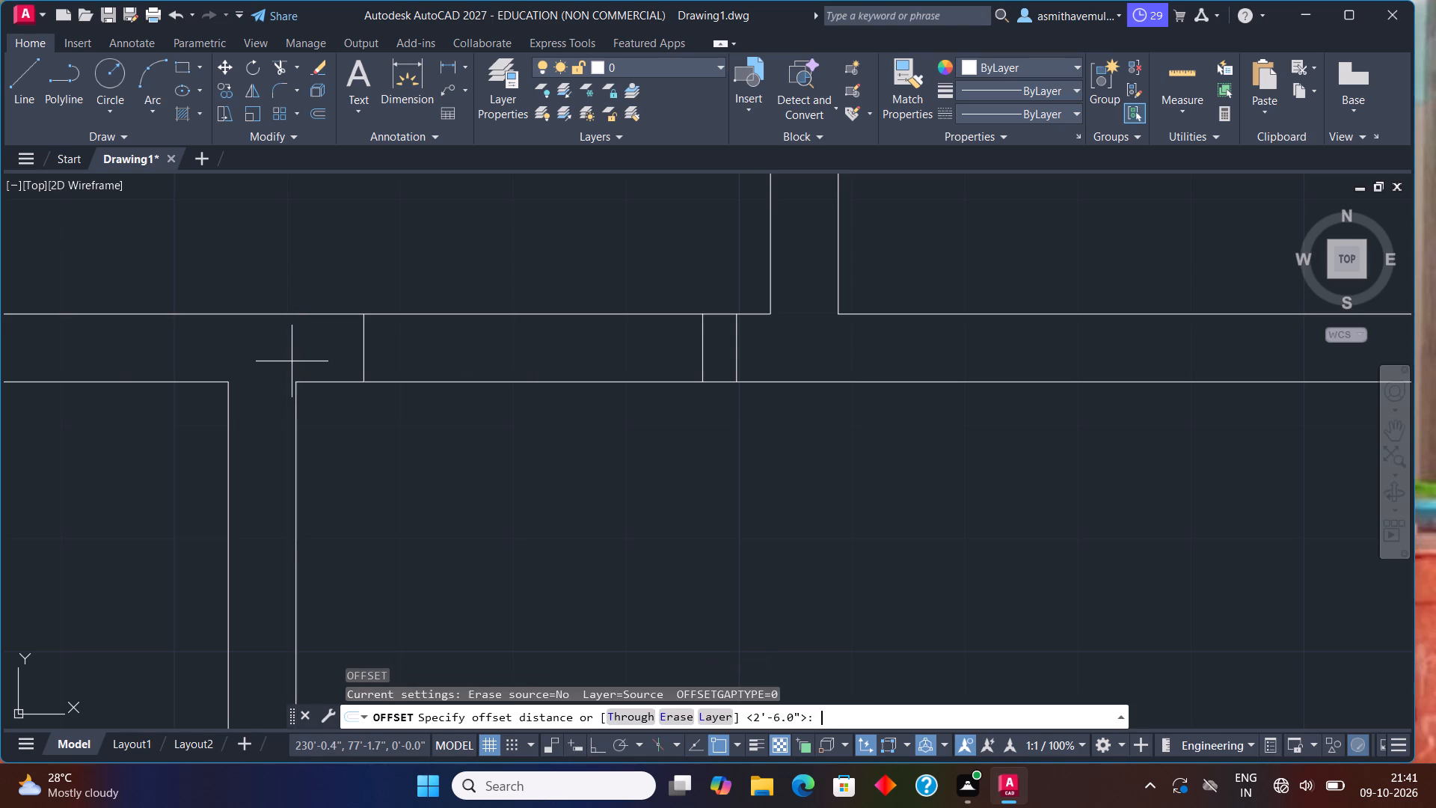
{"action": "key", "text": "3"}
{"action": "key", "text": "shift+quotedbl"}
{"action": "key", "text": "Return"}
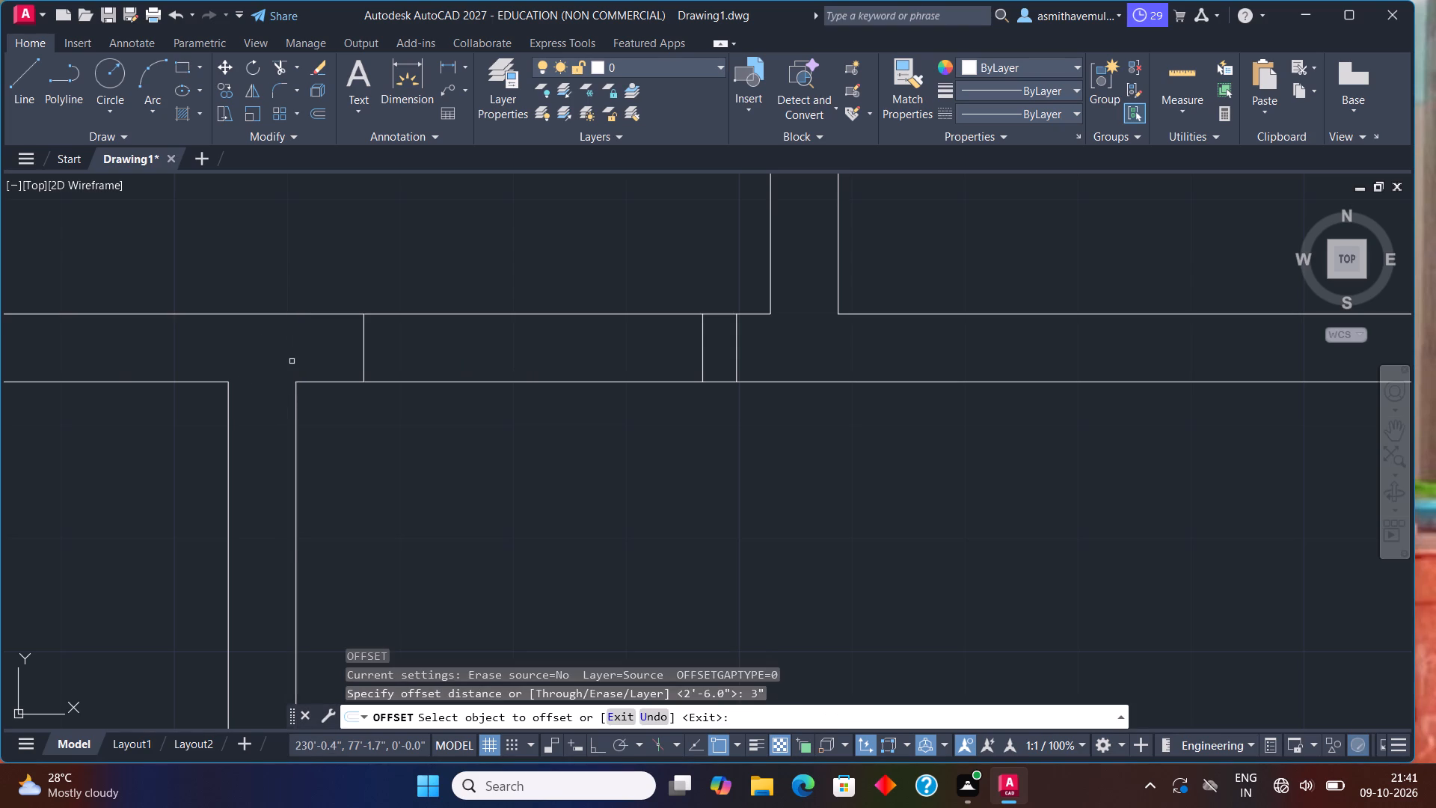
{"action": "left_click", "coordinate": [361, 367]}
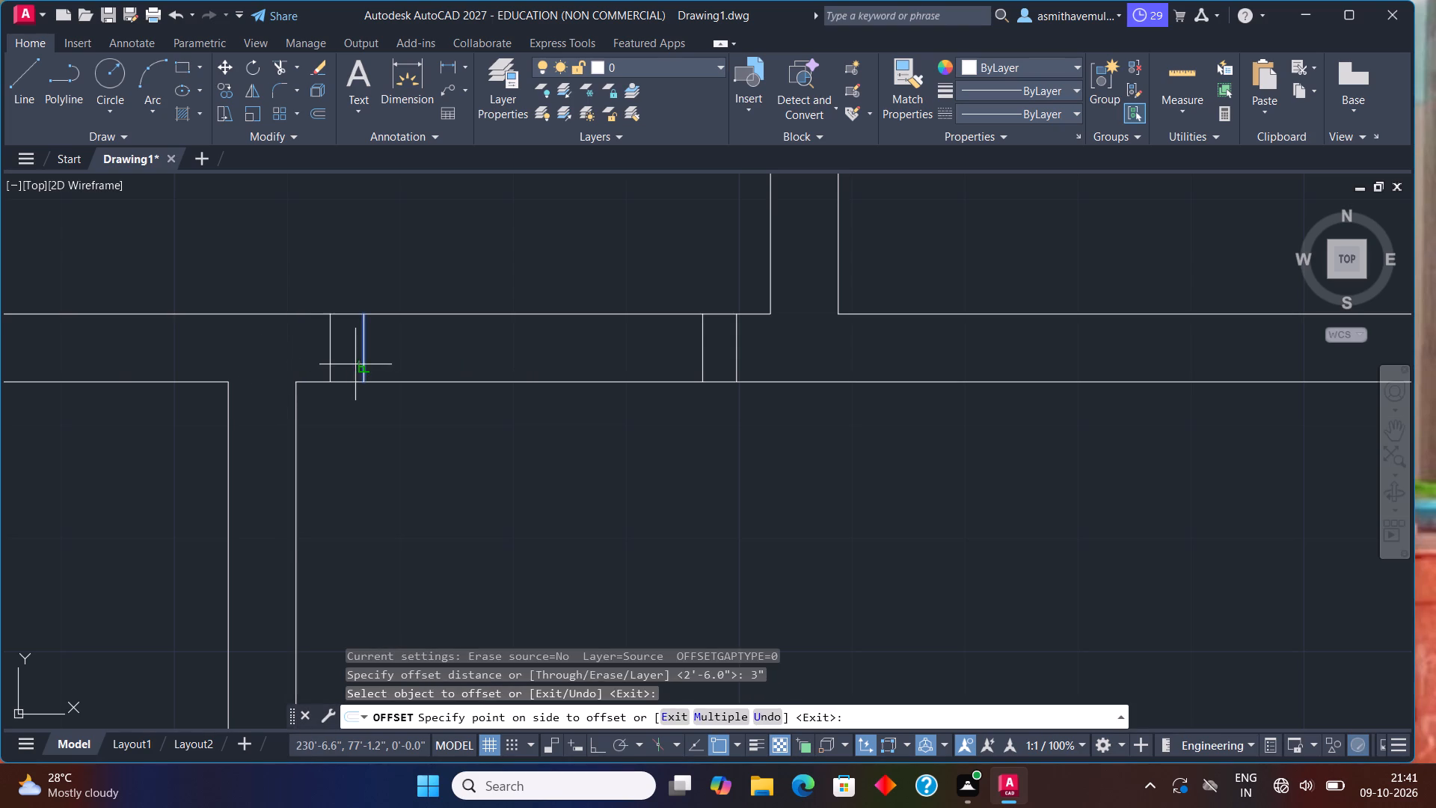
{"action": "left_click", "coordinate": [347, 364]}
{"action": "key", "text": "Escape"}
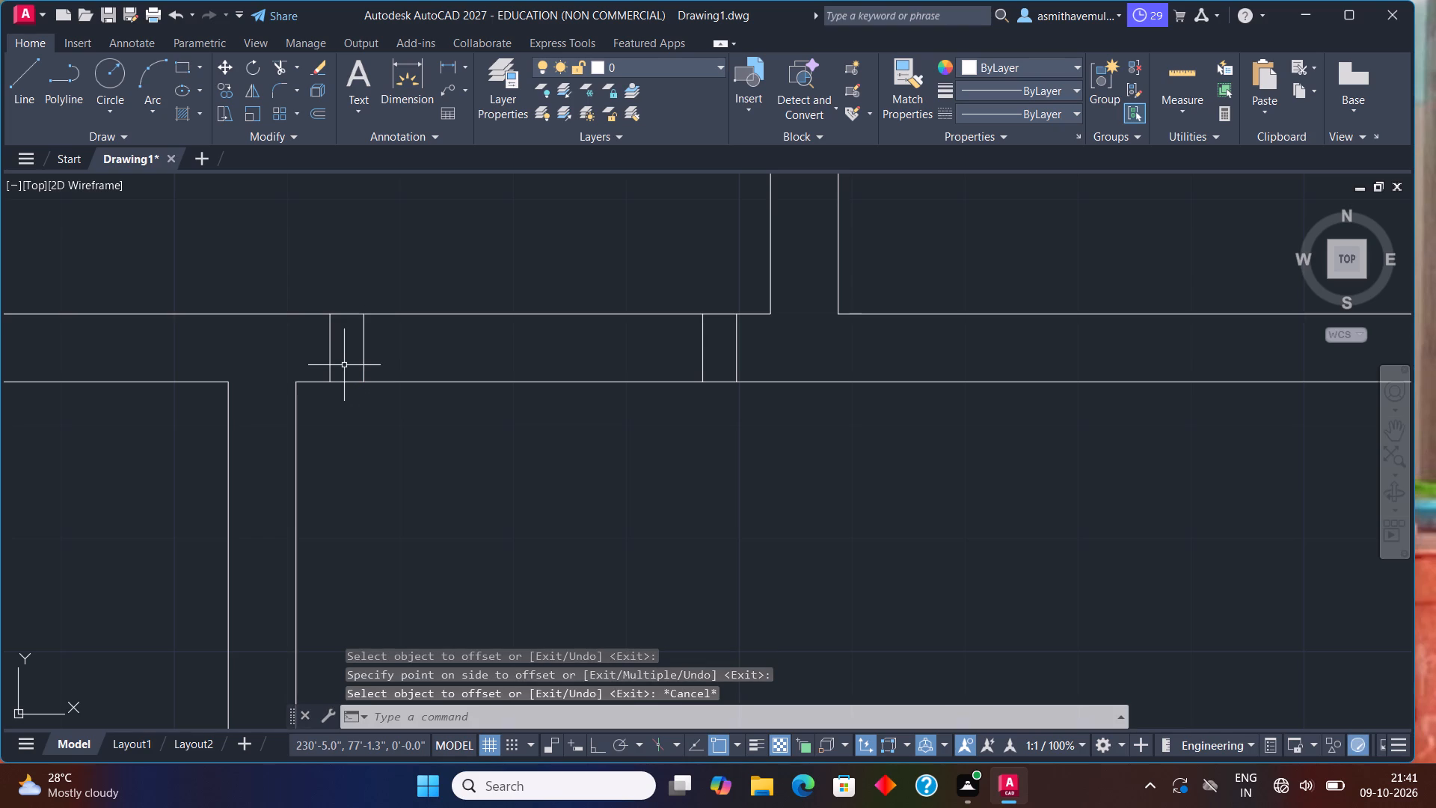
Trim both partition lines between the two inner jamb lines to open the 2'6" doorway south of the north-west room.
{"action": "middle_click_drag", "start_coordinate": [478, 427], "coordinate": [404, 518]}
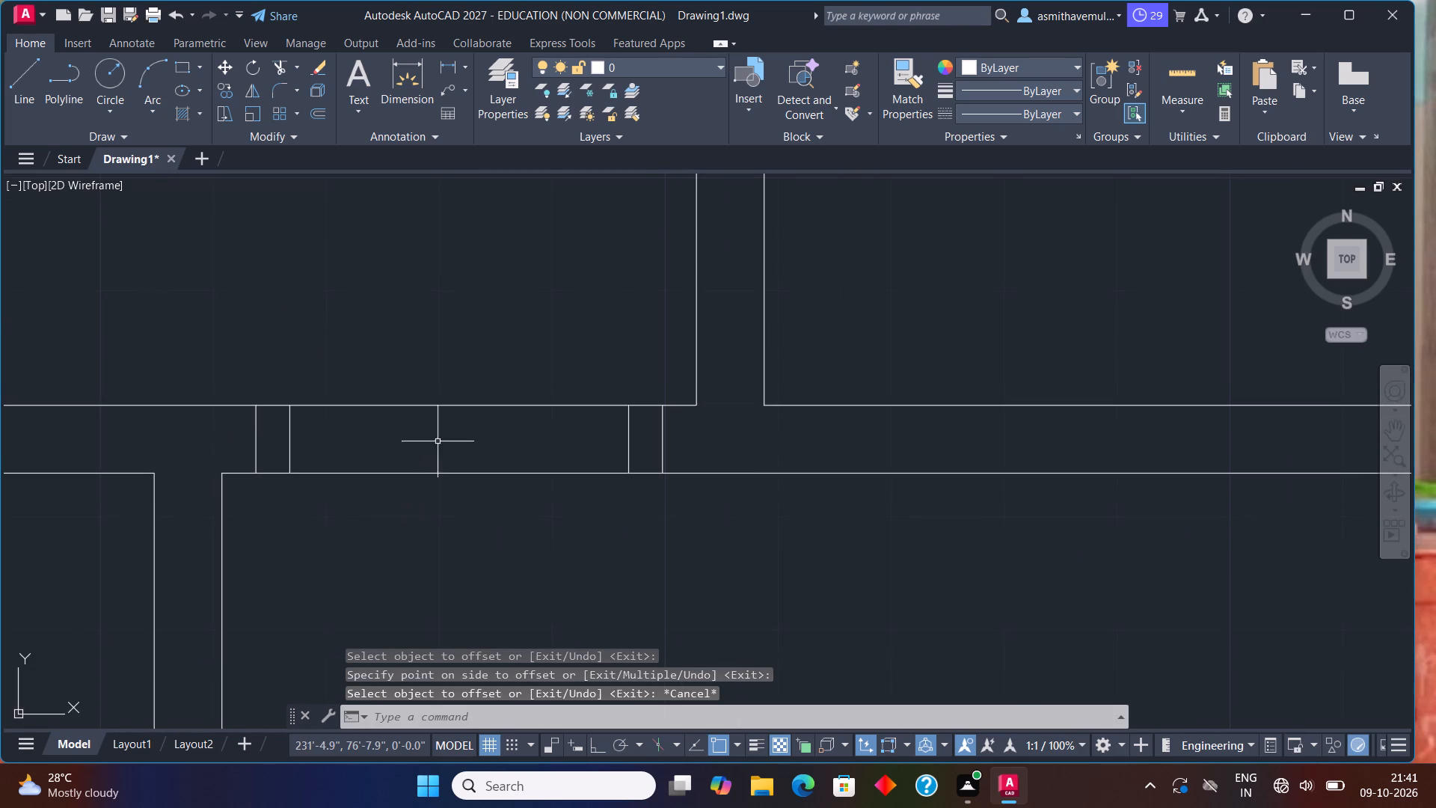
{"action": "scroll", "coordinate": [444, 425], "scroll_direction": "down", "scroll_amount": 1}
{"action": "type", "text": "TRIM"}
{"action": "key", "text": "Return"}
{"action": "left_click_drag", "start_coordinate": [449, 393], "coordinate": [440, 420]}
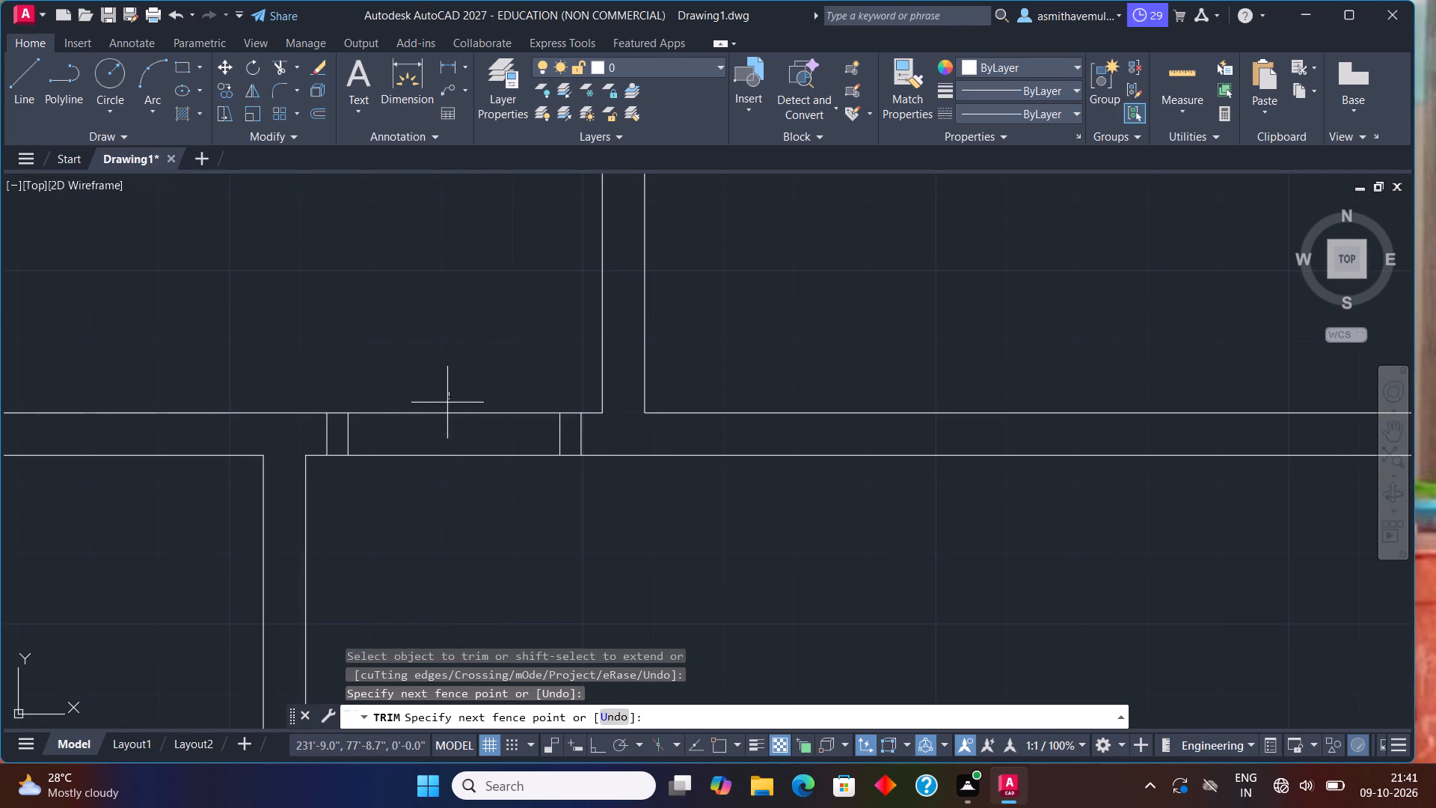
{"action": "left_click_drag", "start_coordinate": [440, 420], "coordinate": [438, 481]}
{"action": "key", "text": "Escape"}
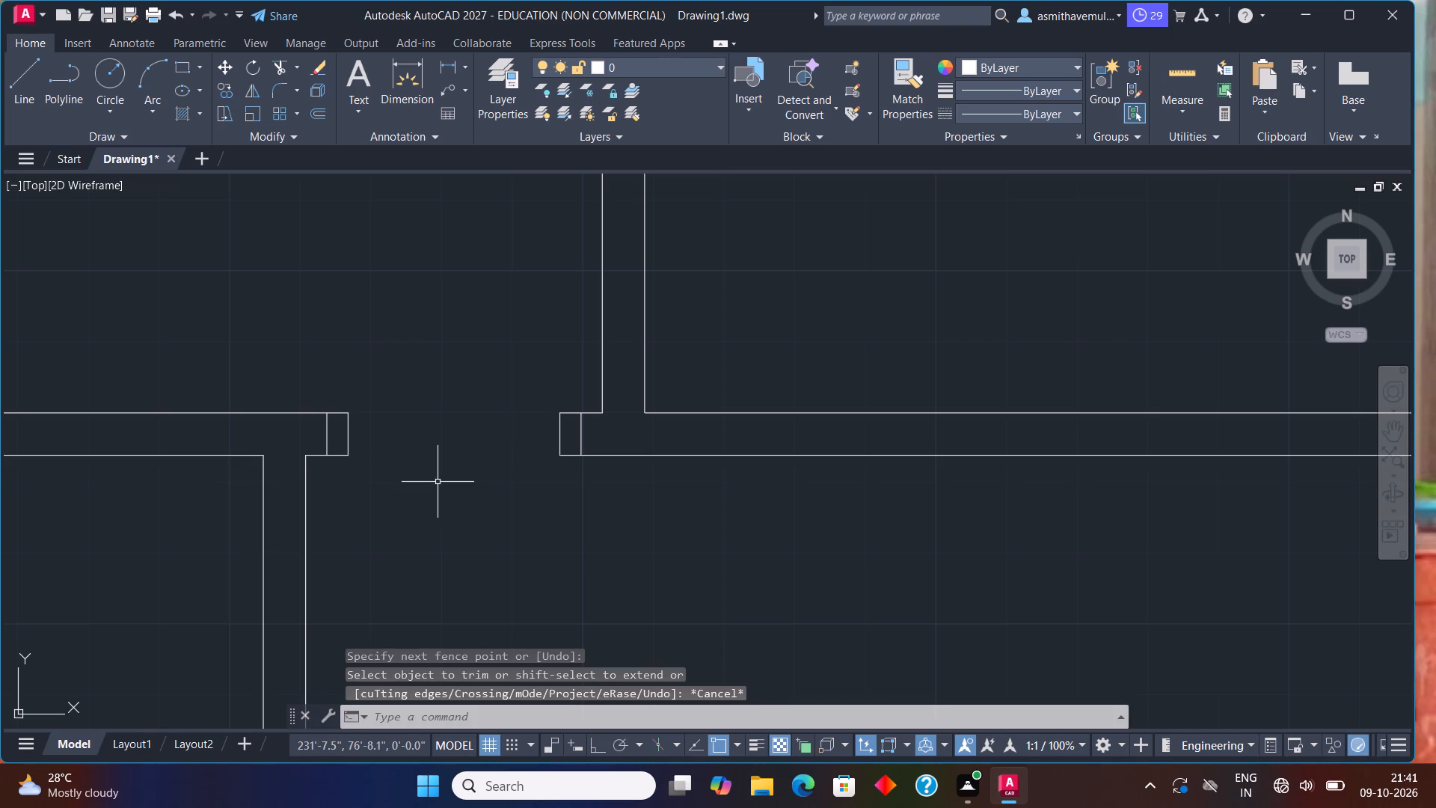
Draw a 3" by 3' rectangular door leaf running north and west from the north corner of the doorway's east jamb.
{"action": "type", "text": "REC"}
{"action": "key", "text": "Return"}
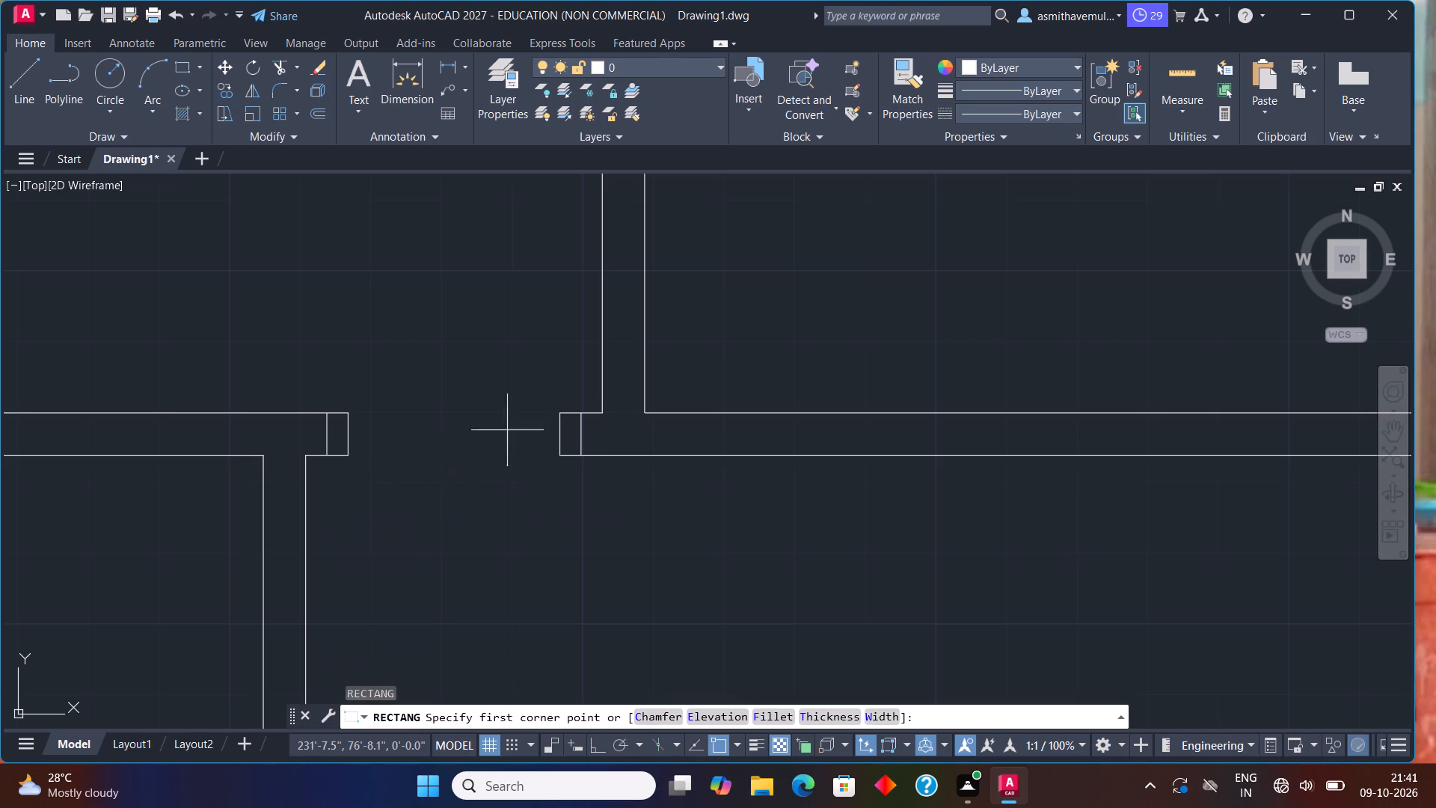
{"action": "scroll", "coordinate": [518, 423], "scroll_direction": "down", "scroll_amount": 1}
{"action": "middle_click_drag", "start_coordinate": [518, 422], "coordinate": [448, 557]}
{"action": "scroll", "coordinate": [447, 557], "scroll_direction": "up", "scroll_amount": 1}
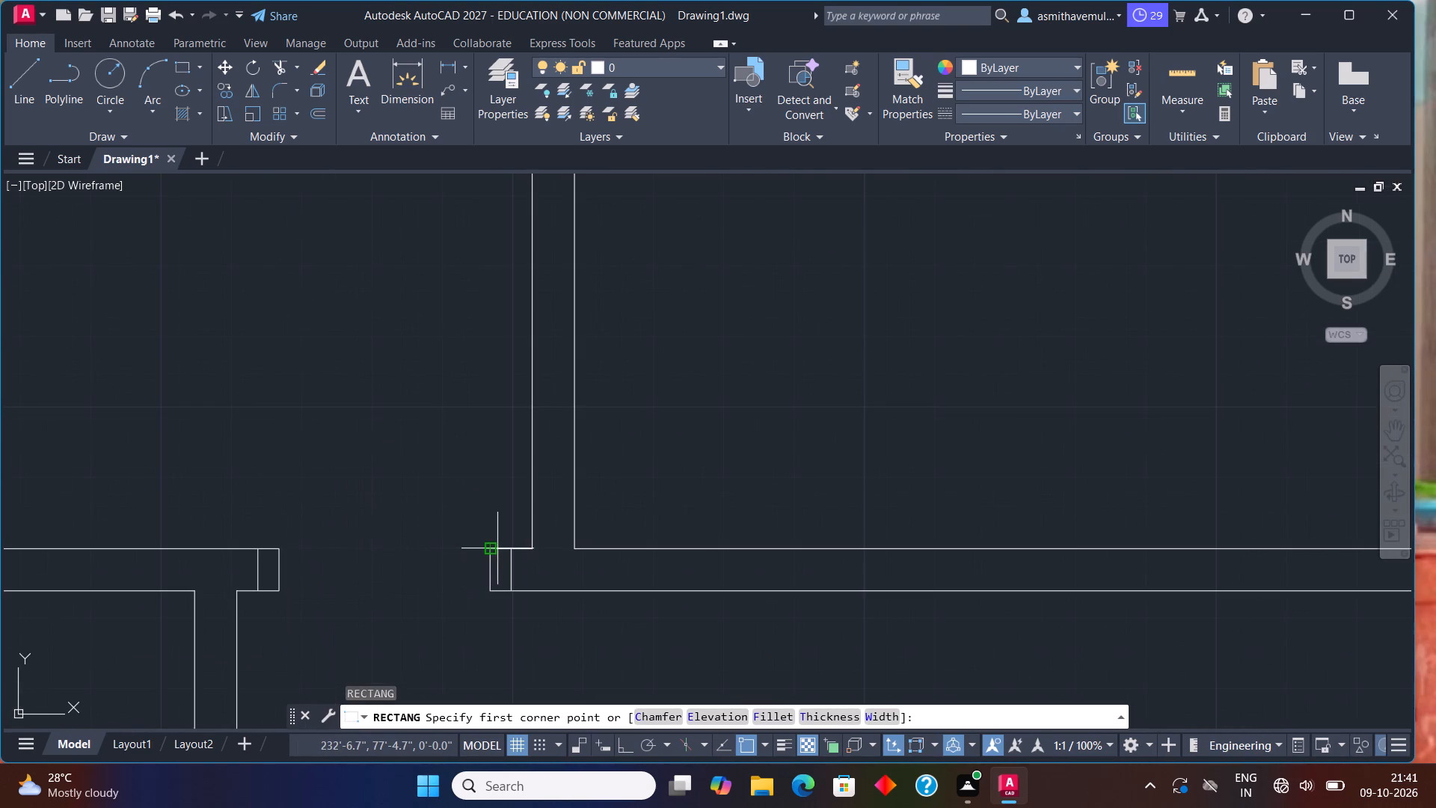
{"action": "left_click", "coordinate": [486, 550]}
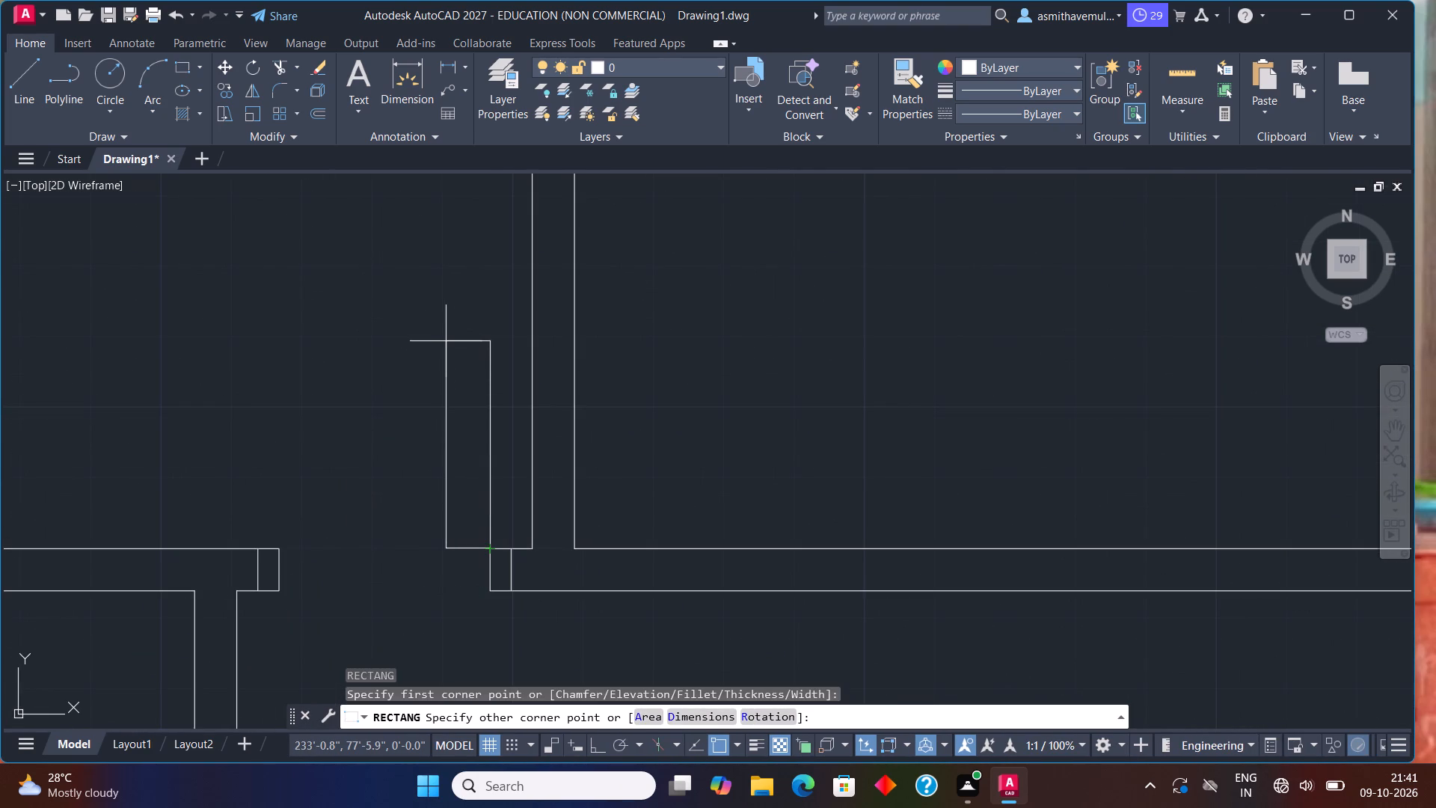
{"action": "key", "text": "d"}
{"action": "key", "text": "Return"}
{"action": "key", "text": "3"}
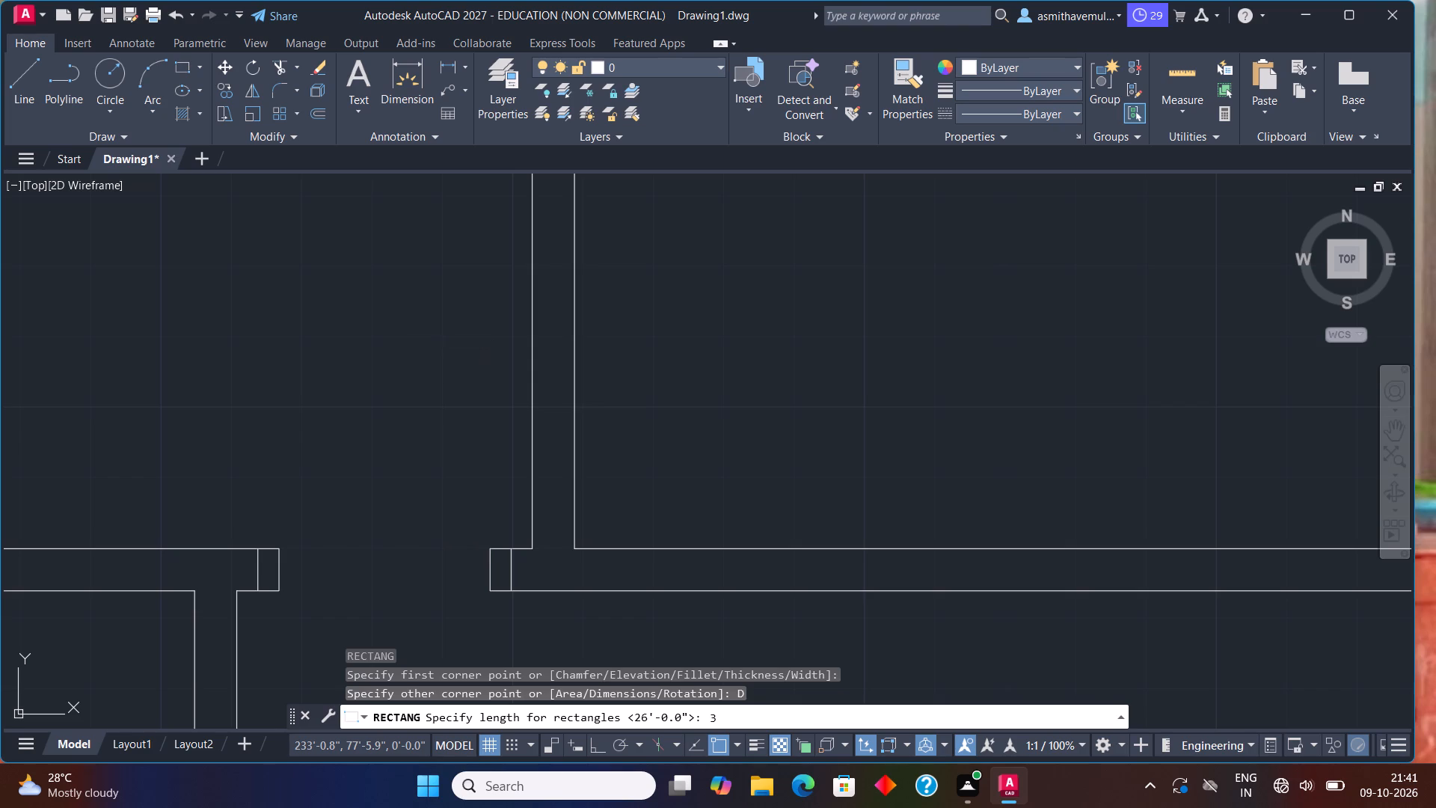
{"action": "key", "text": "shift+quotedbl"}
{"action": "key", "text": "Return"}
{"action": "type", "text": "3'"}
{"action": "key", "text": "Return"}
{"action": "left_click", "coordinate": [444, 339]}
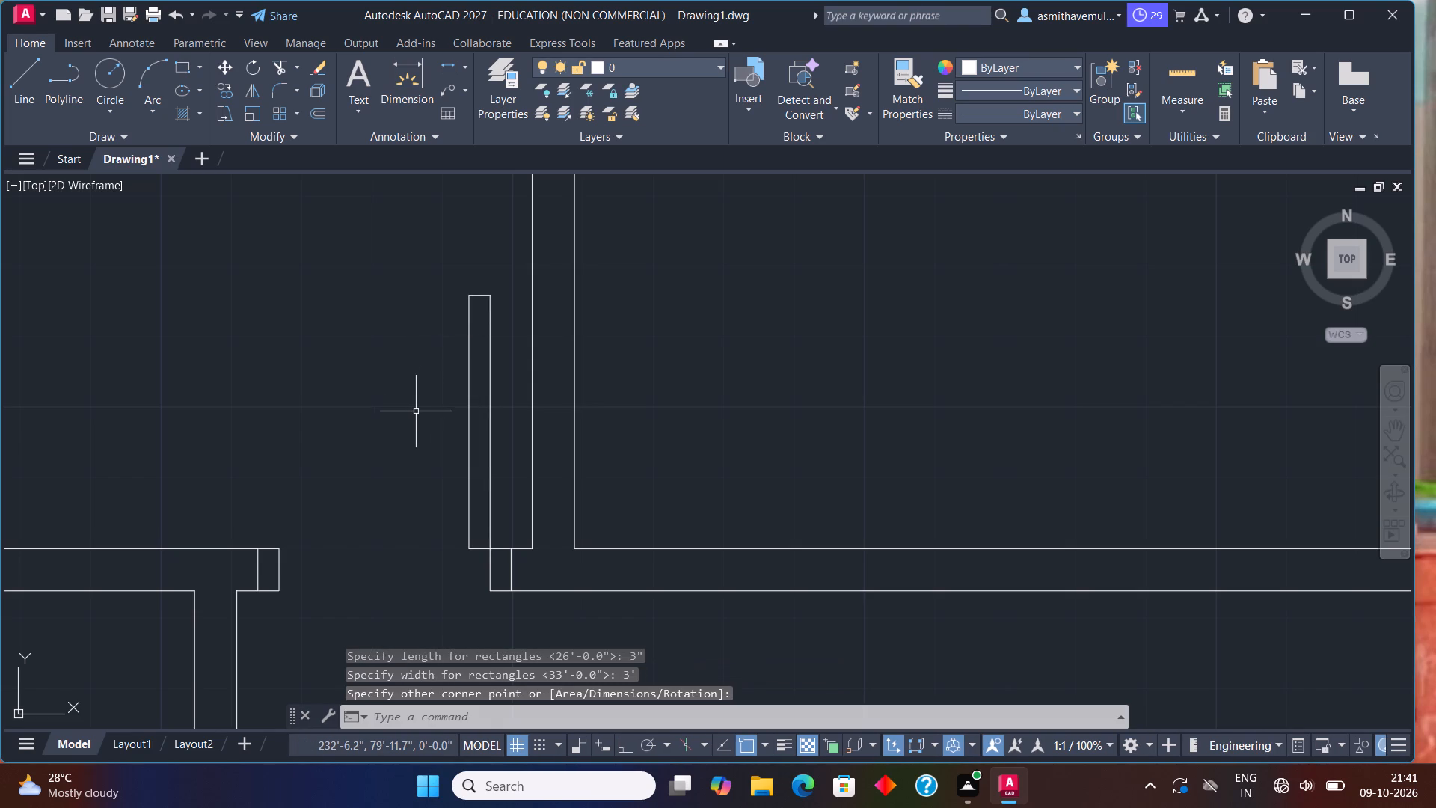
Draw a three-point door swing arc through the leaf's north-east and north-west corners to the north corner of the west jamb.
{"action": "type", "text": "ARC"}
{"action": "key", "text": "Return"}
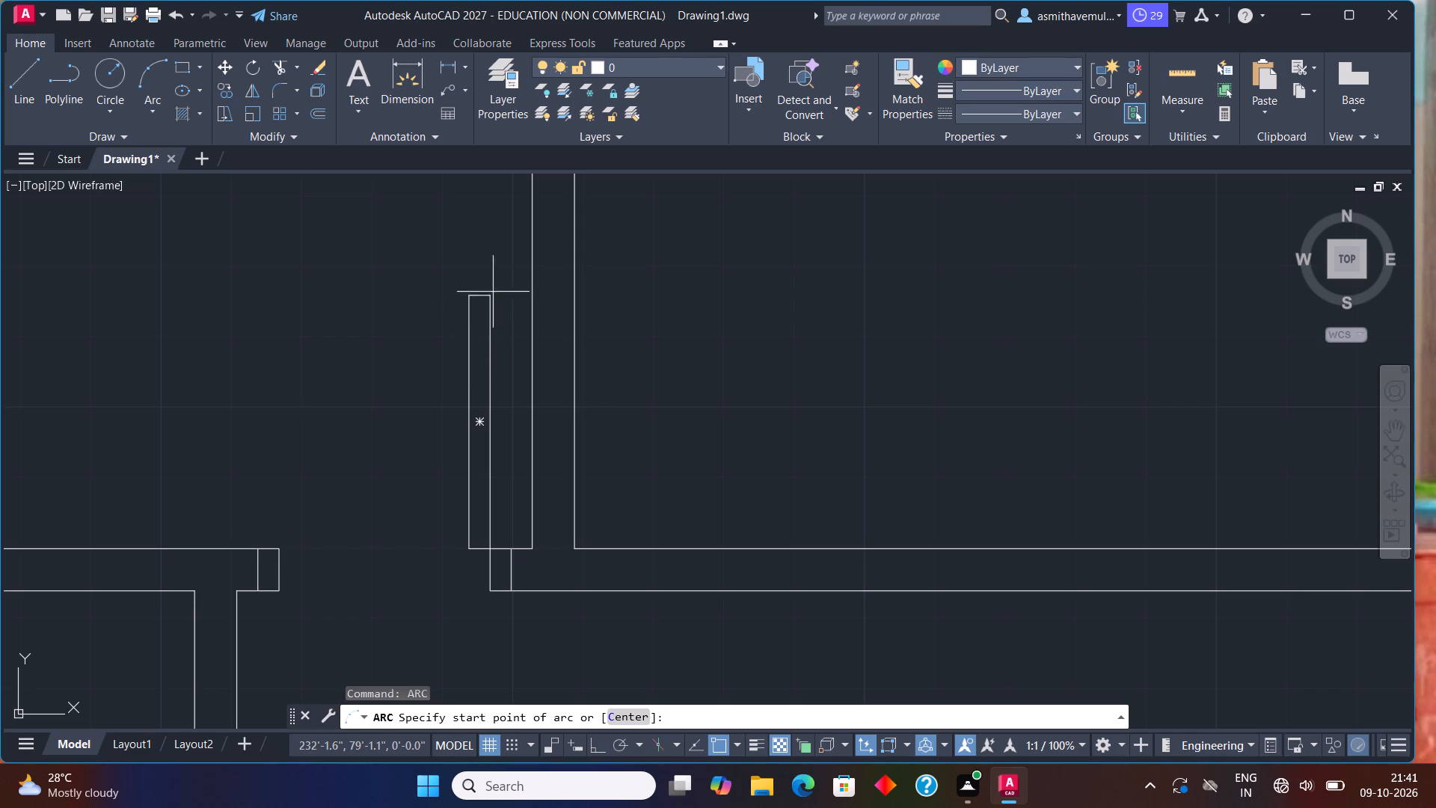
{"action": "left_click", "coordinate": [489, 300]}
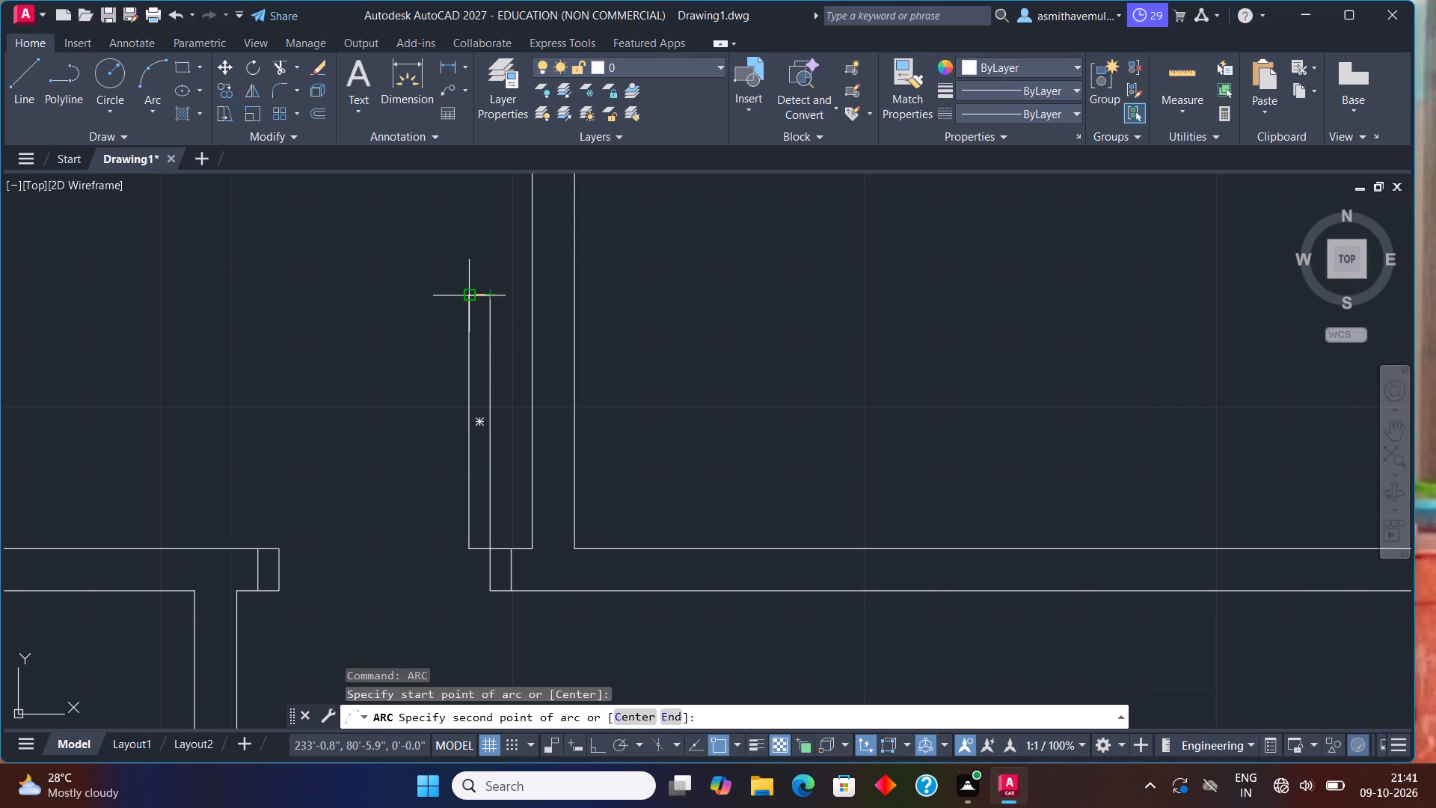
{"action": "left_click", "coordinate": [467, 299]}
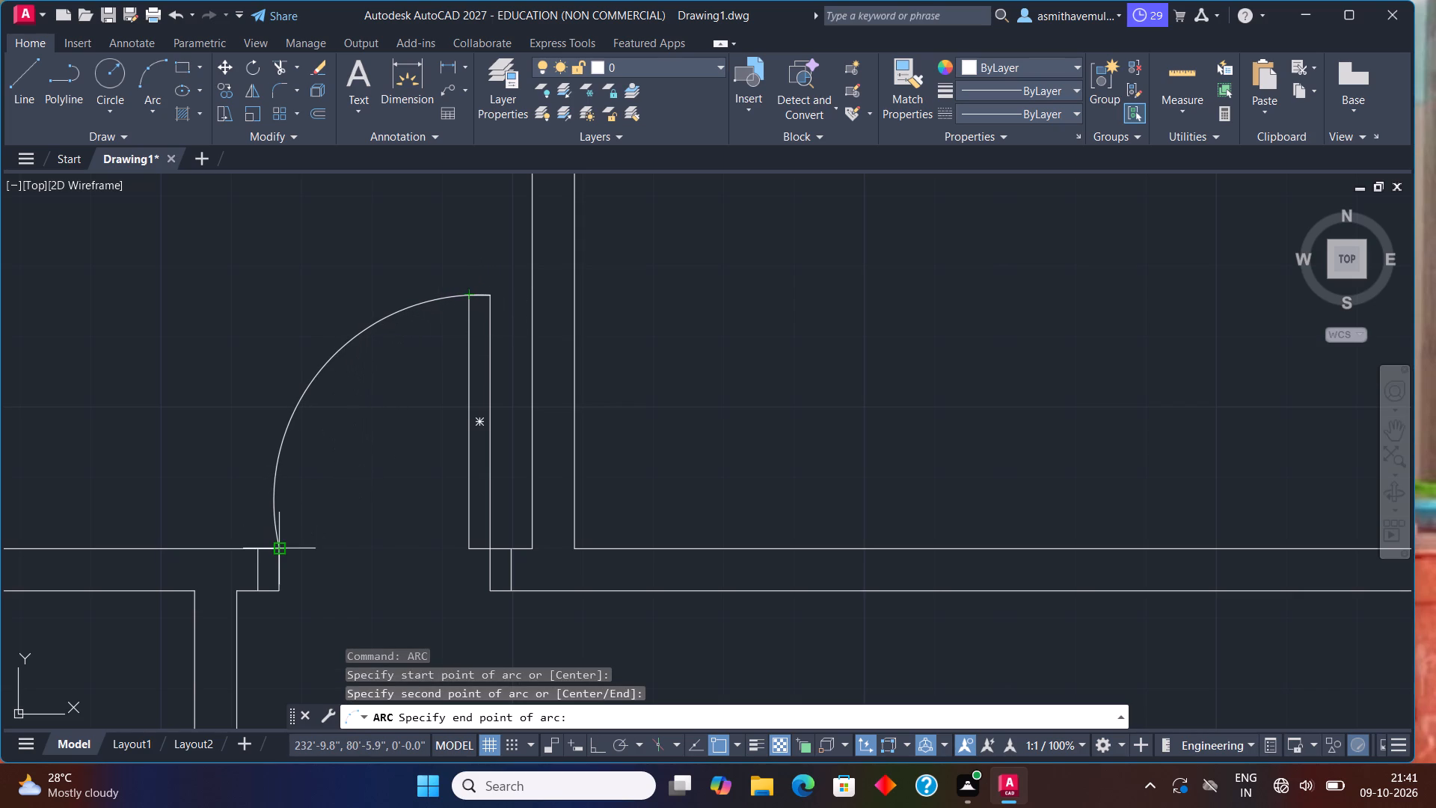
{"action": "left_click", "coordinate": [282, 552]}
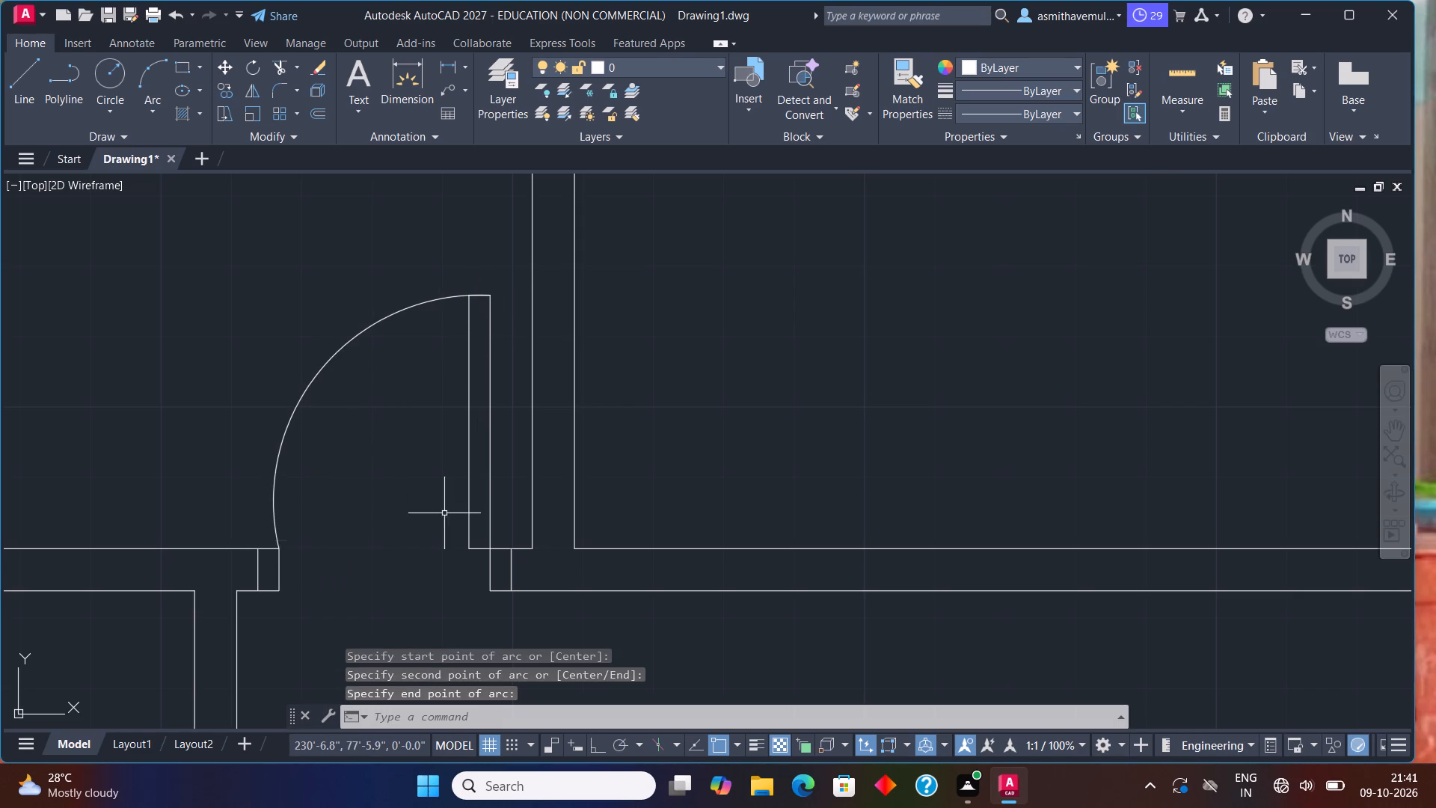
With Ortho on, draw a line straight across the partition south of the north-east room, starting 3" east of its inner south-west corner.
{"action": "scroll", "coordinate": [449, 512], "scroll_direction": "down", "scroll_amount": 1}
{"action": "scroll", "coordinate": [582, 532], "scroll_direction": "down", "scroll_amount": 1}
{"action": "middle_click_drag", "start_coordinate": [584, 523], "coordinate": [524, 412]}
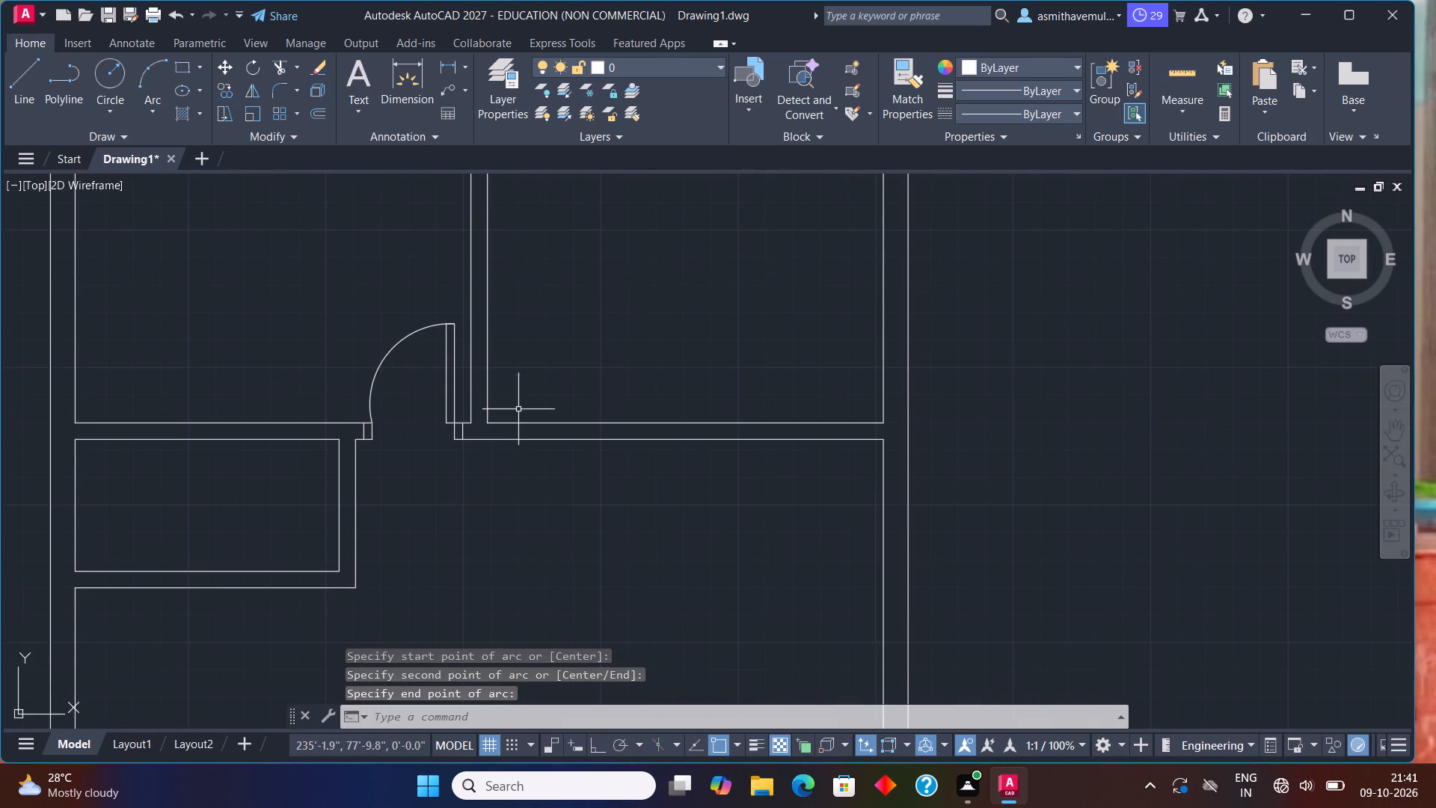
{"action": "scroll", "coordinate": [514, 427], "scroll_direction": "up", "scroll_amount": 1}
{"action": "key", "text": "l"}
{"action": "key", "text": "Return"}
{"action": "type", "text": "FROM"}
{"action": "key", "text": "Return"}
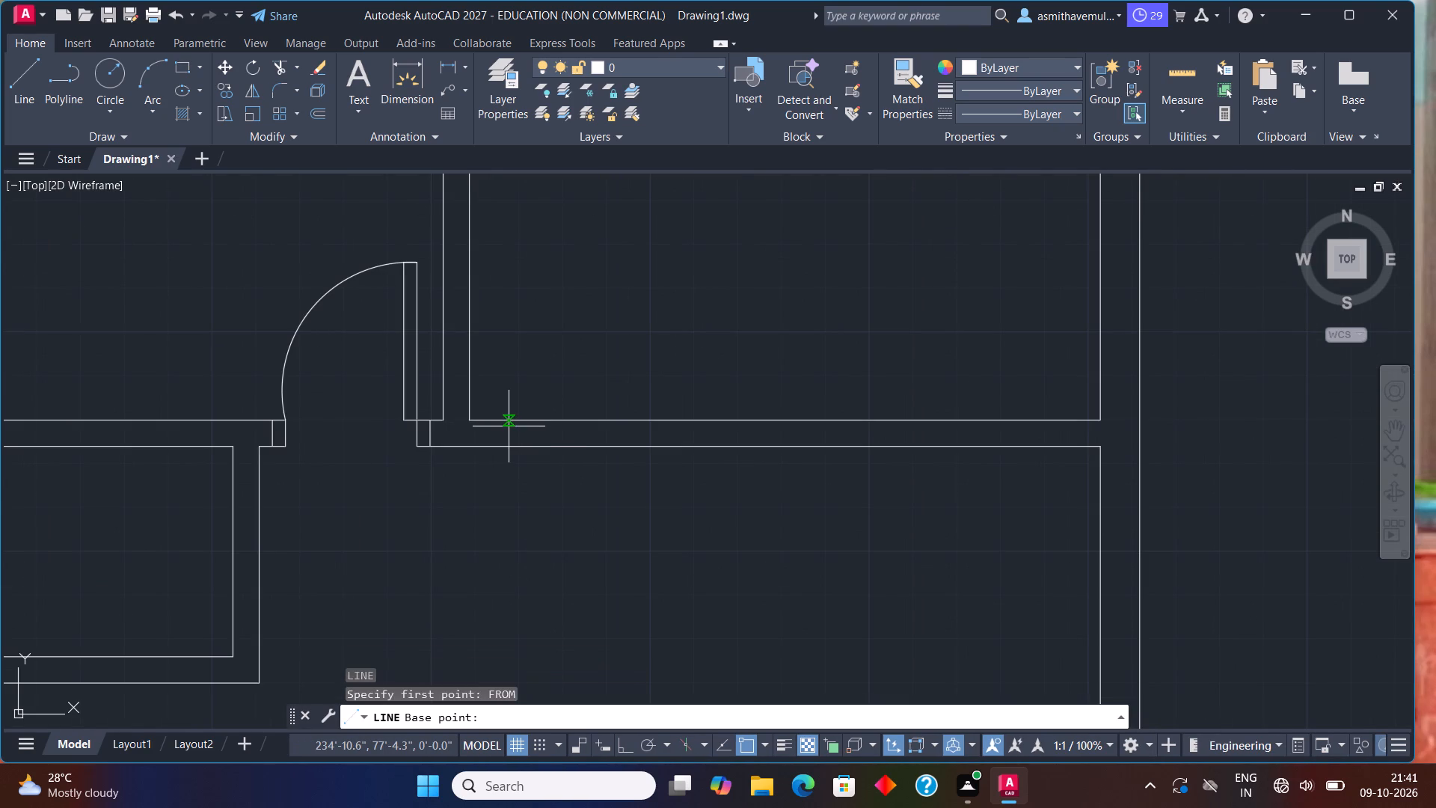
{"action": "left_click", "coordinate": [475, 419]}
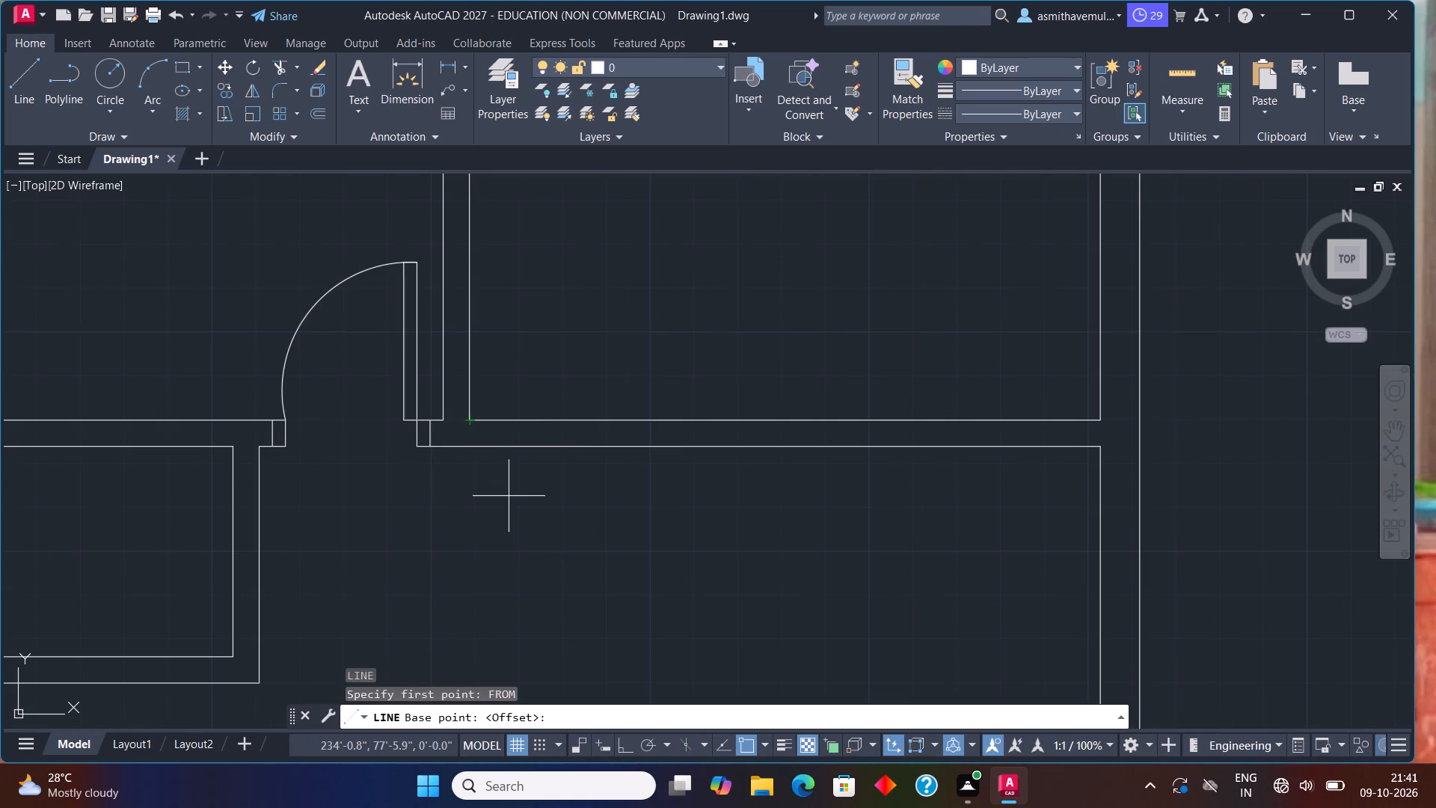
{"action": "type", "text": "@3"}
{"action": "type", "text": "\",0"}
{"action": "key", "text": "Return"}
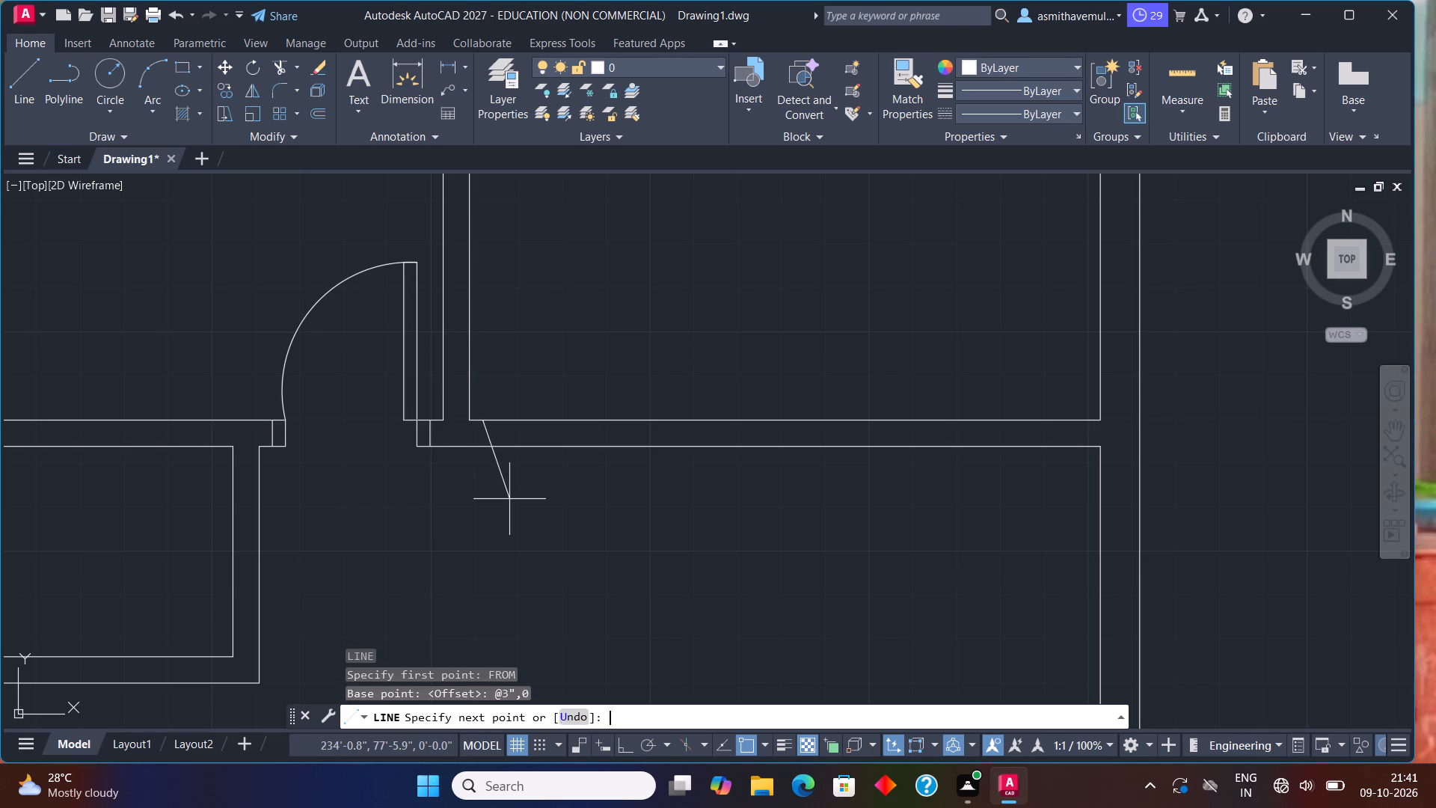
{"action": "key", "text": "F8"}
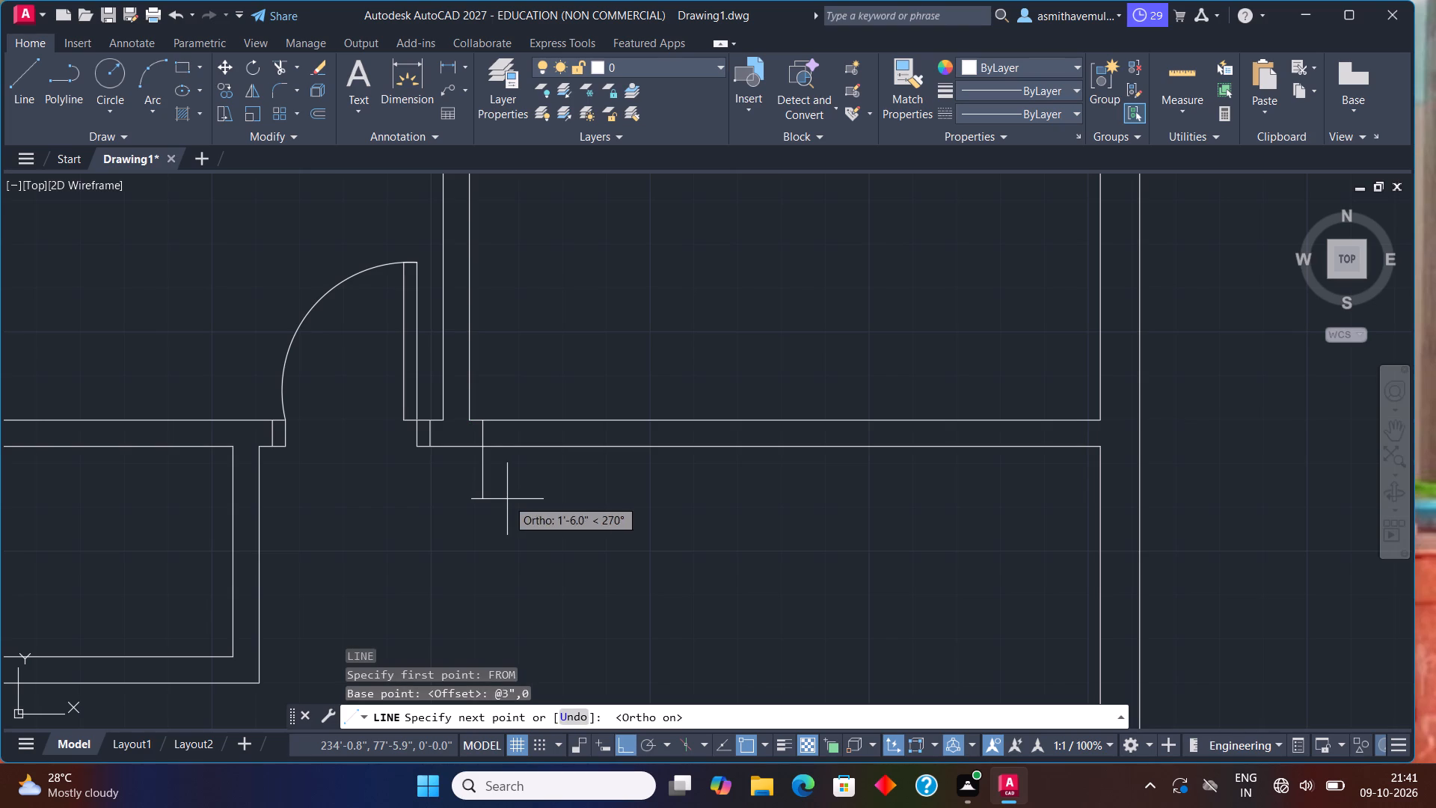
{"action": "scroll", "coordinate": [491, 443], "scroll_direction": "up", "scroll_amount": 2}
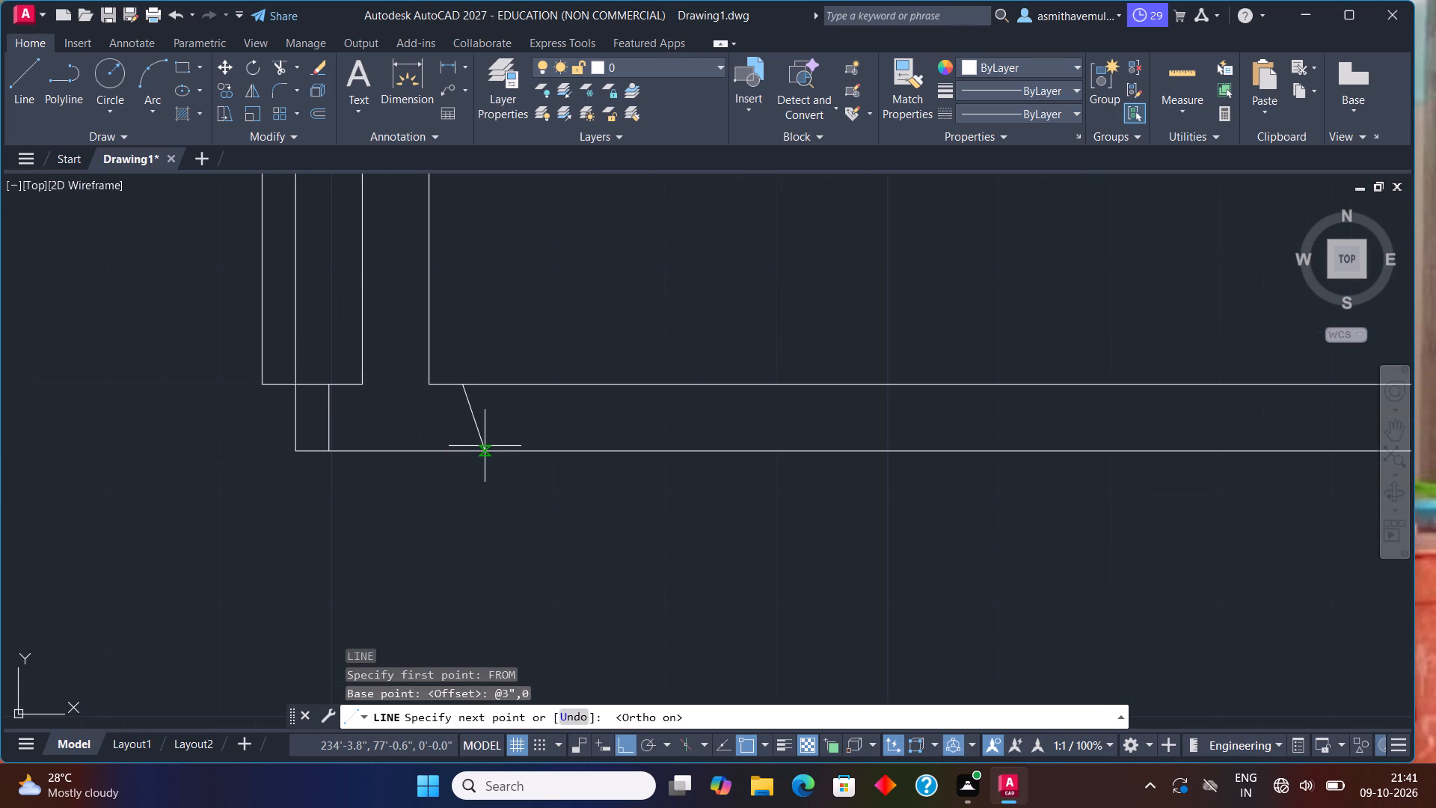
{"action": "left_click", "coordinate": [462, 452]}
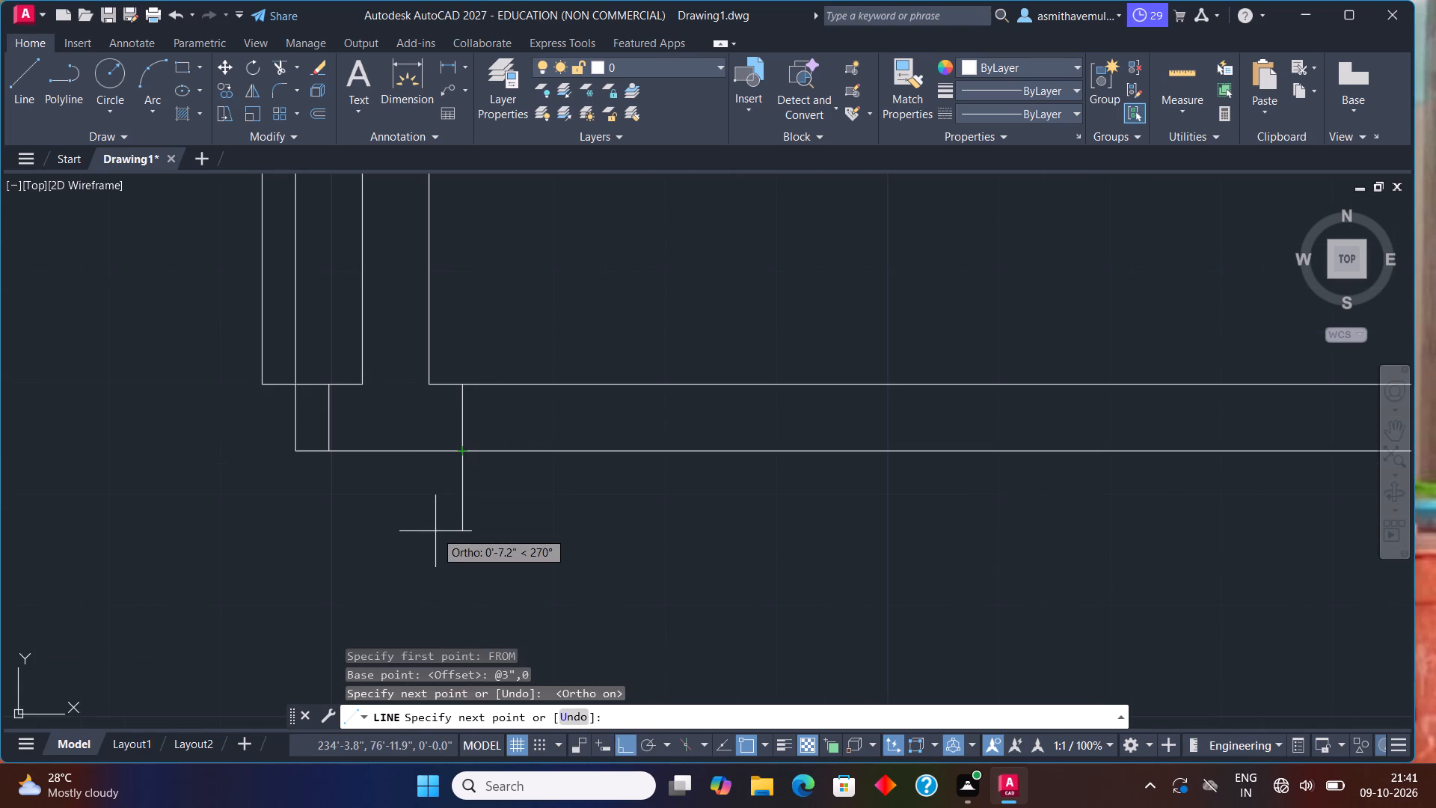
{"action": "key", "text": "Escape"}
Offset the new short line across the partition 3" to the east.
{"action": "key", "text": "o"}
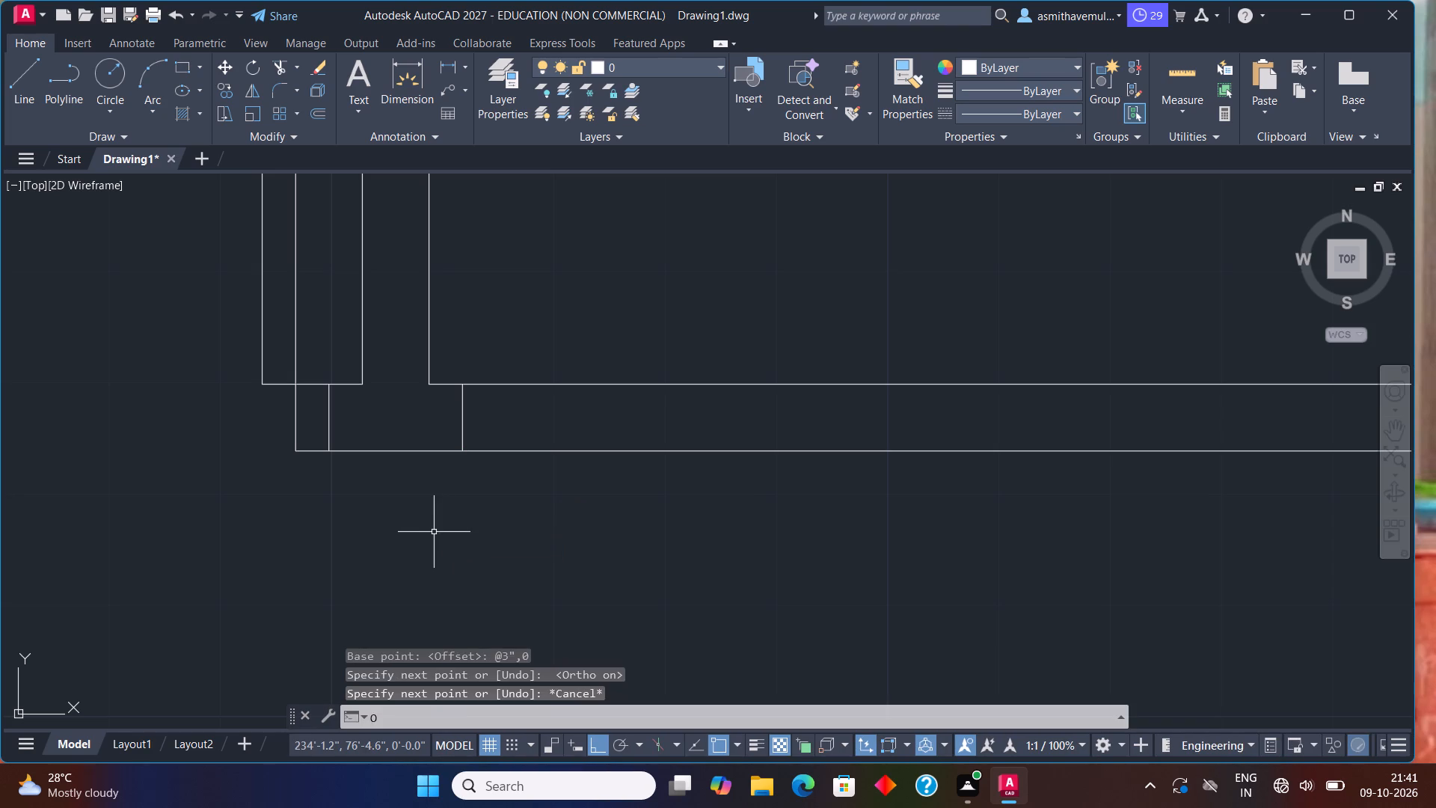
{"action": "key", "text": "Return"}
{"action": "key", "text": "3"}
{"action": "key", "text": "shift+quotedbl"}
{"action": "key", "text": "Return"}
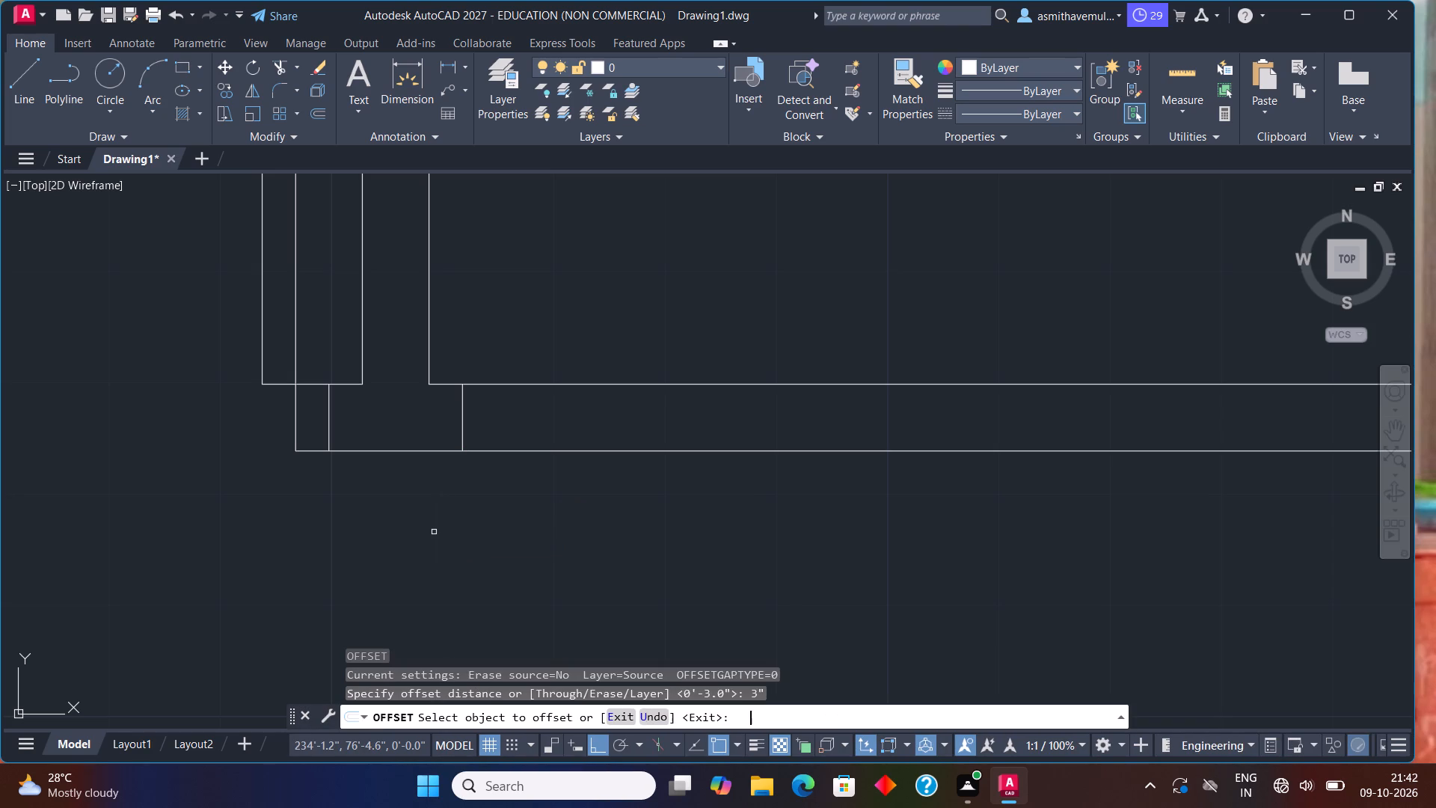
{"action": "left_click", "coordinate": [463, 433]}
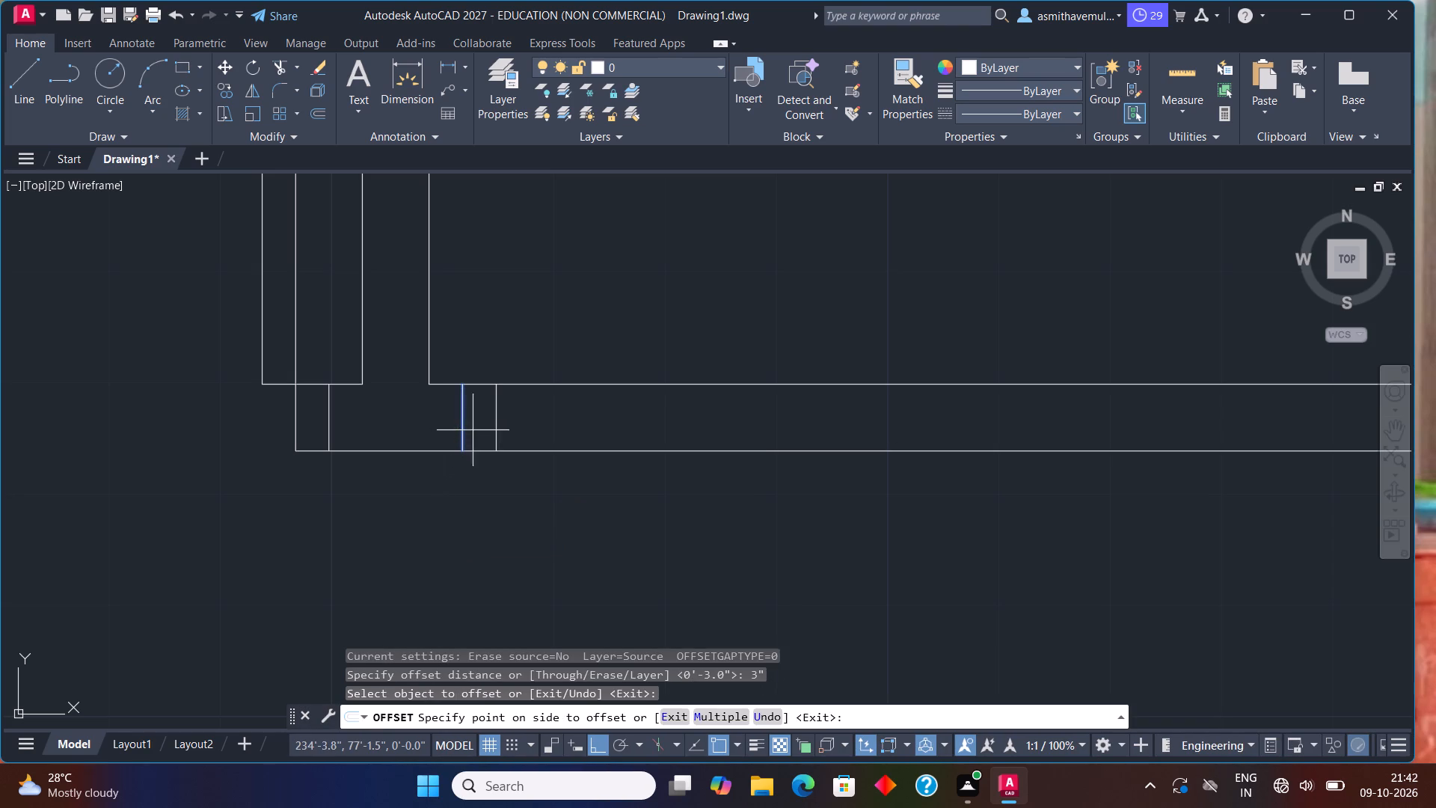
{"action": "left_click", "coordinate": [484, 430]}
{"action": "key", "text": "Escape"}
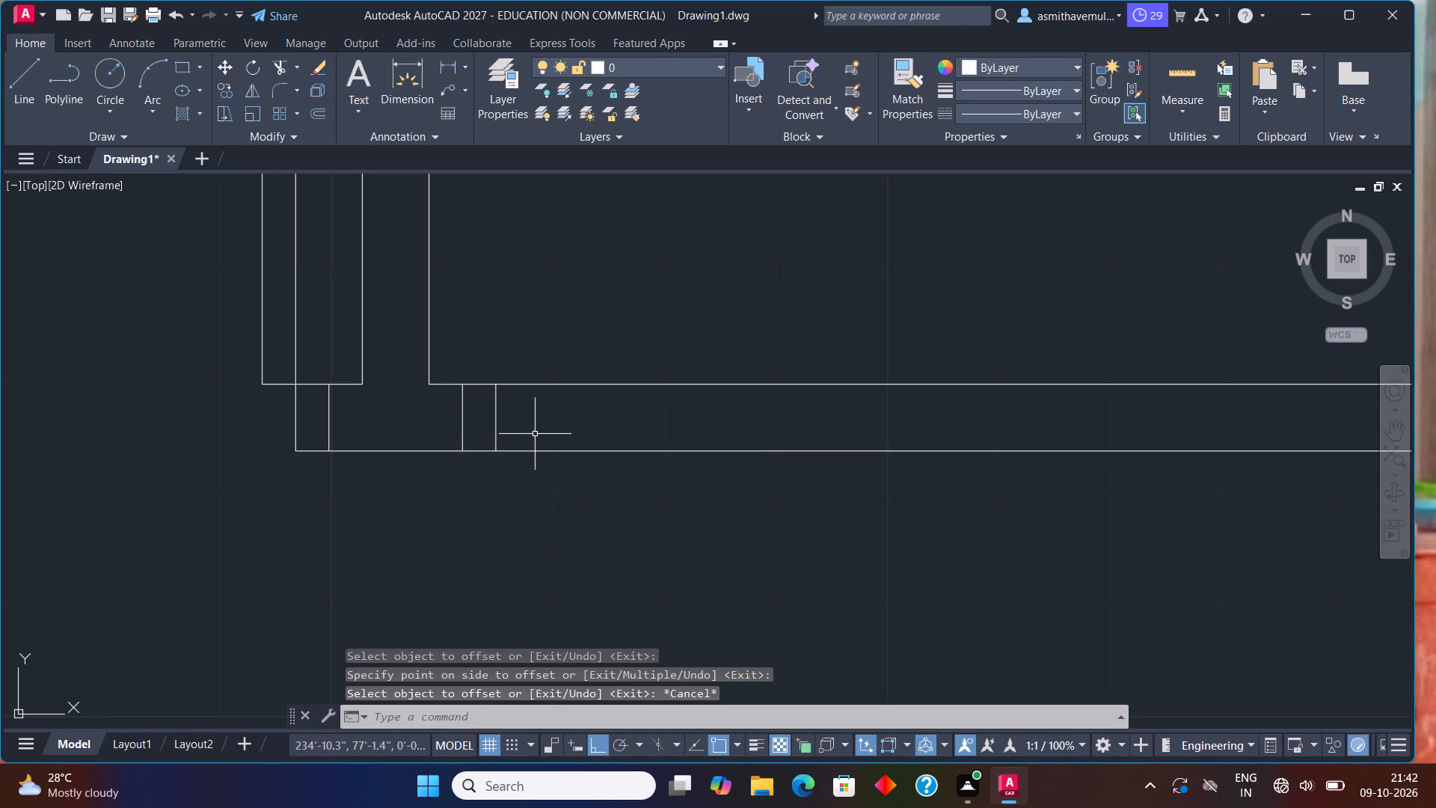
Offset the eastern one of these two short lines 3' to the east.
{"action": "key", "text": "o"}
{"action": "key", "text": "Return"}
{"action": "type", "text": "3'"}
{"action": "key", "text": "Return"}
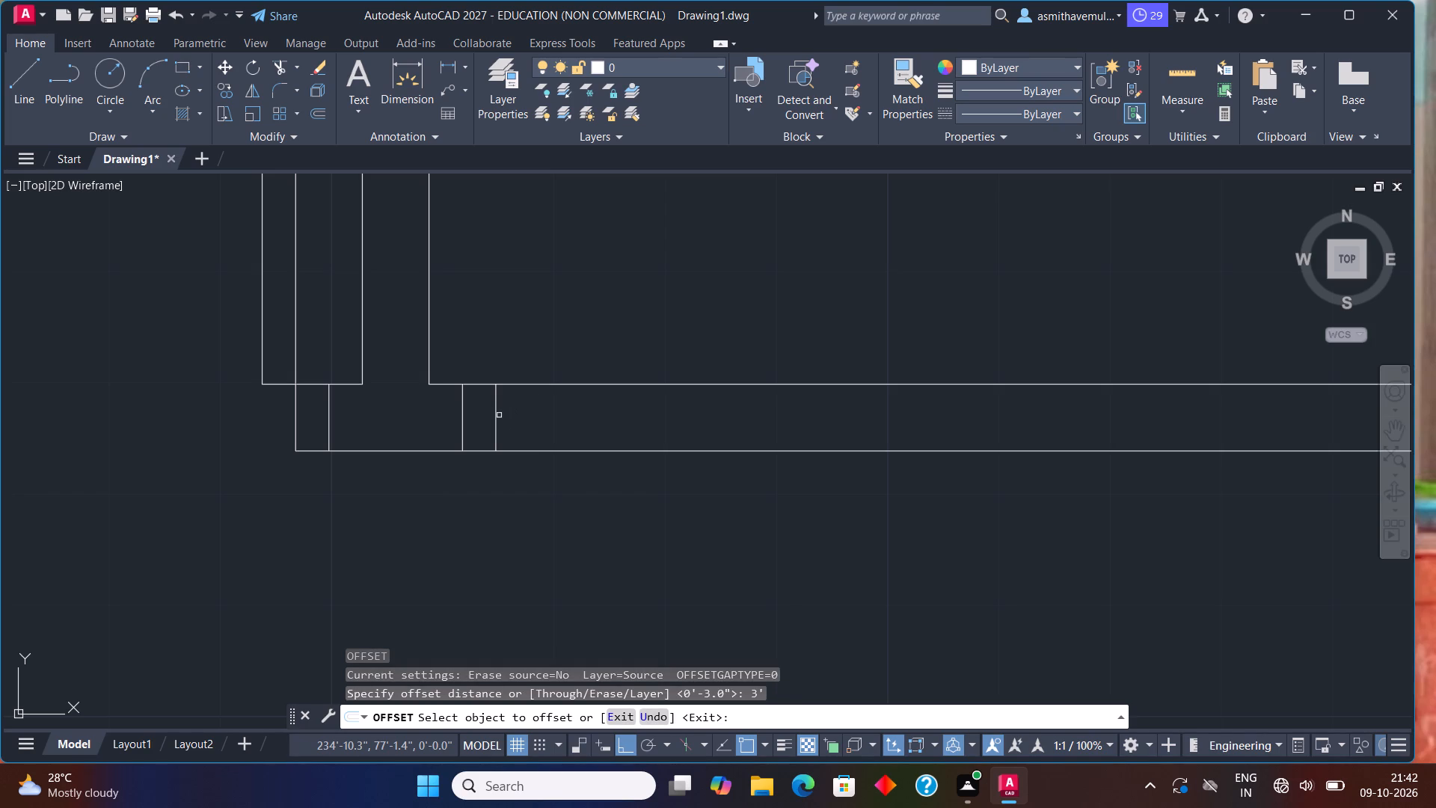
{"action": "left_click", "coordinate": [498, 415]}
{"action": "left_click", "coordinate": [584, 424]}
{"action": "key", "text": "Escape"}
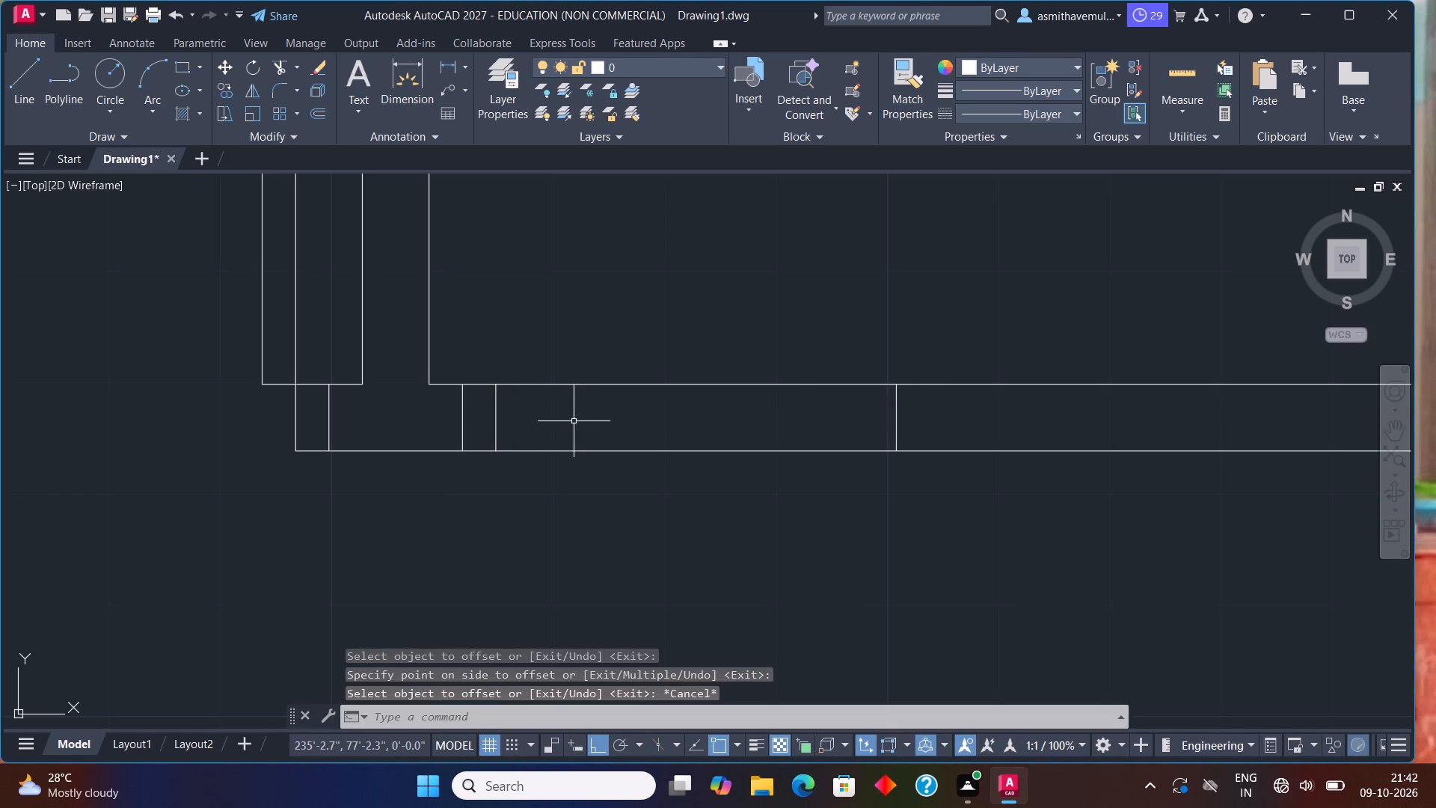
Offset the short line at the east side of the 3' opening 3" to the east.
{"action": "key", "text": "o"}
{"action": "key", "text": "Return"}
{"action": "type", "text": "3\""}
{"action": "key", "text": "Return"}
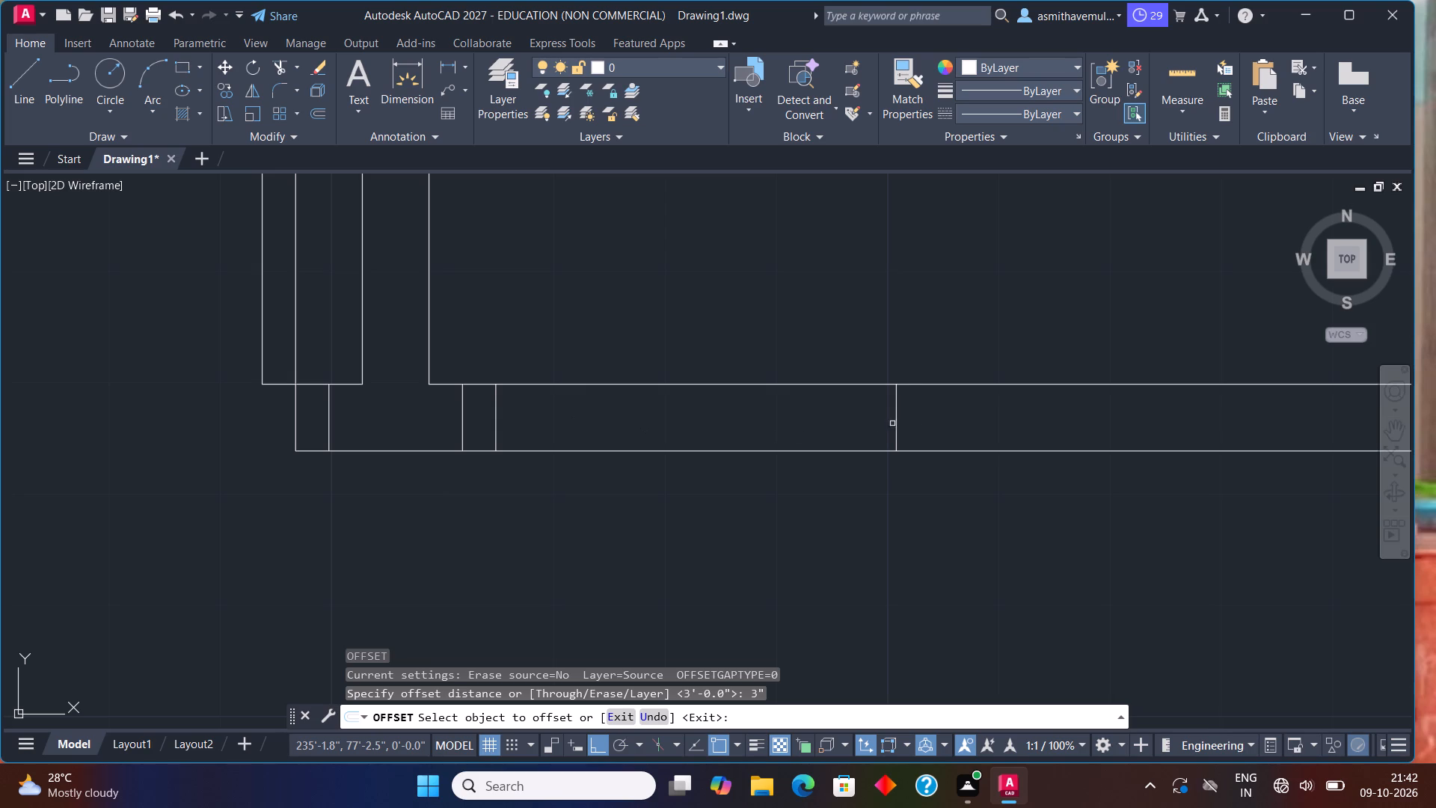
{"action": "left_click", "coordinate": [897, 420]}
{"action": "left_click", "coordinate": [956, 417]}
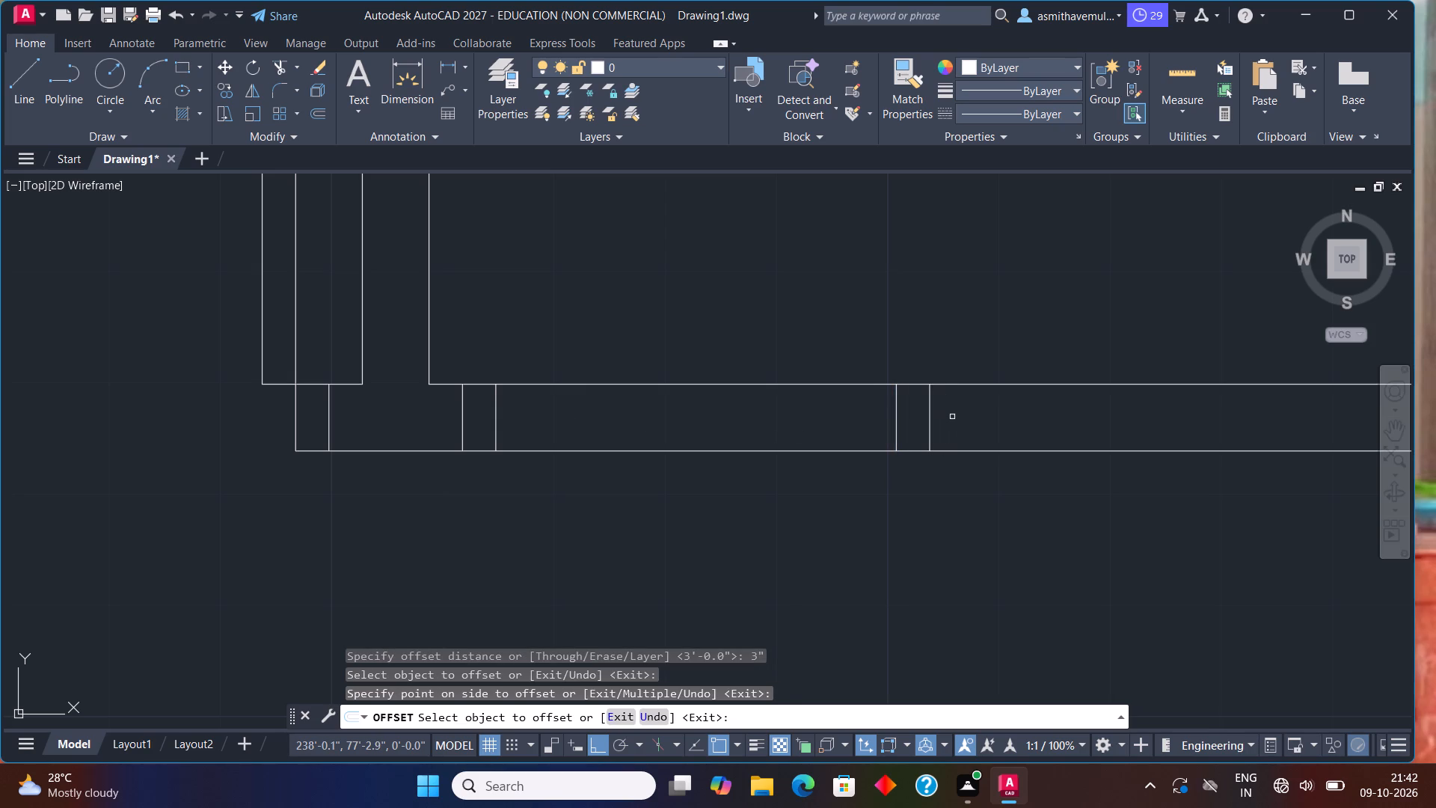
{"action": "key", "text": "Escape"}
Trim both partition lines between the jamb lines south of the north-east room to open the 3' doorway.
{"action": "type", "text": "TRIM"}
{"action": "key", "text": "Return"}
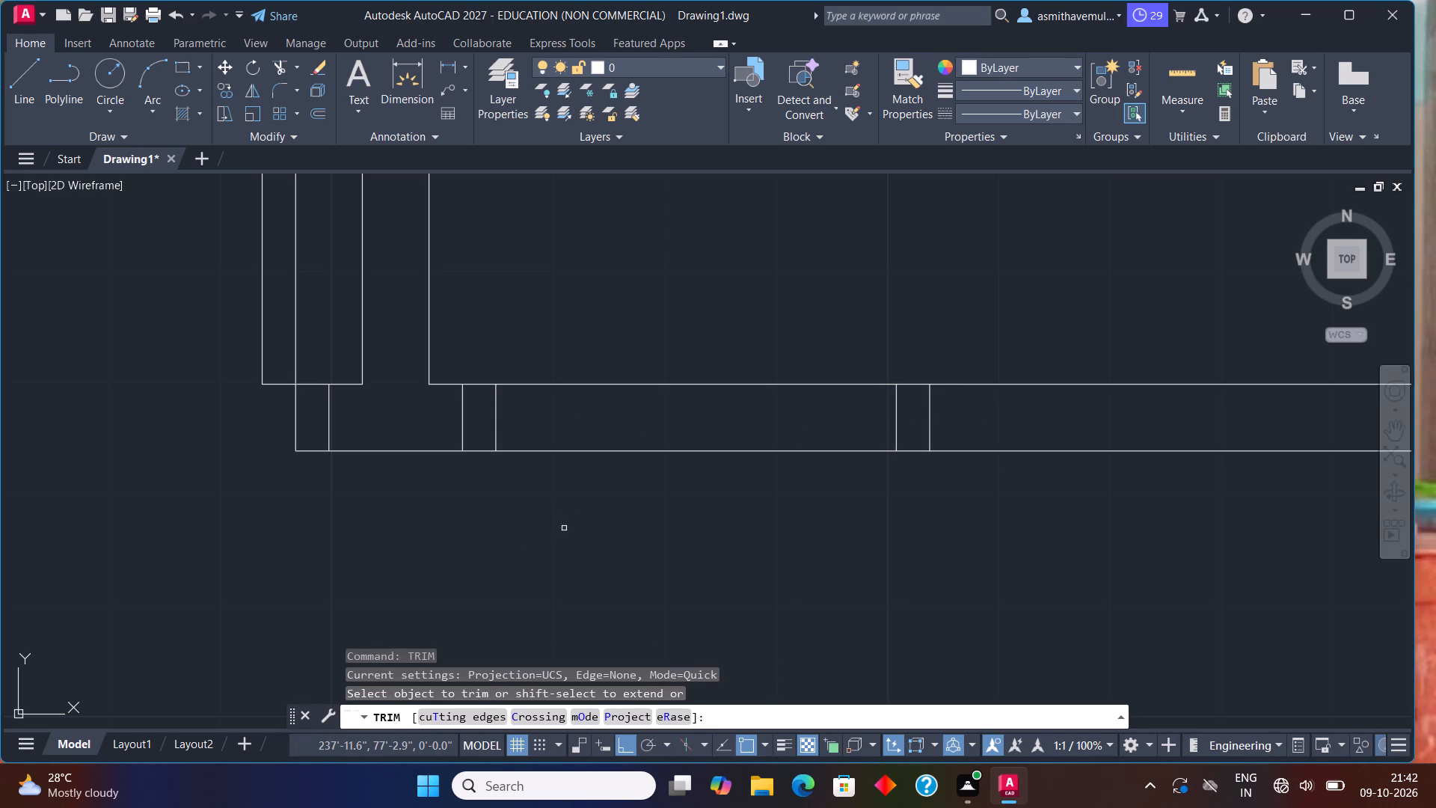
{"action": "left_click_drag", "start_coordinate": [579, 497], "coordinate": [674, 318]}
{"action": "scroll", "coordinate": [679, 309], "scroll_direction": "down", "scroll_amount": 2}
{"action": "middle_click_drag", "start_coordinate": [682, 311], "coordinate": [648, 491]}
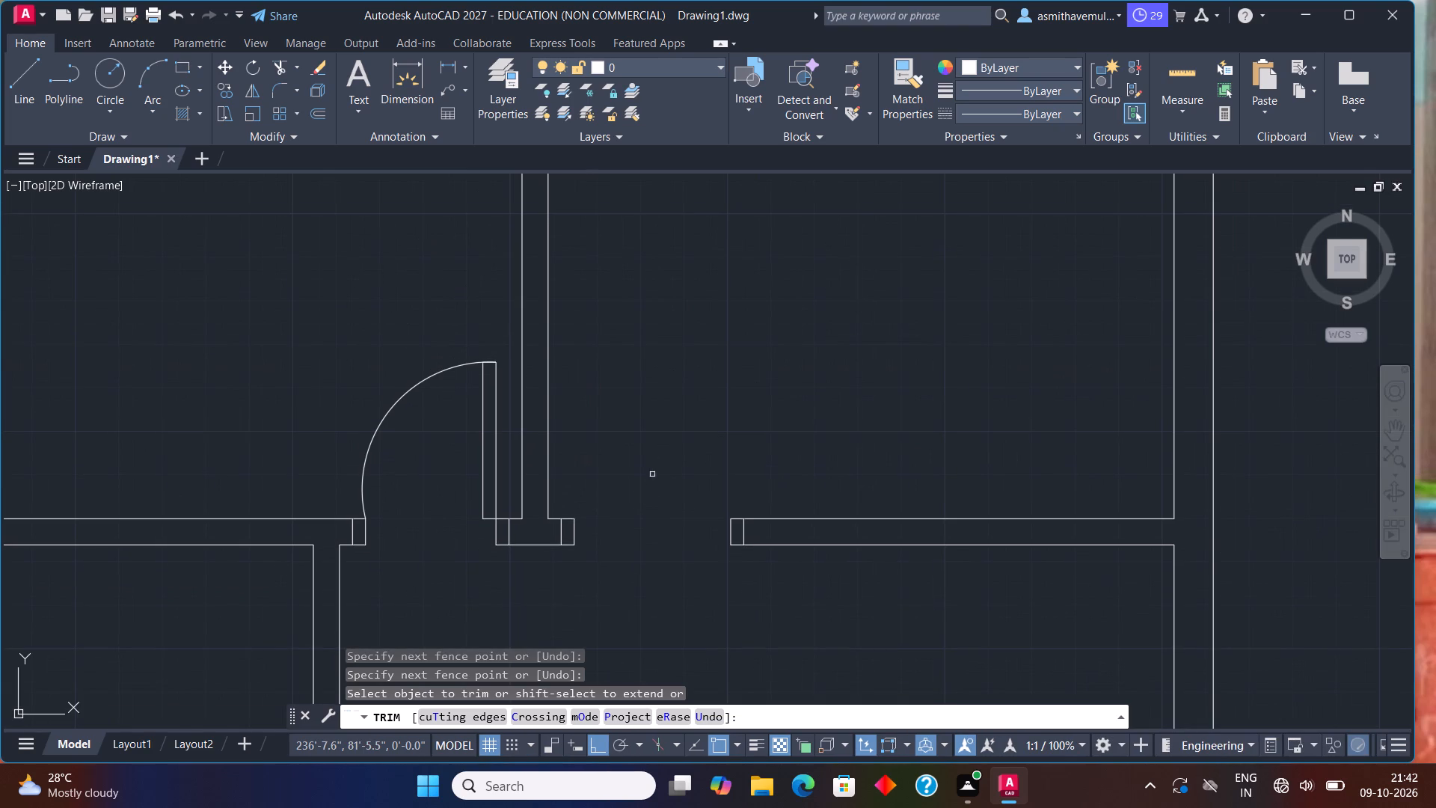
{"action": "key", "text": "Escape"}
Draw a 3" by 3' rectangle as the door leaf, running north from the north-east corner of the new doorway's west jamb.
{"action": "type", "text": "REC"}
{"action": "key", "text": "Return"}
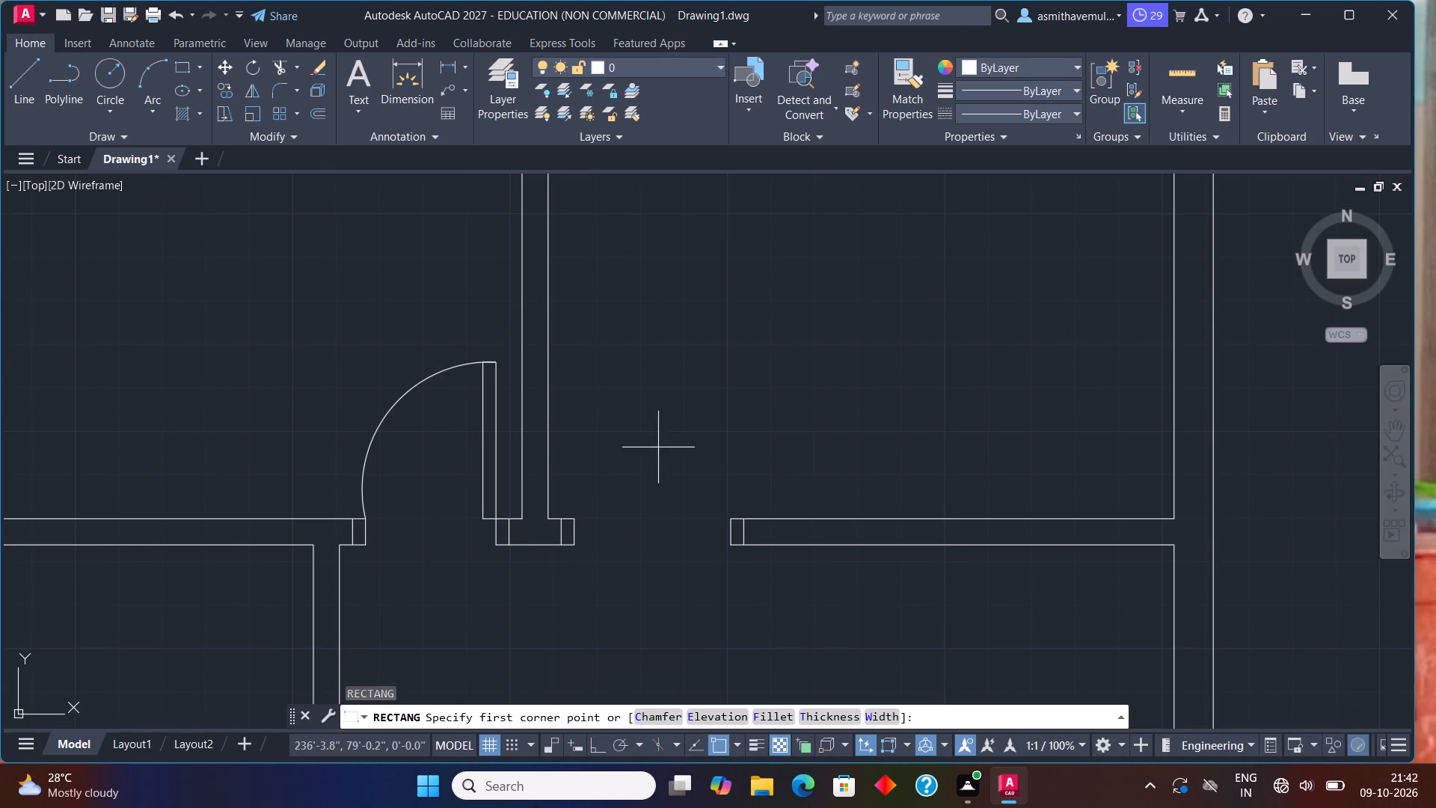
{"action": "scroll", "coordinate": [547, 514], "scroll_direction": "up", "scroll_amount": 1}
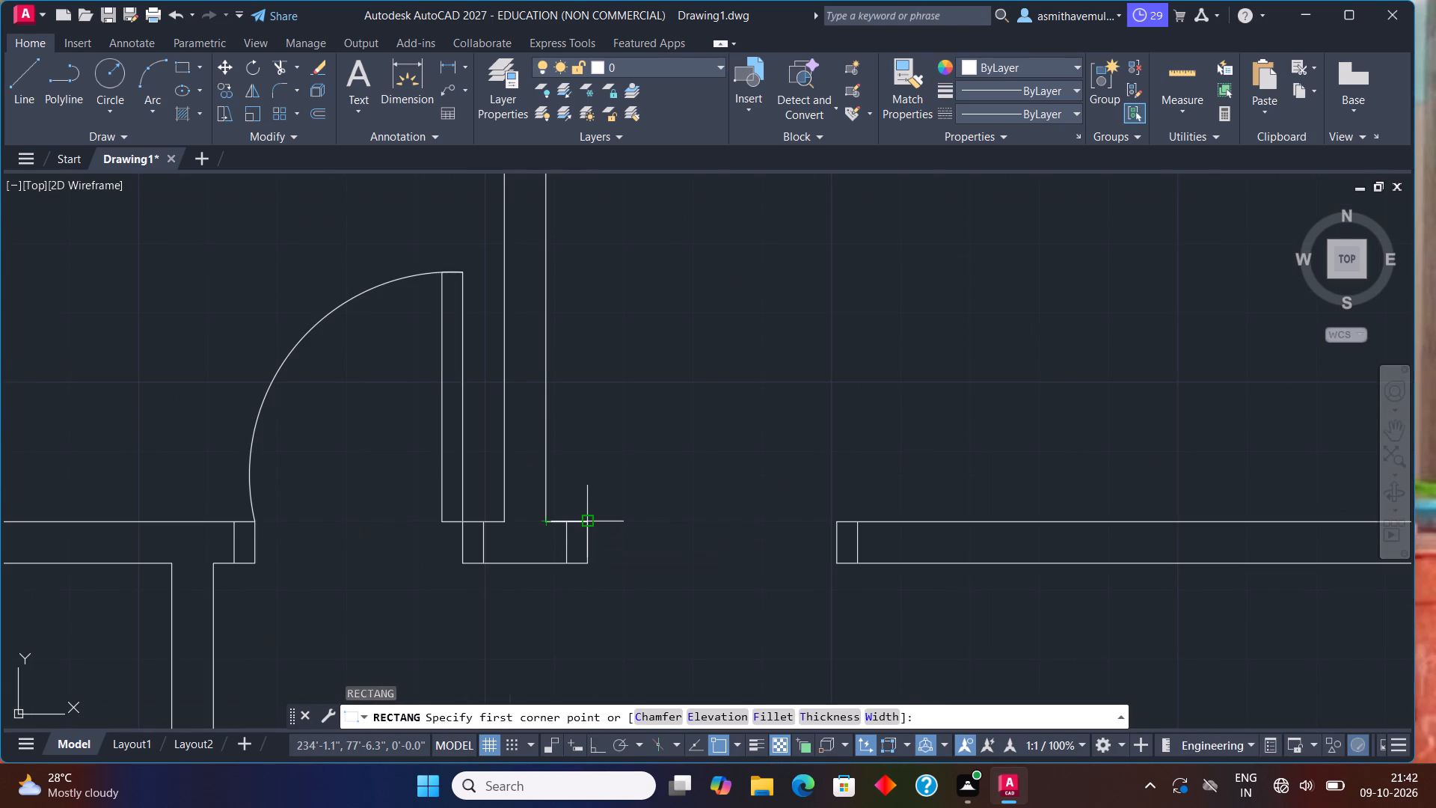
{"action": "left_click", "coordinate": [584, 524]}
{"action": "key", "text": "d"}
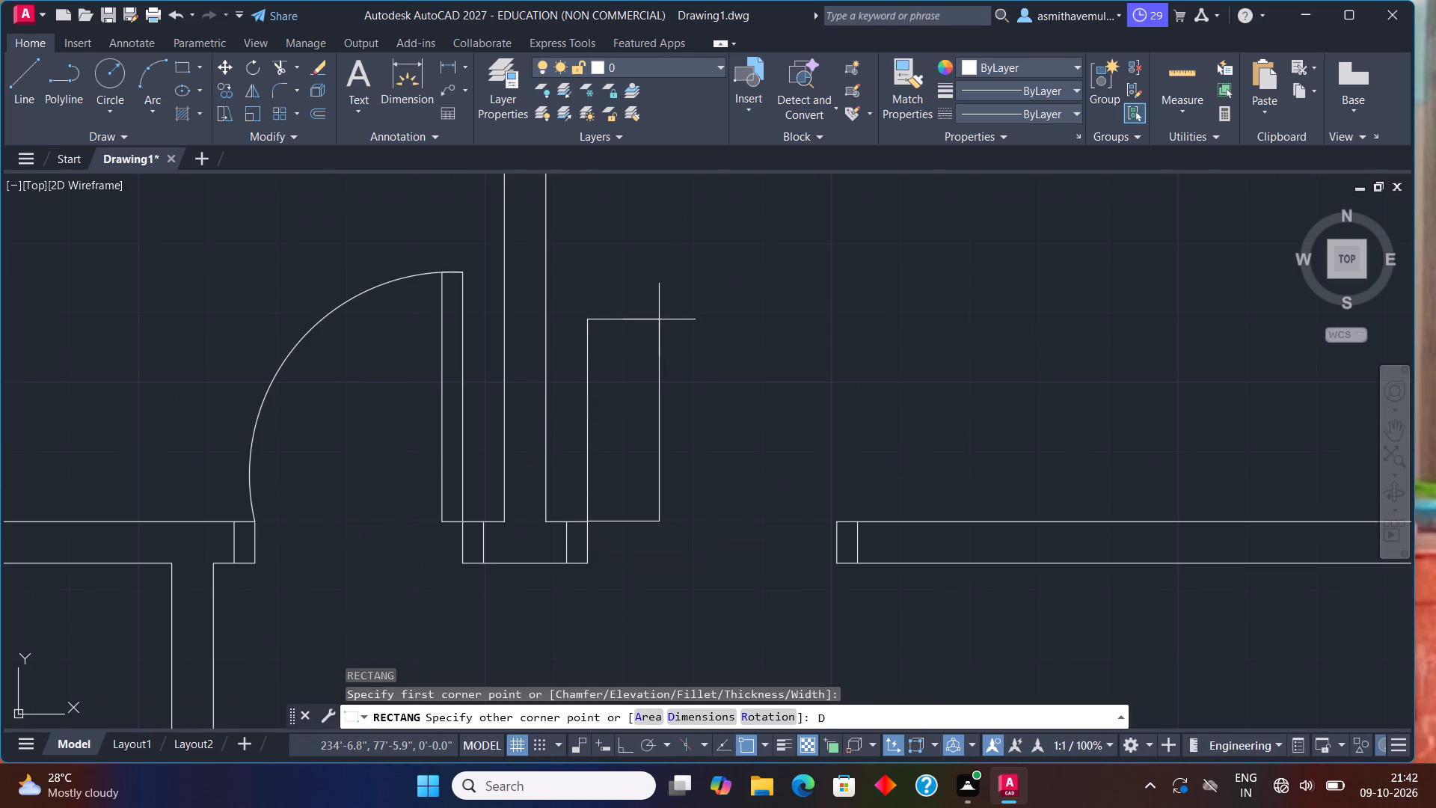
{"action": "key", "text": "Return"}
{"action": "key", "text": "3"}
{"action": "key", "text": "shift+quotedbl"}
{"action": "key", "text": "Return"}
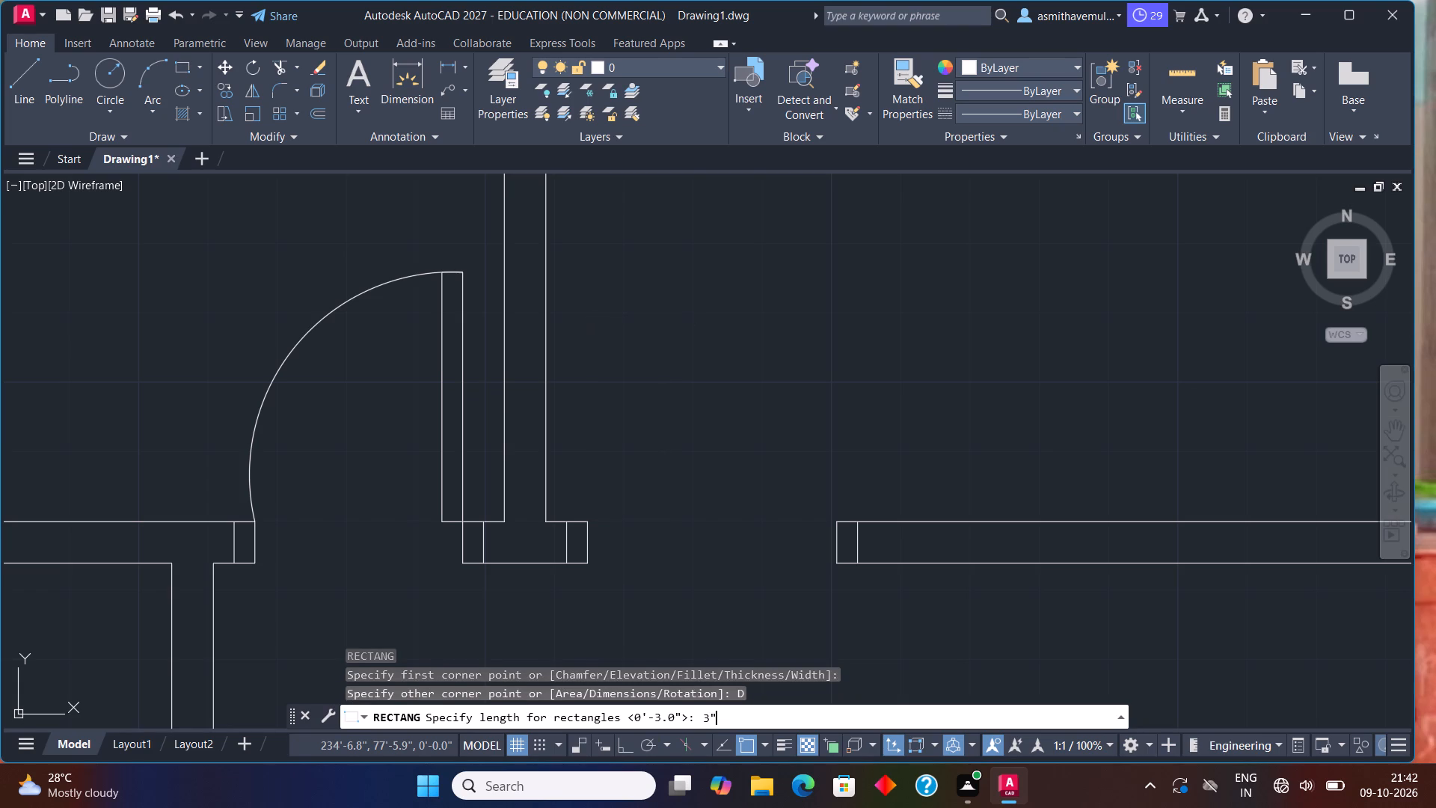
{"action": "type", "text": "3'"}
{"action": "key", "text": "Return"}
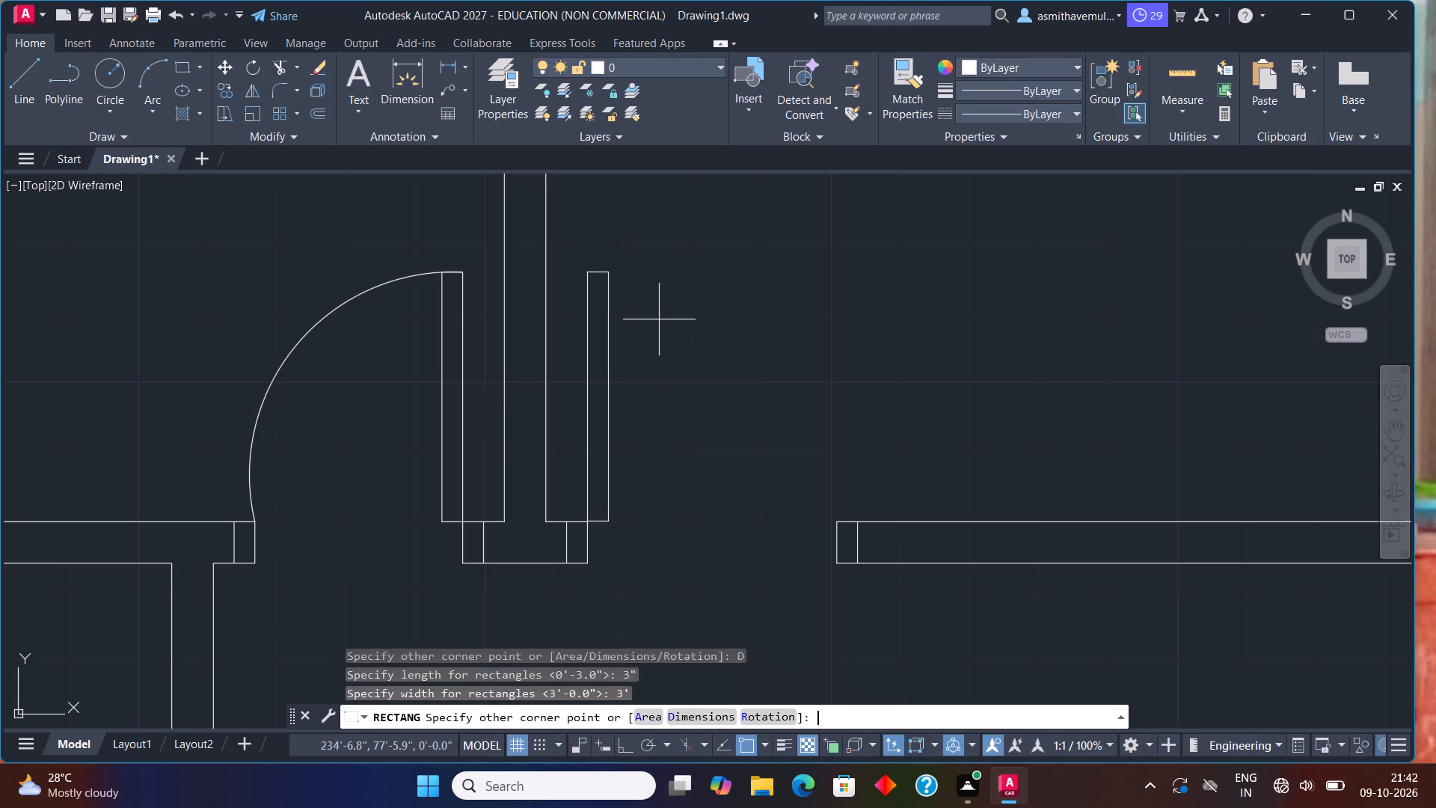
{"action": "left_click", "coordinate": [654, 321]}
Draw a three-point swing arc from the new leaf's north-west corner through its north-east corner to the north-west corner of the east jamb.
{"action": "middle_click_drag", "start_coordinate": [657, 323], "coordinate": [568, 453]}
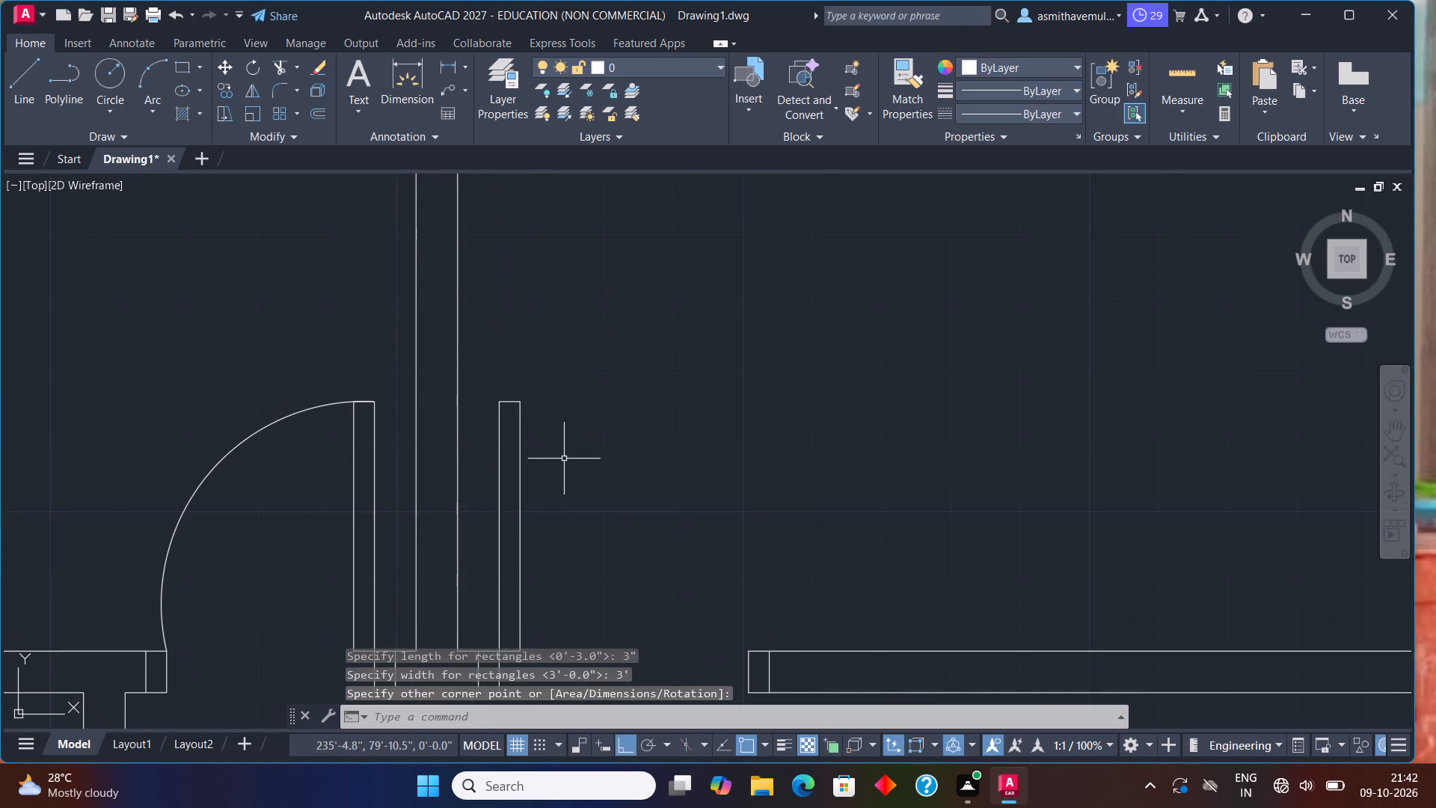
{"action": "middle_click_drag", "start_coordinate": [565, 459], "coordinate": [567, 400]}
{"action": "scroll", "coordinate": [570, 385], "scroll_direction": "up", "scroll_amount": 1}
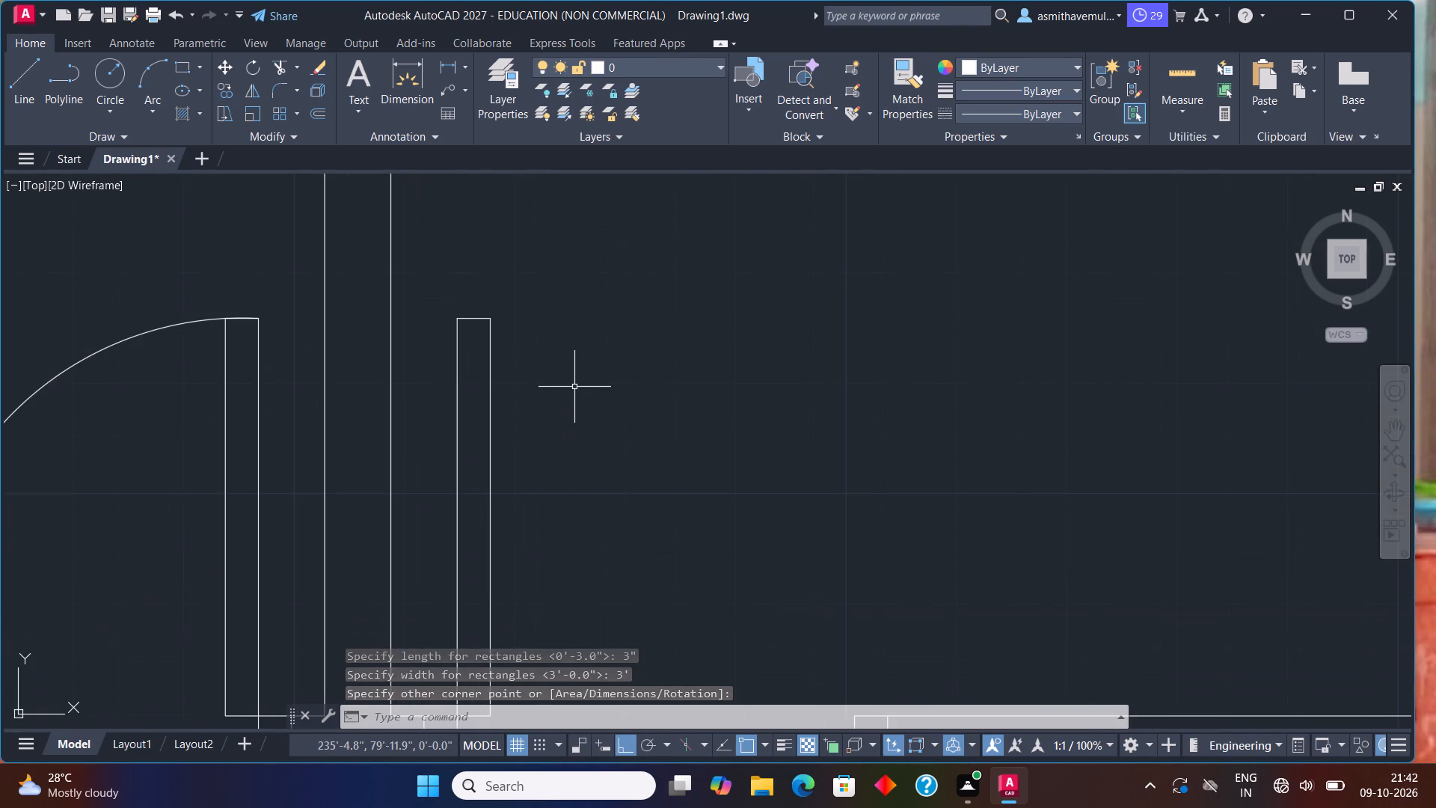
{"action": "scroll", "coordinate": [575, 388], "scroll_direction": "down", "scroll_amount": 1}
{"action": "middle_click_drag", "start_coordinate": [579, 389], "coordinate": [579, 373]}
{"action": "type", "text": "ARC"}
{"action": "key", "text": "Return"}
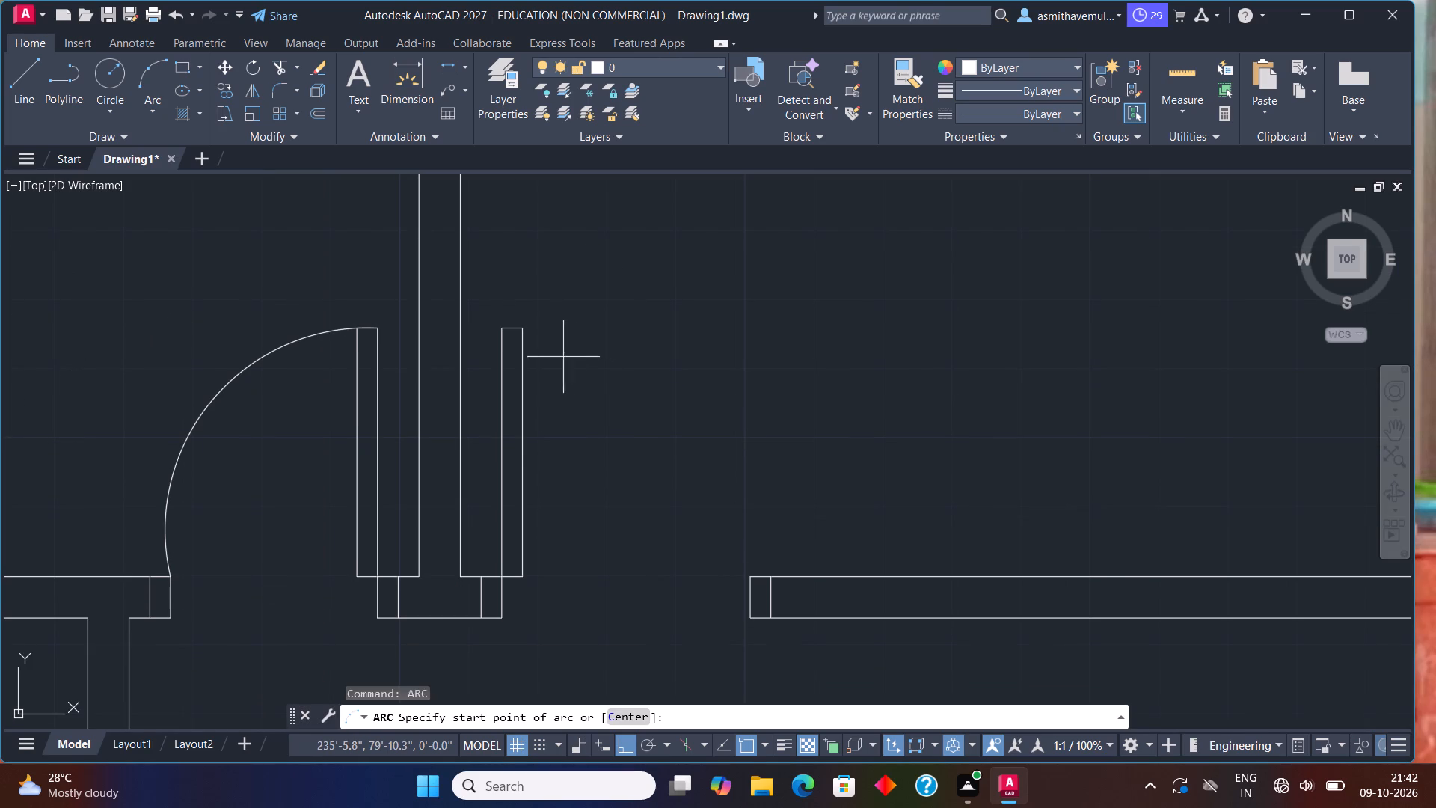
{"action": "left_click", "coordinate": [501, 326]}
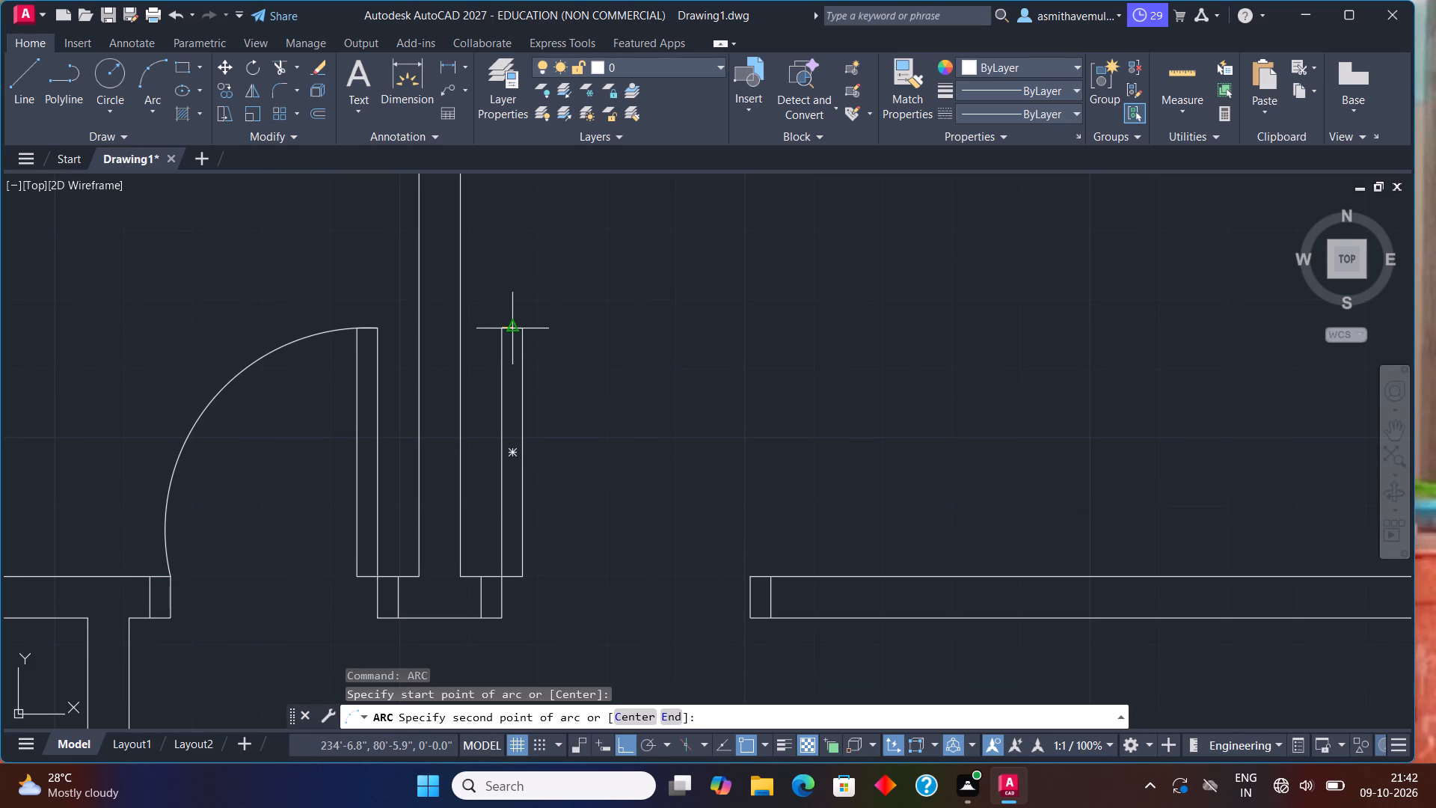
{"action": "left_click", "coordinate": [523, 329]}
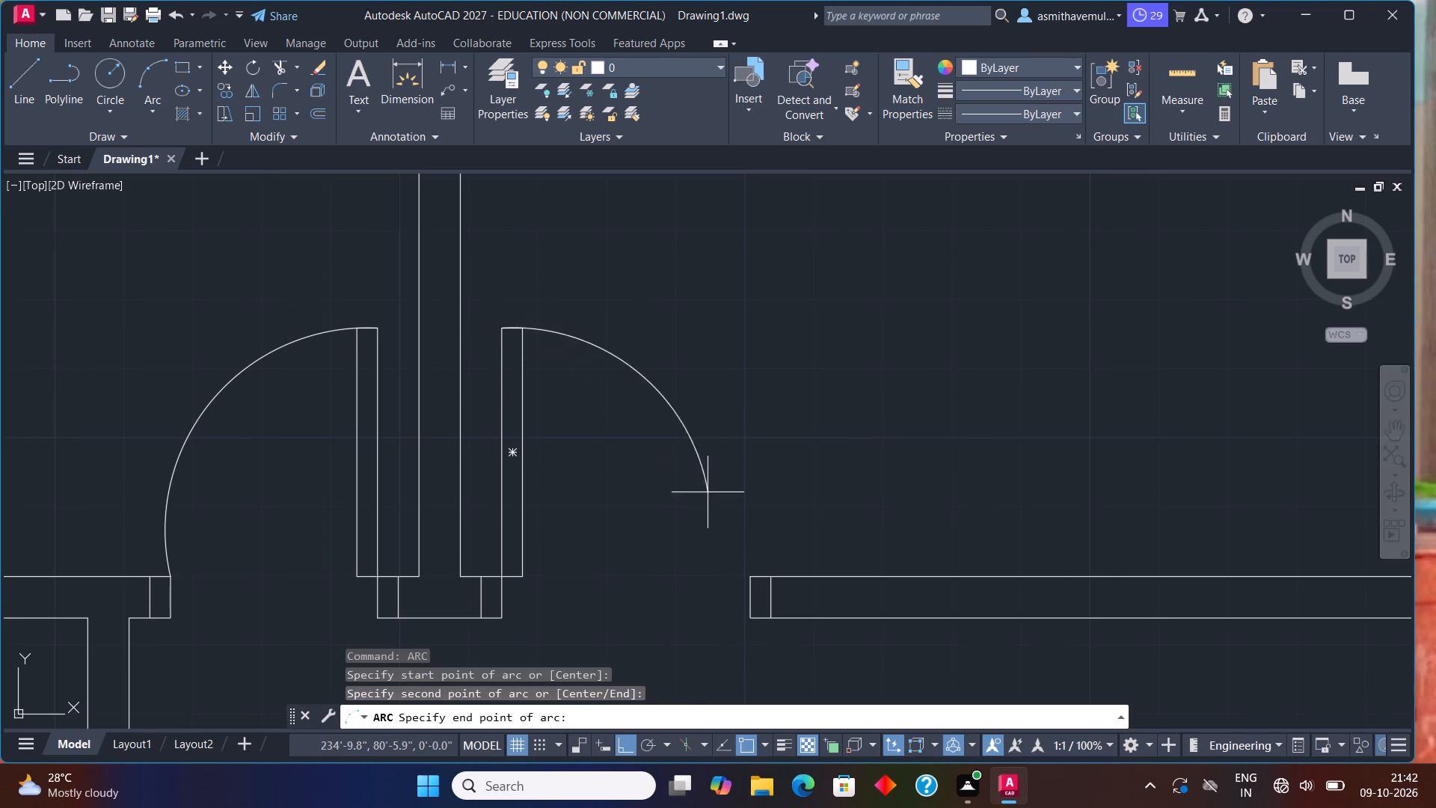
{"action": "left_click", "coordinate": [752, 575]}
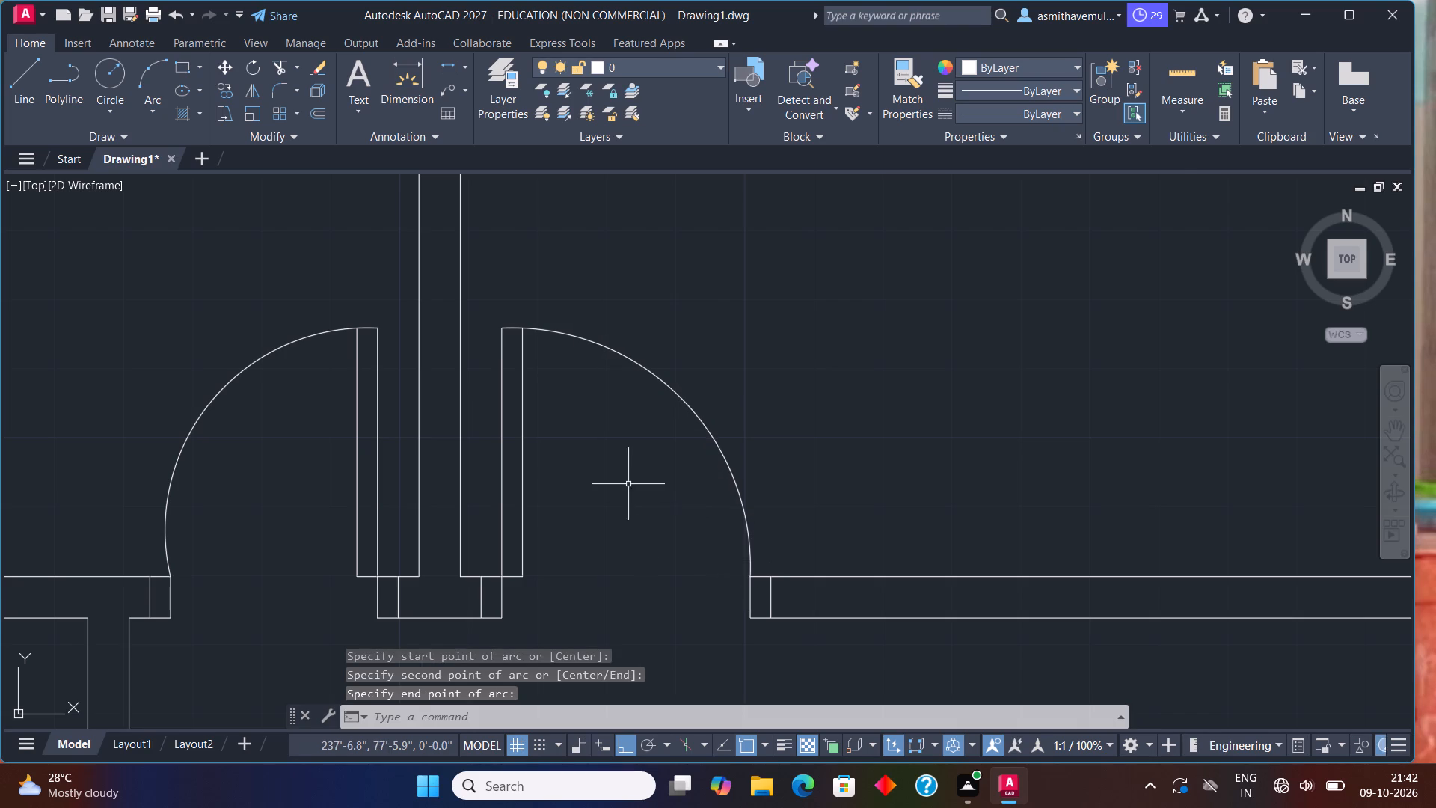
Draw a rectangle 3' long and 9" wide in the empty space east of the house plan.
{"action": "scroll", "coordinate": [628, 483], "scroll_direction": "down", "scroll_amount": 4}
{"action": "middle_click_drag", "start_coordinate": [654, 519], "coordinate": [663, 441]}
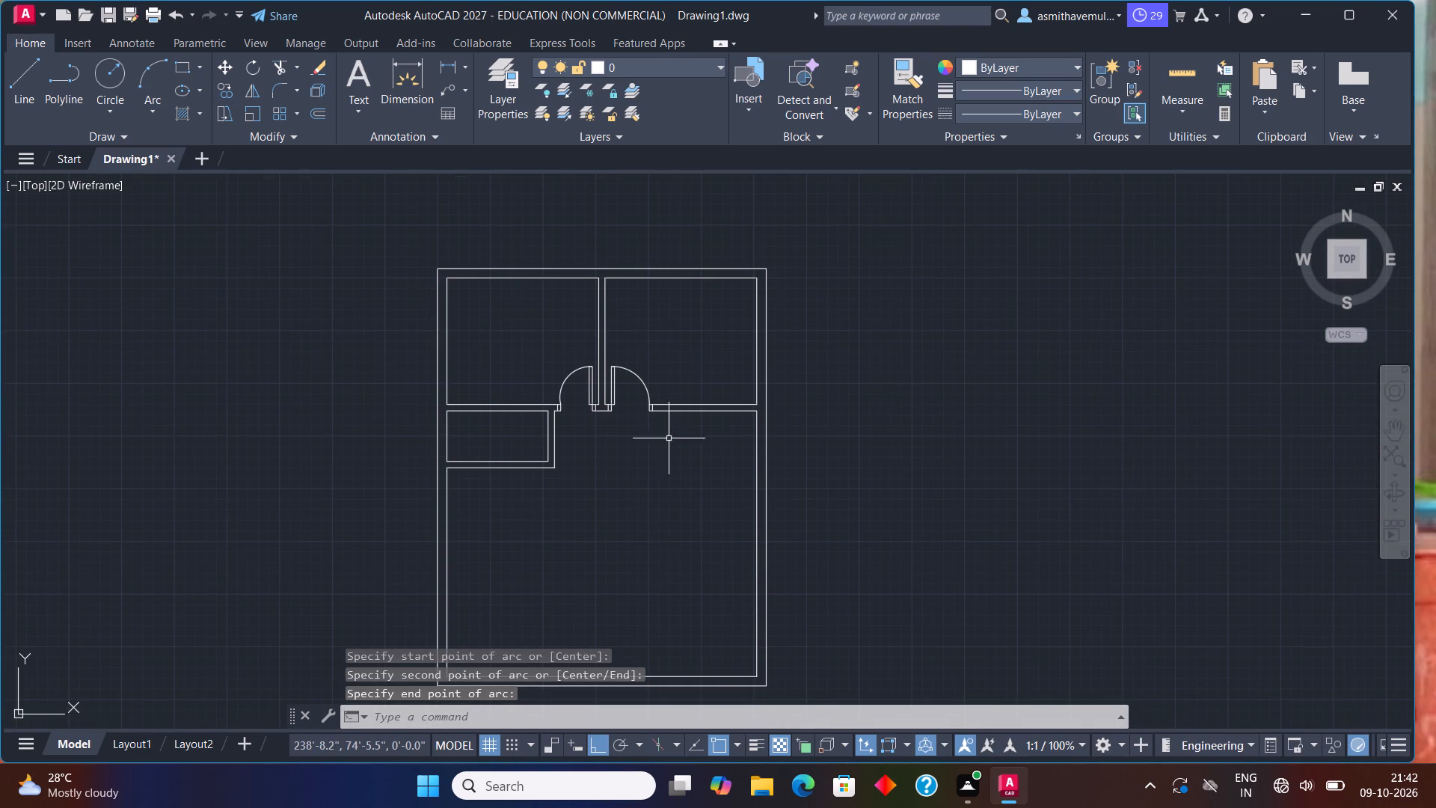
{"action": "middle_click_drag", "start_coordinate": [915, 450], "coordinate": [750, 410]}
{"action": "scroll", "coordinate": [749, 411], "scroll_direction": "up", "scroll_amount": 1}
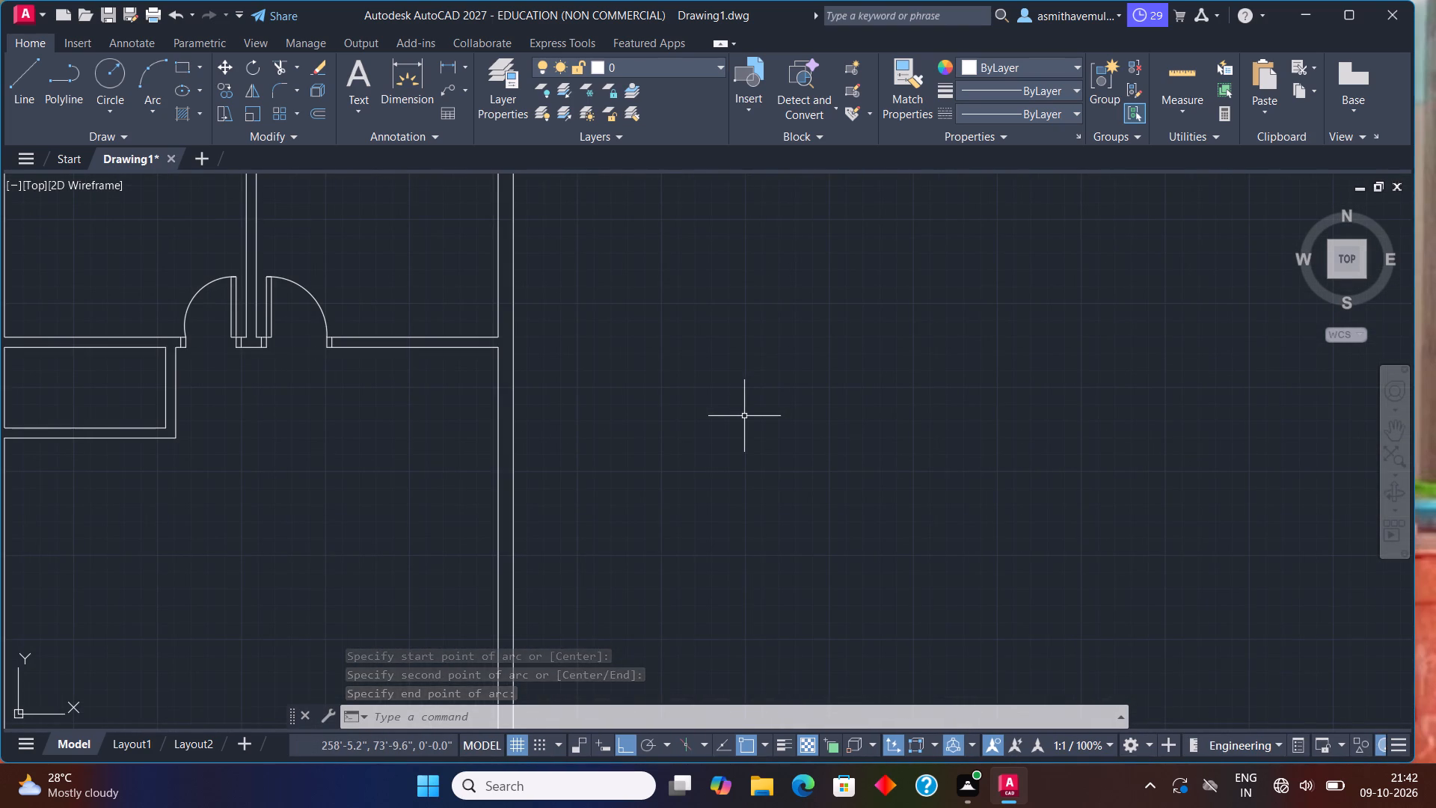
{"action": "type", "text": "REC"}
{"action": "key", "text": "Return"}
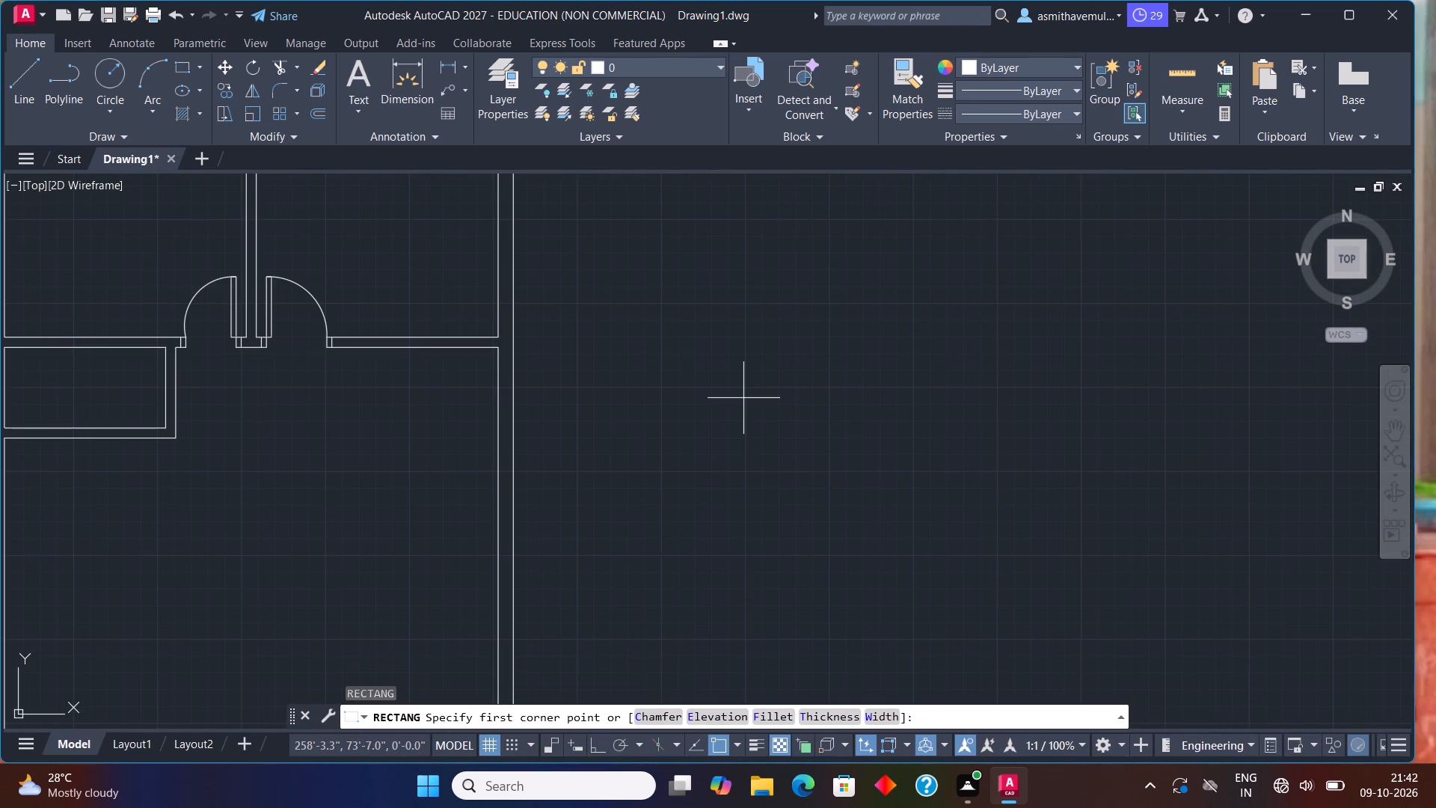
{"action": "left_click", "coordinate": [719, 522]}
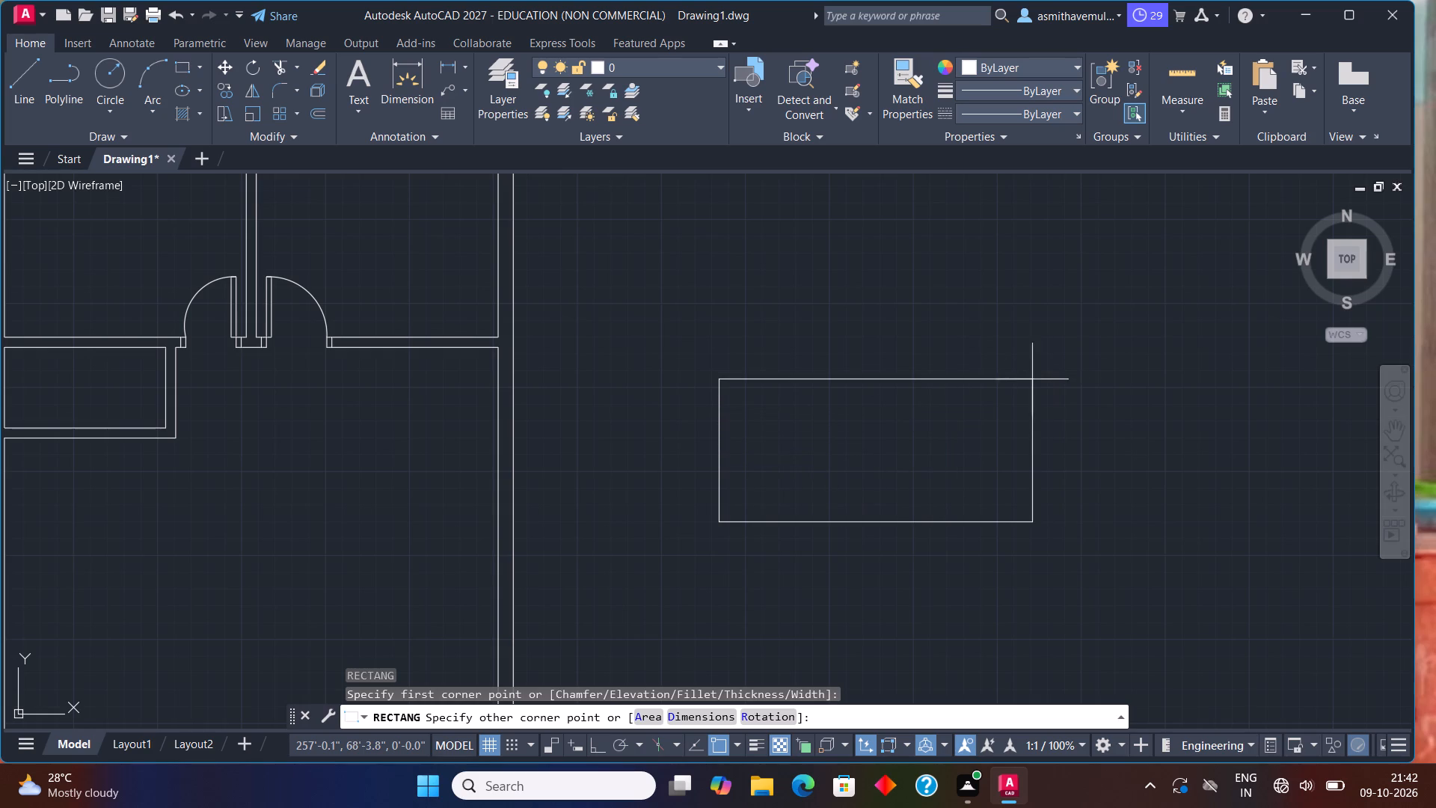
{"action": "key", "text": "d"}
{"action": "key", "text": "Return"}
{"action": "type", "text": "3'"}
{"action": "key", "text": "Return"}
{"action": "key", "text": "9"}
{"action": "key", "text": "shift+quotedbl"}
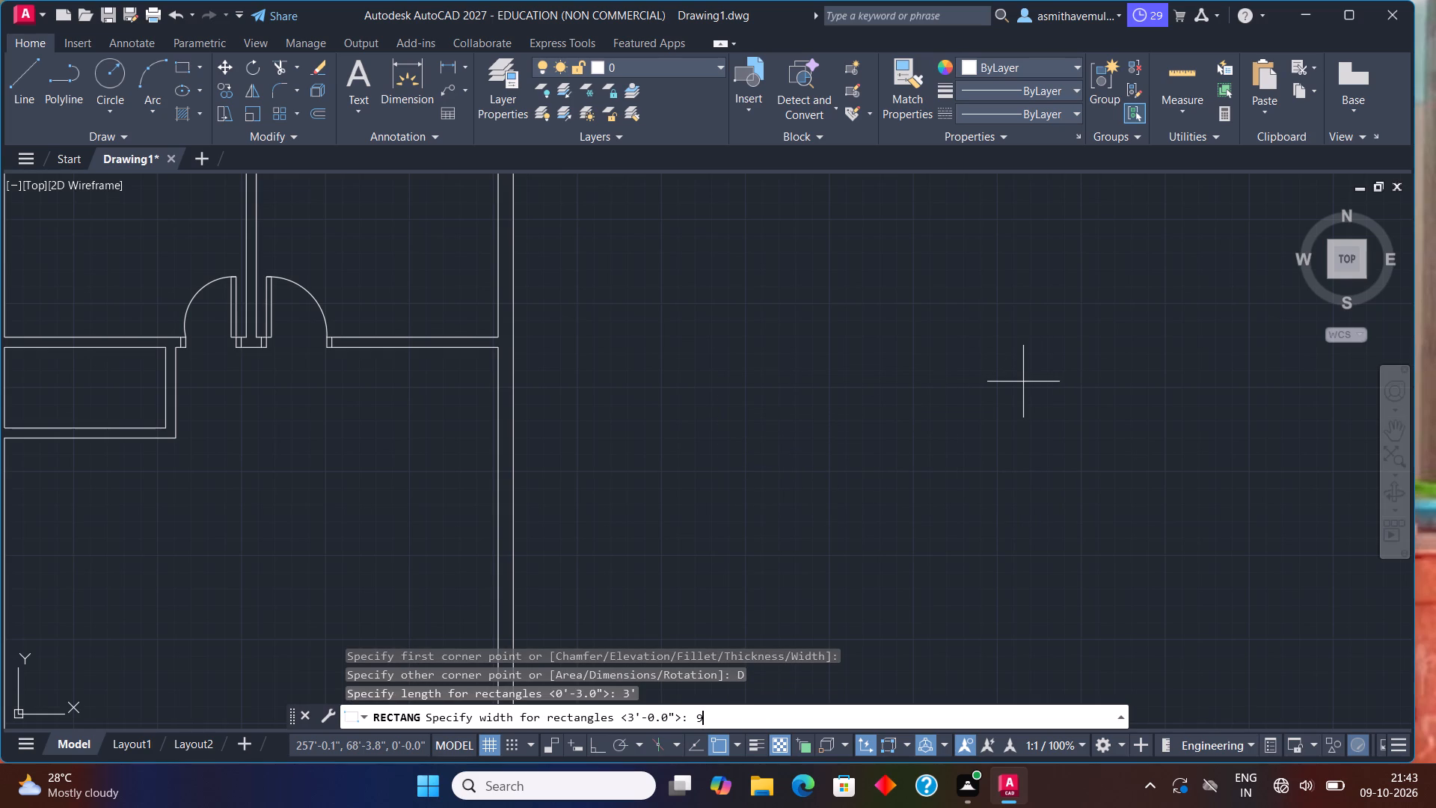
{"action": "key", "text": "Return"}
{"action": "scroll", "coordinate": [825, 516], "scroll_direction": "up", "scroll_amount": 1}
{"action": "left_click", "coordinate": [788, 515]}
Explode the 3' by 9" rectangle into separate lines.
{"action": "scroll", "coordinate": [751, 513], "scroll_direction": "up", "scroll_amount": 2}
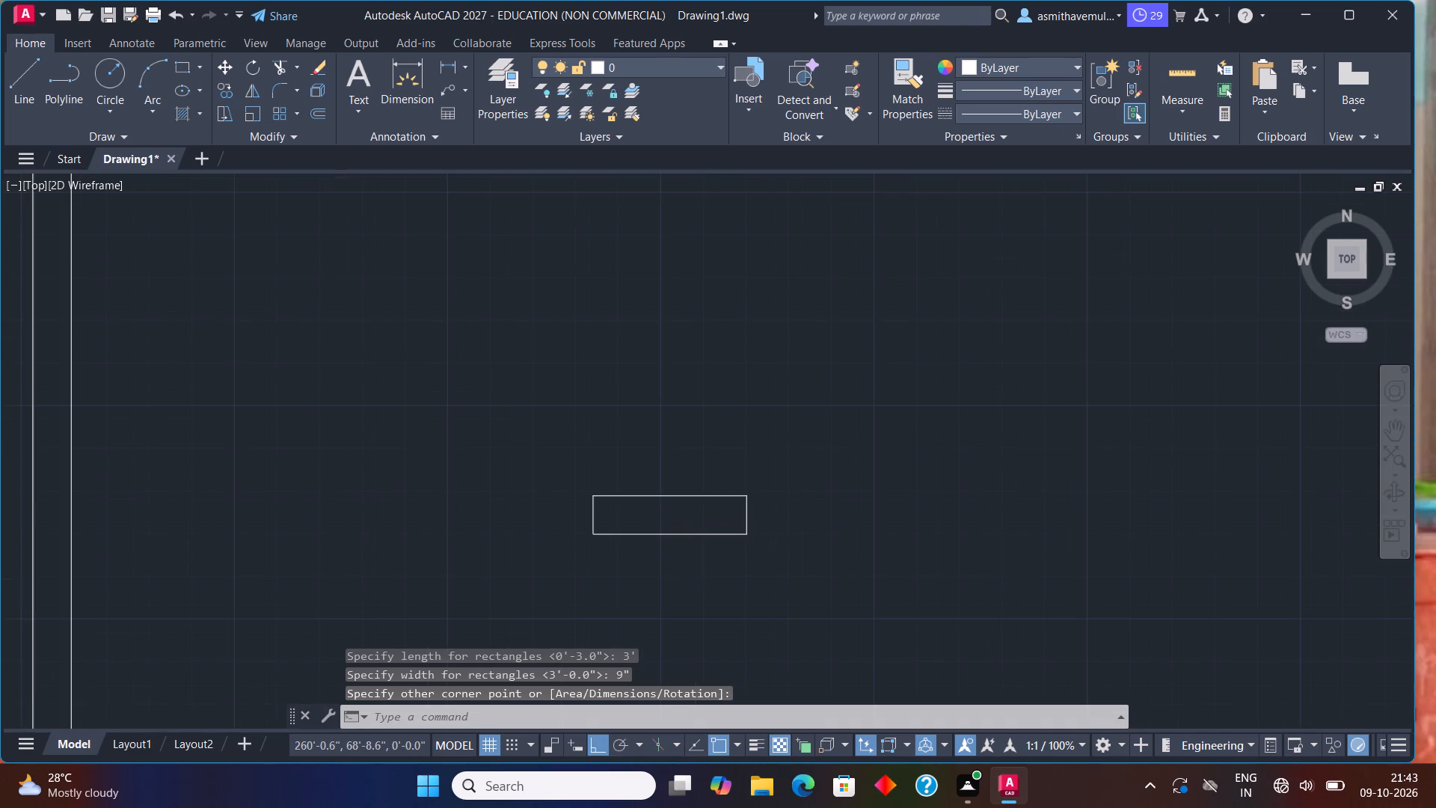
{"action": "left_click", "coordinate": [744, 513]}
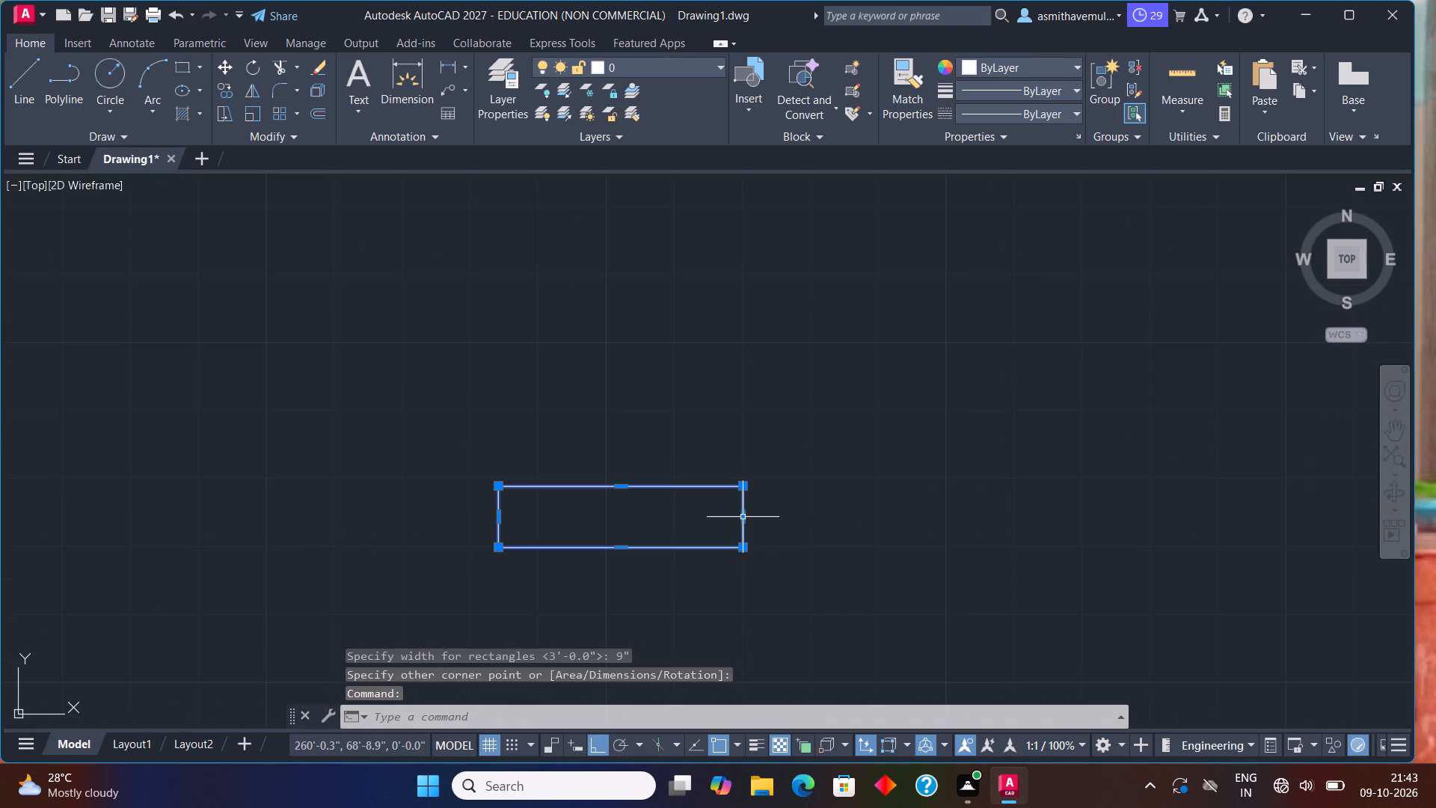
{"action": "key", "text": "x"}
{"action": "key", "text": "Return"}
Draw a horizontal centre line through the exploded rectangle, from the midpoint of its west side to the midpoint of its east side.
{"action": "key", "text": "l"}
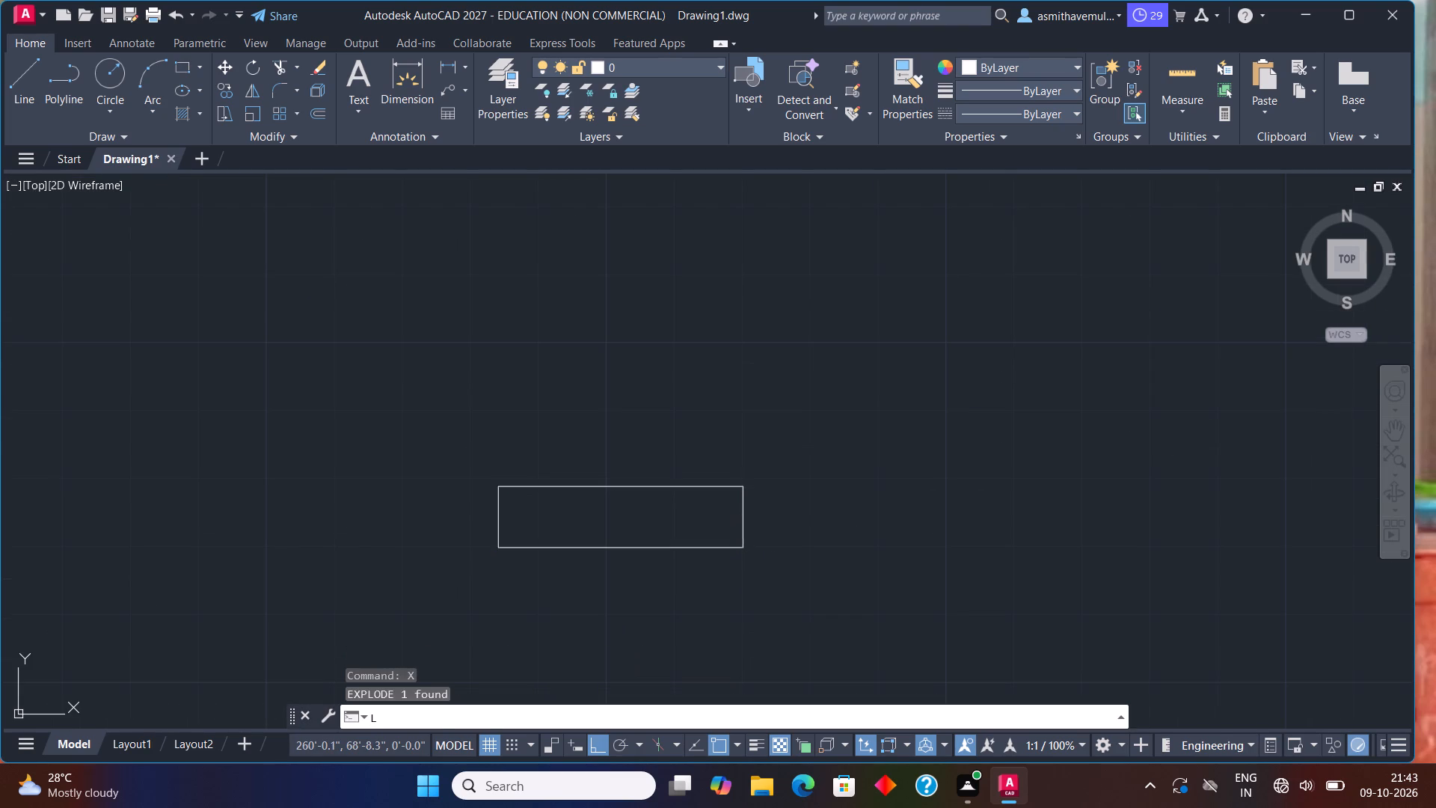
{"action": "key", "text": "Return"}
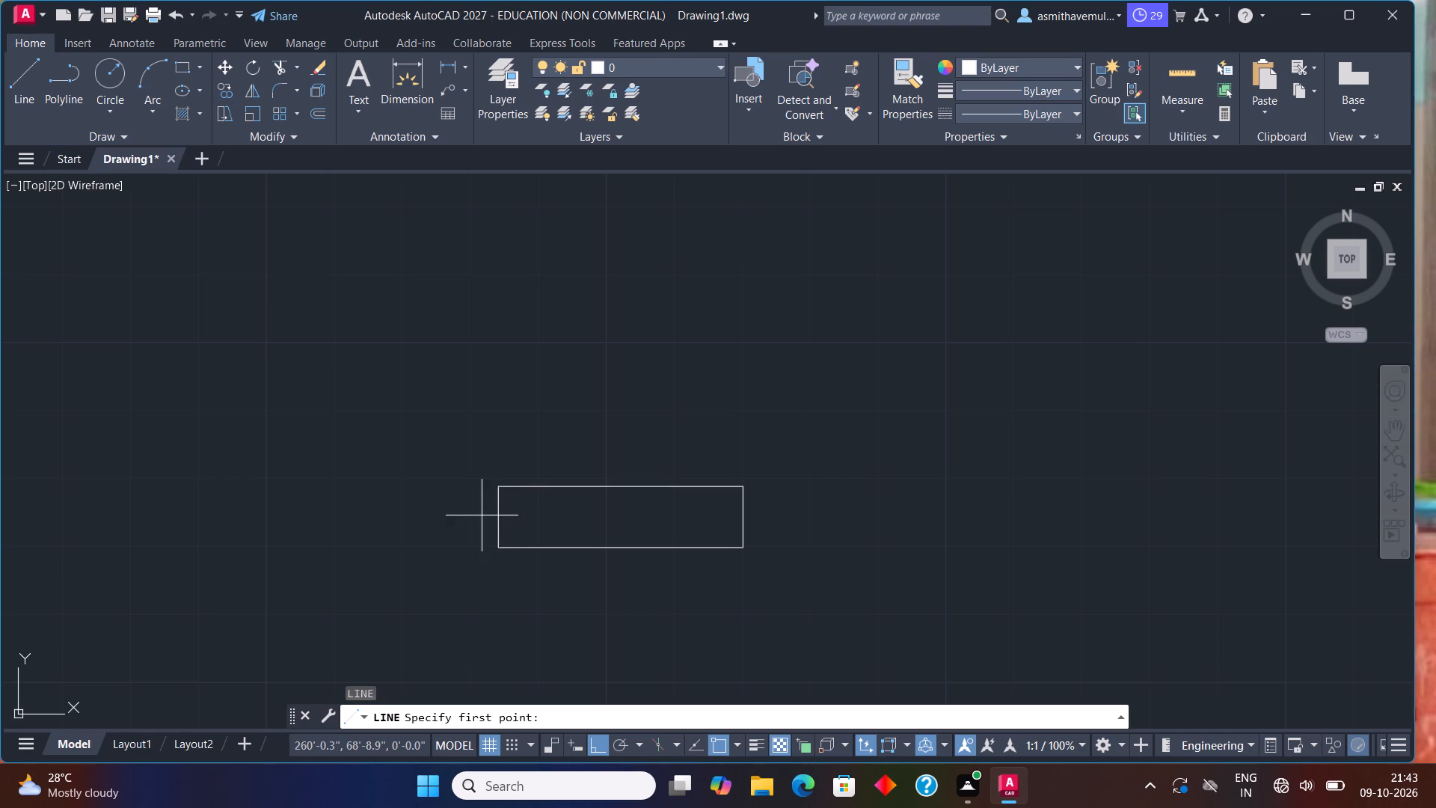
{"action": "left_click_drag", "start_coordinate": [496, 519], "coordinate": [504, 519]}
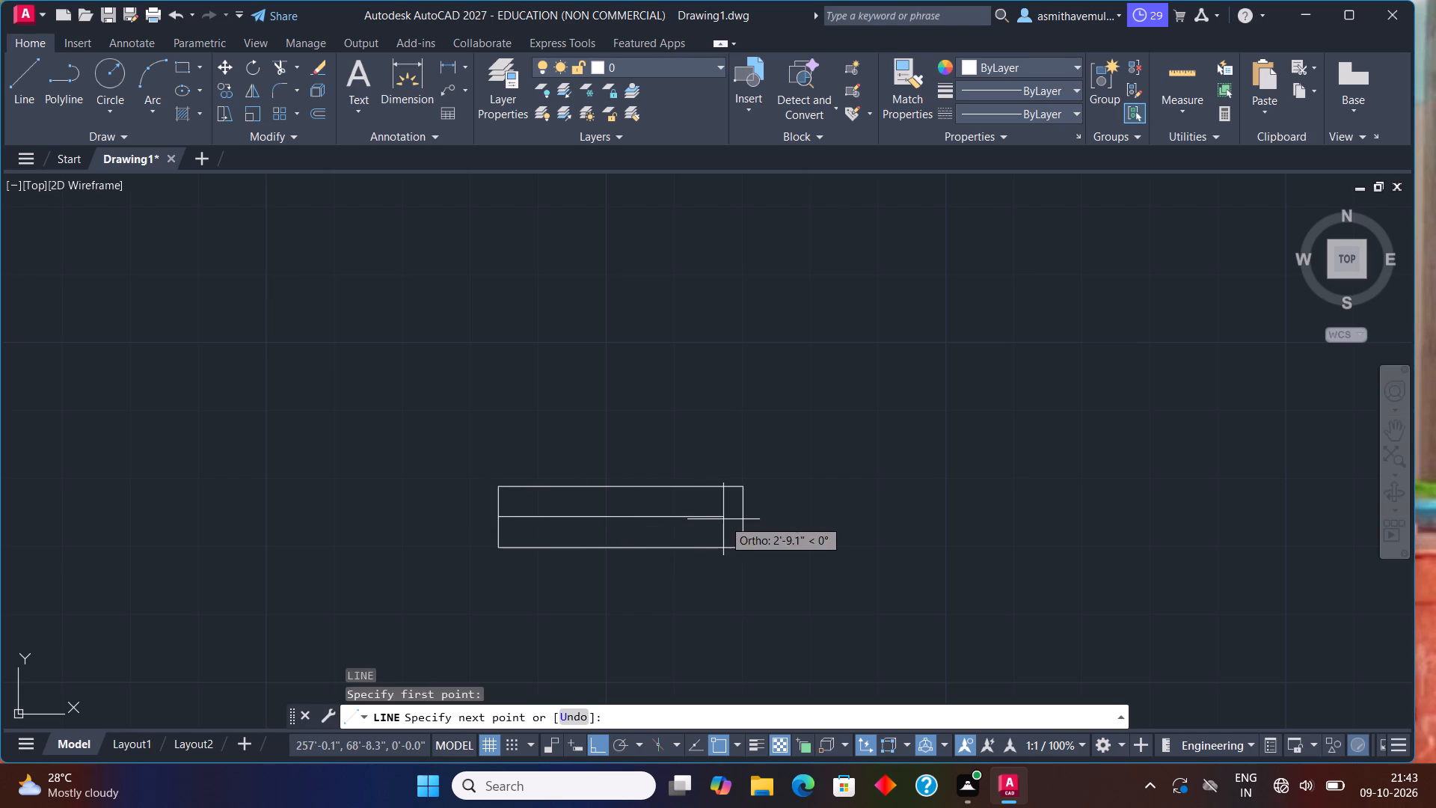
{"action": "left_click", "coordinate": [740, 518]}
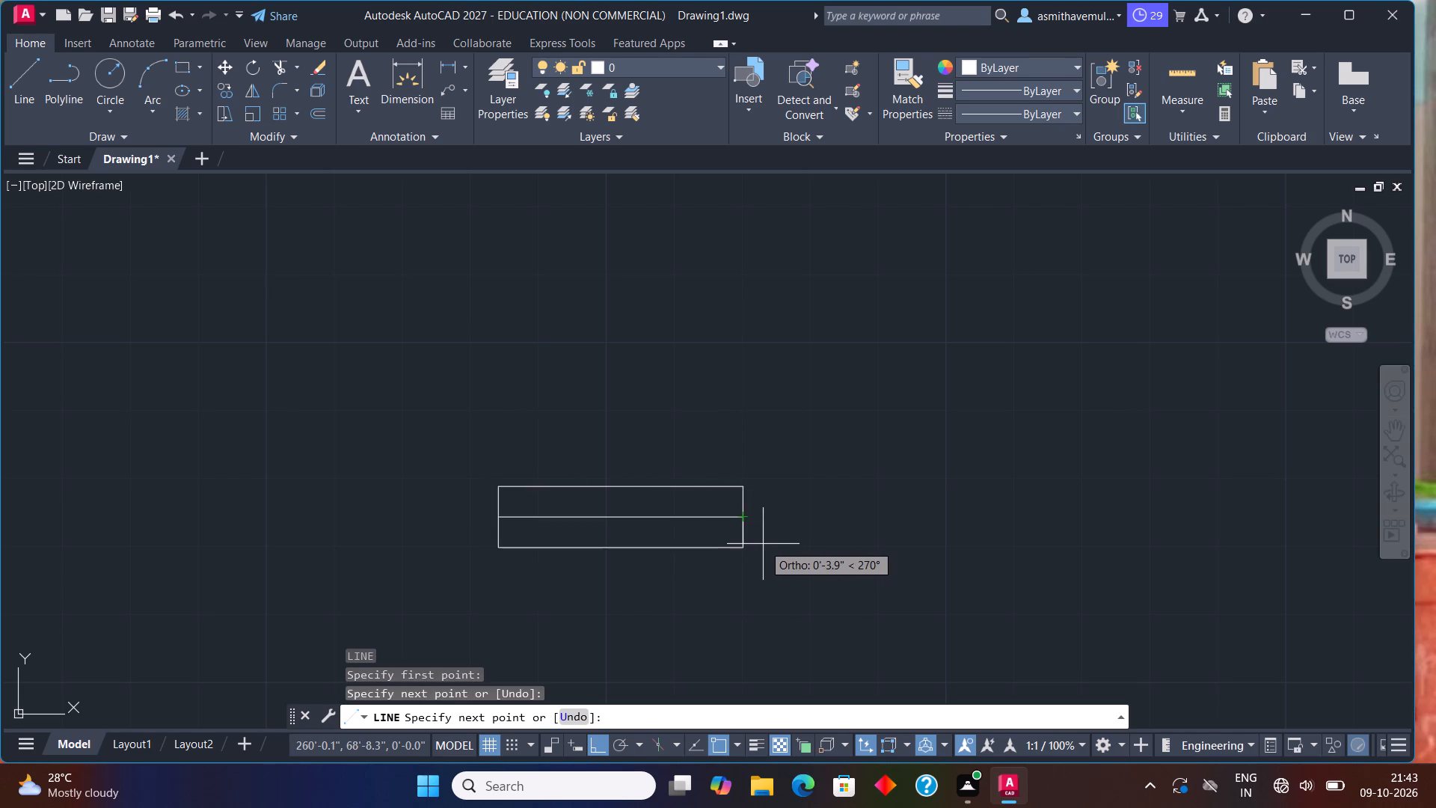
{"action": "key", "text": "Escape"}
Offset the rectangle's centre line 3" to the south.
{"action": "key", "text": "o"}
{"action": "key", "text": "Return"}
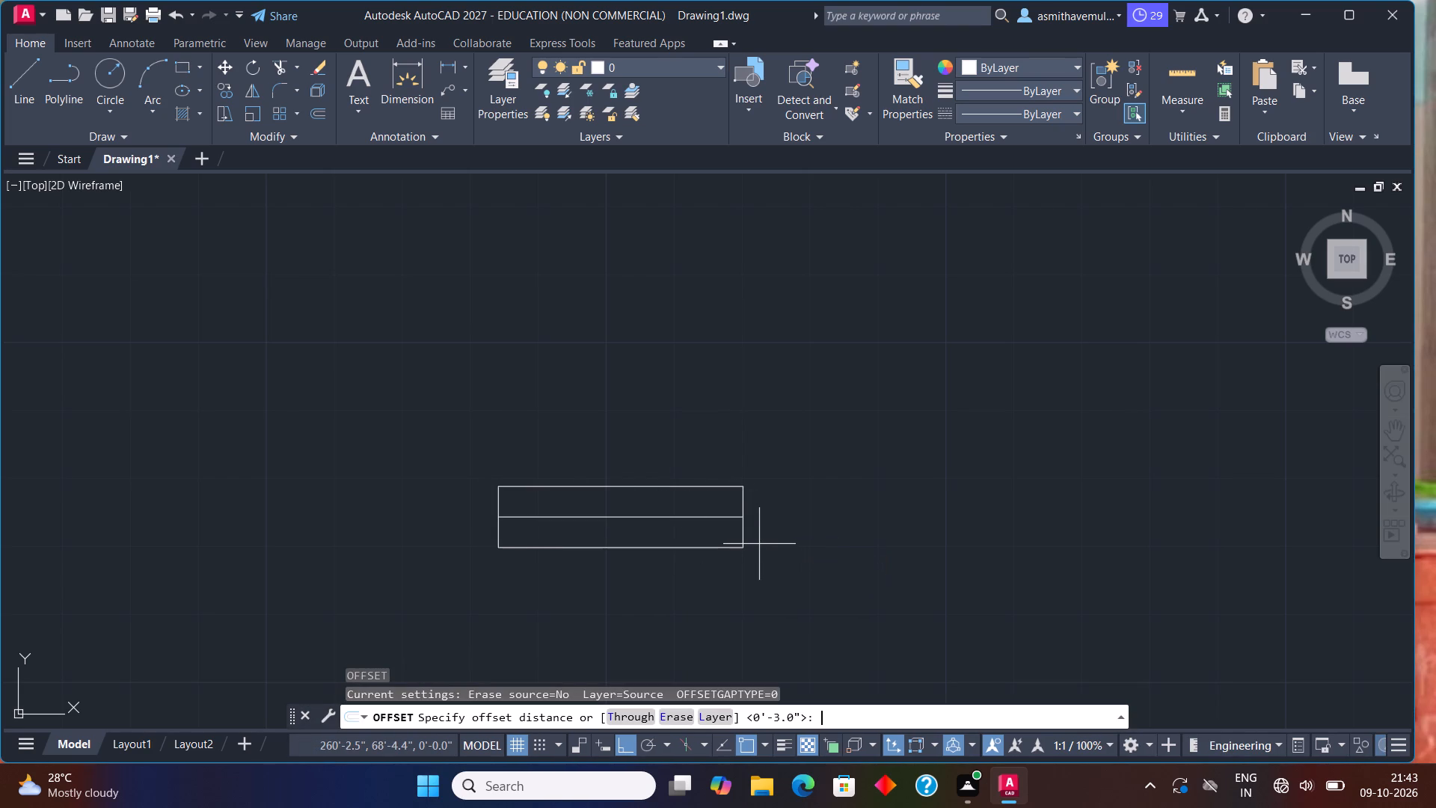
{"action": "key", "text": "3"}
{"action": "key", "text": "shift+quotedbl"}
{"action": "key", "text": "Return"}
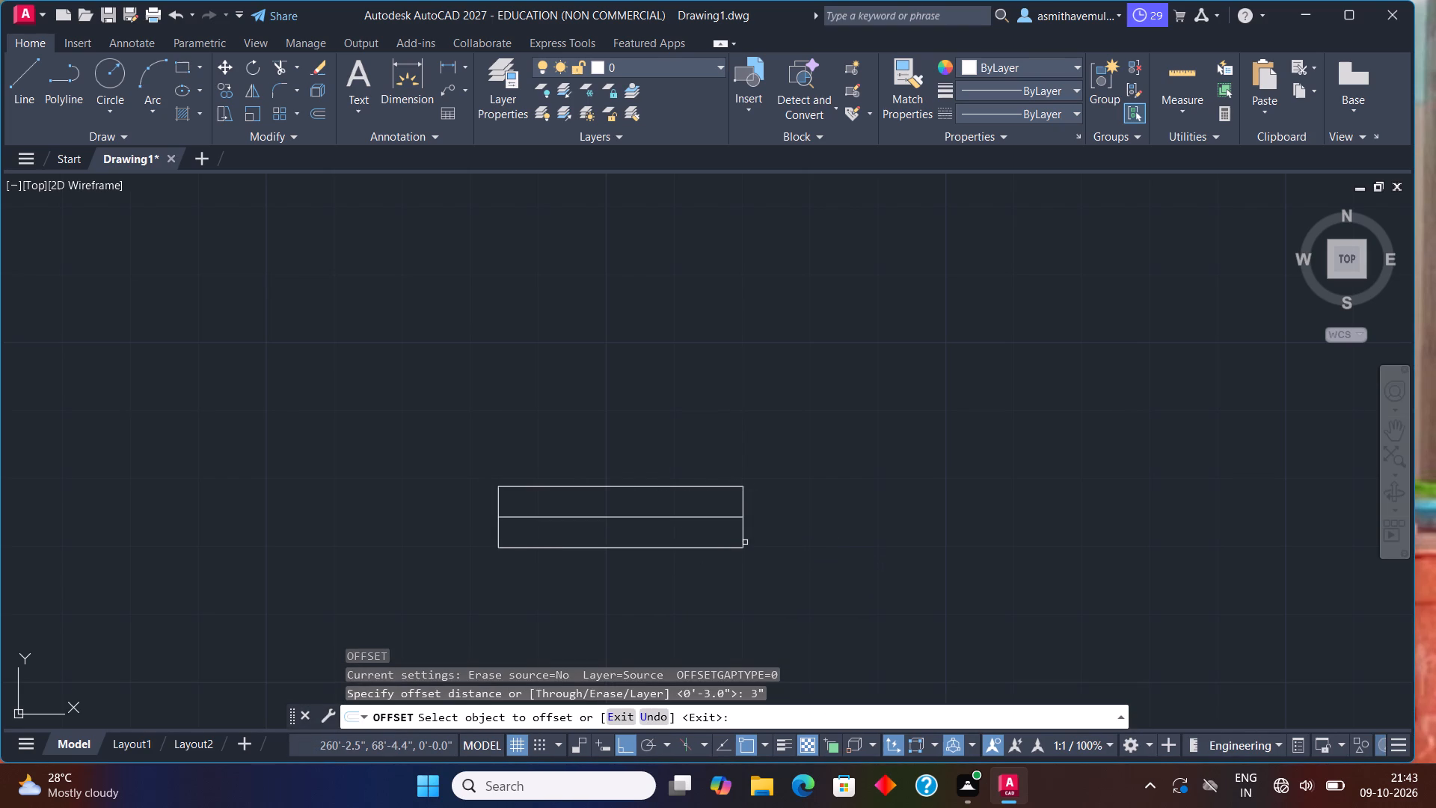
{"action": "left_click", "coordinate": [718, 515]}
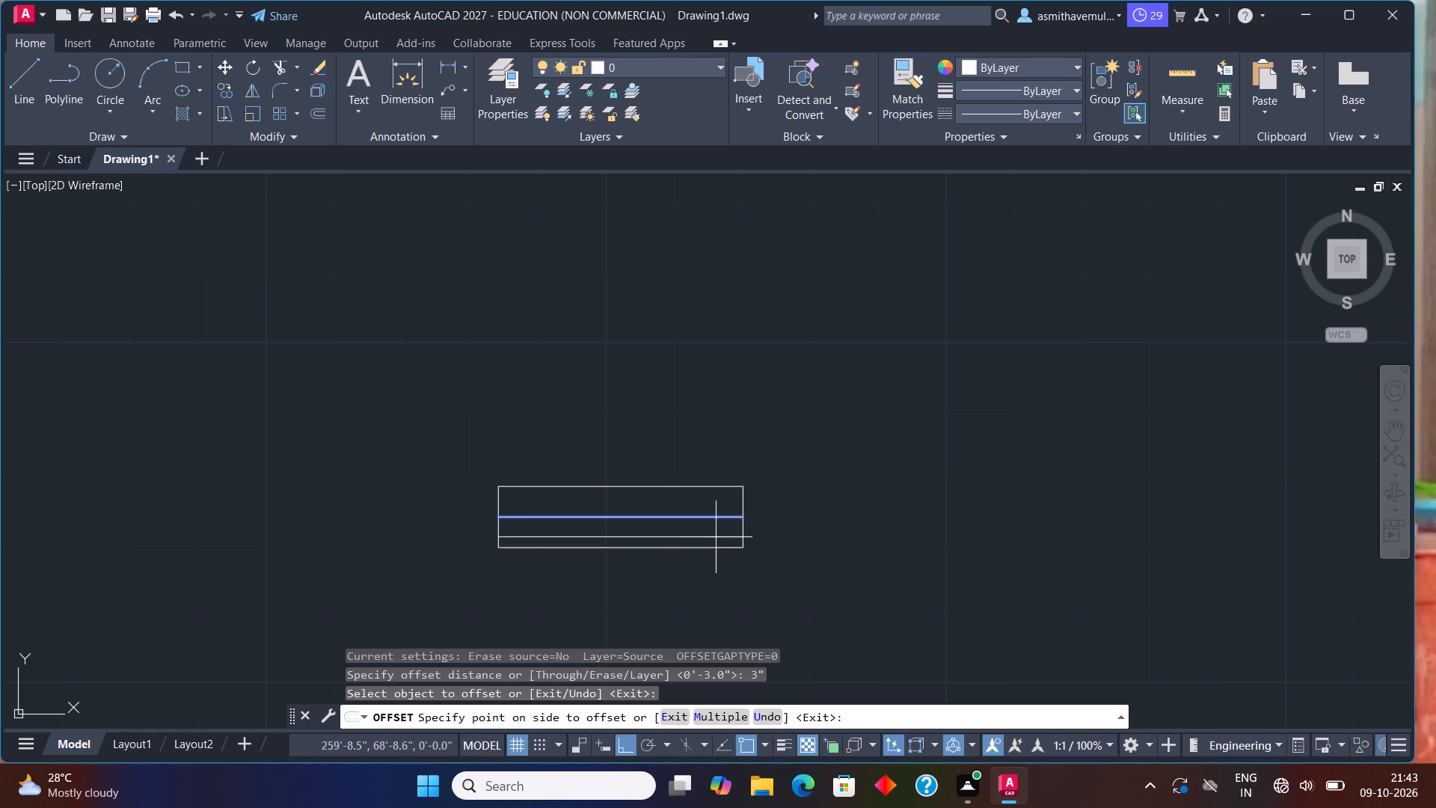
{"action": "left_click", "coordinate": [714, 542]}
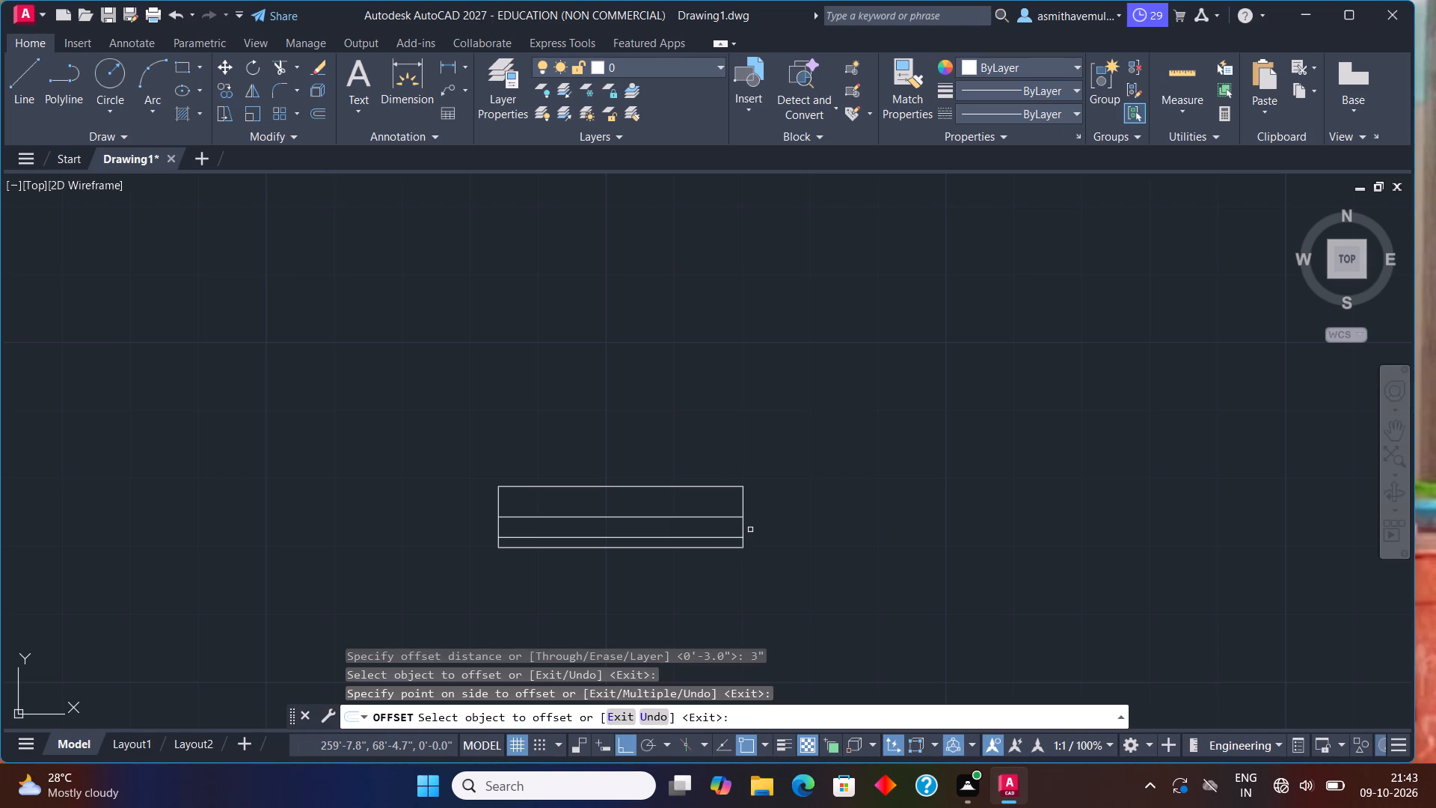
Offset the rectangle's east and west ends 3" outward, one to each side.
{"action": "left_click", "coordinate": [743, 530]}
{"action": "left_click", "coordinate": [781, 527]}
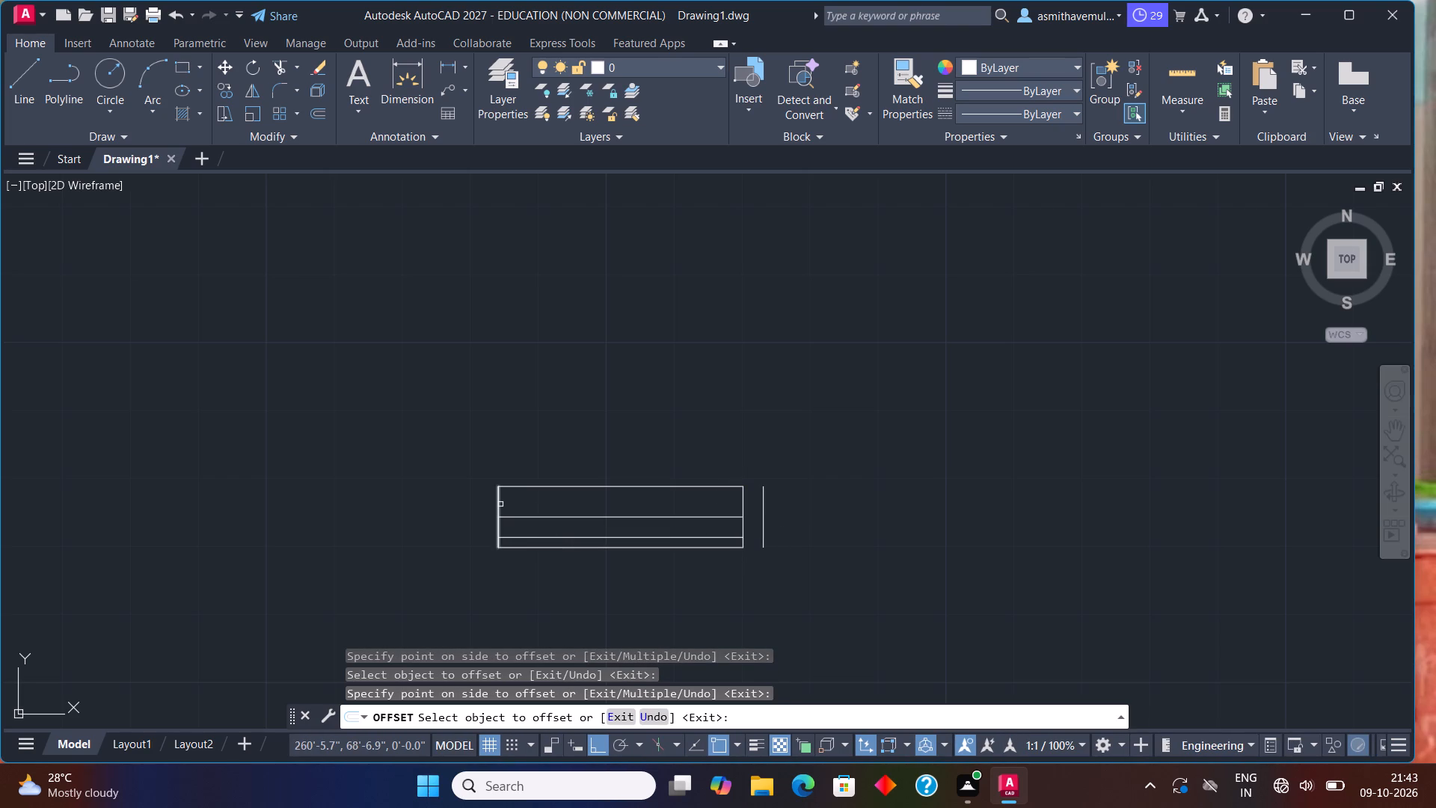
{"action": "left_click", "coordinate": [498, 505]}
{"action": "left_click", "coordinate": [469, 508]}
{"action": "key", "text": "Escape"}
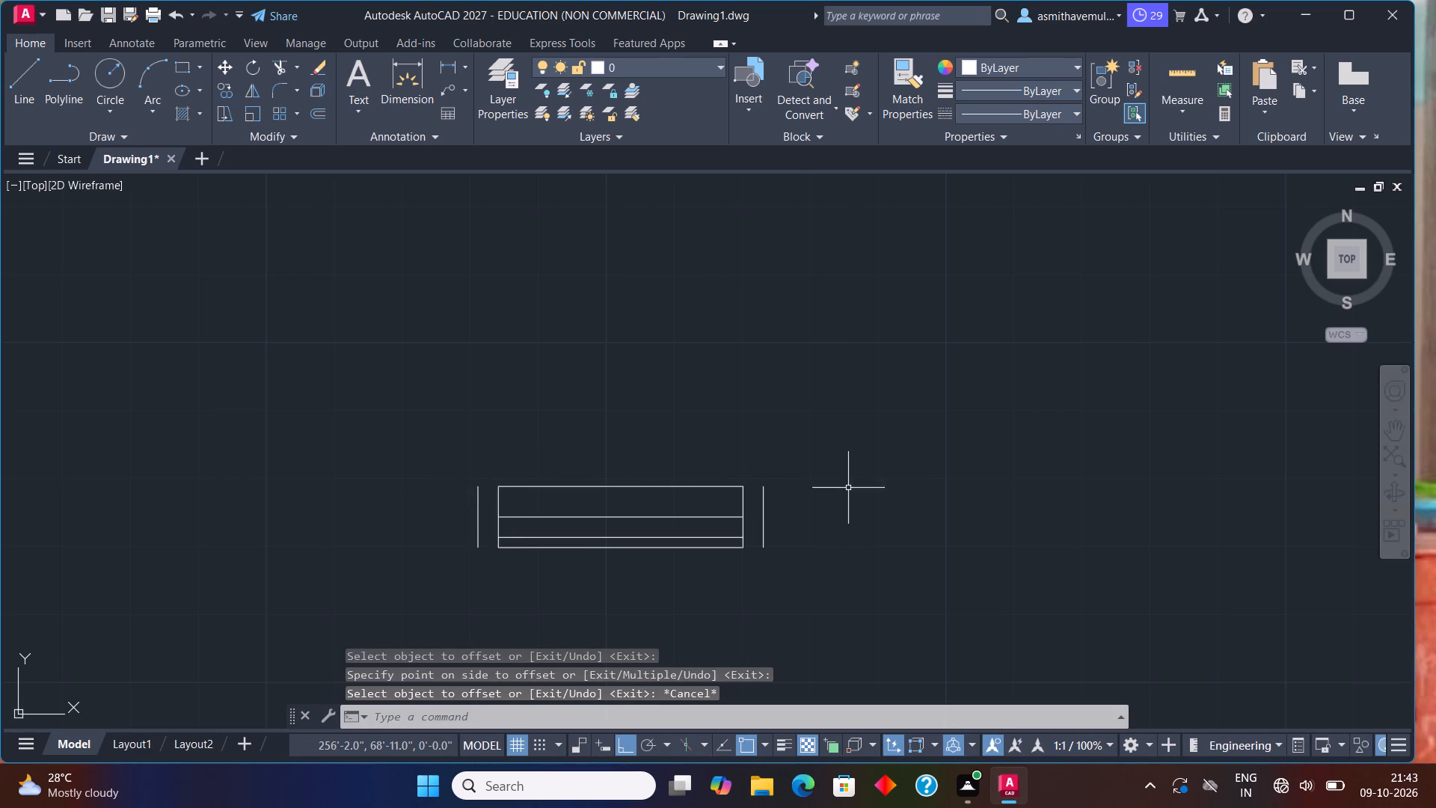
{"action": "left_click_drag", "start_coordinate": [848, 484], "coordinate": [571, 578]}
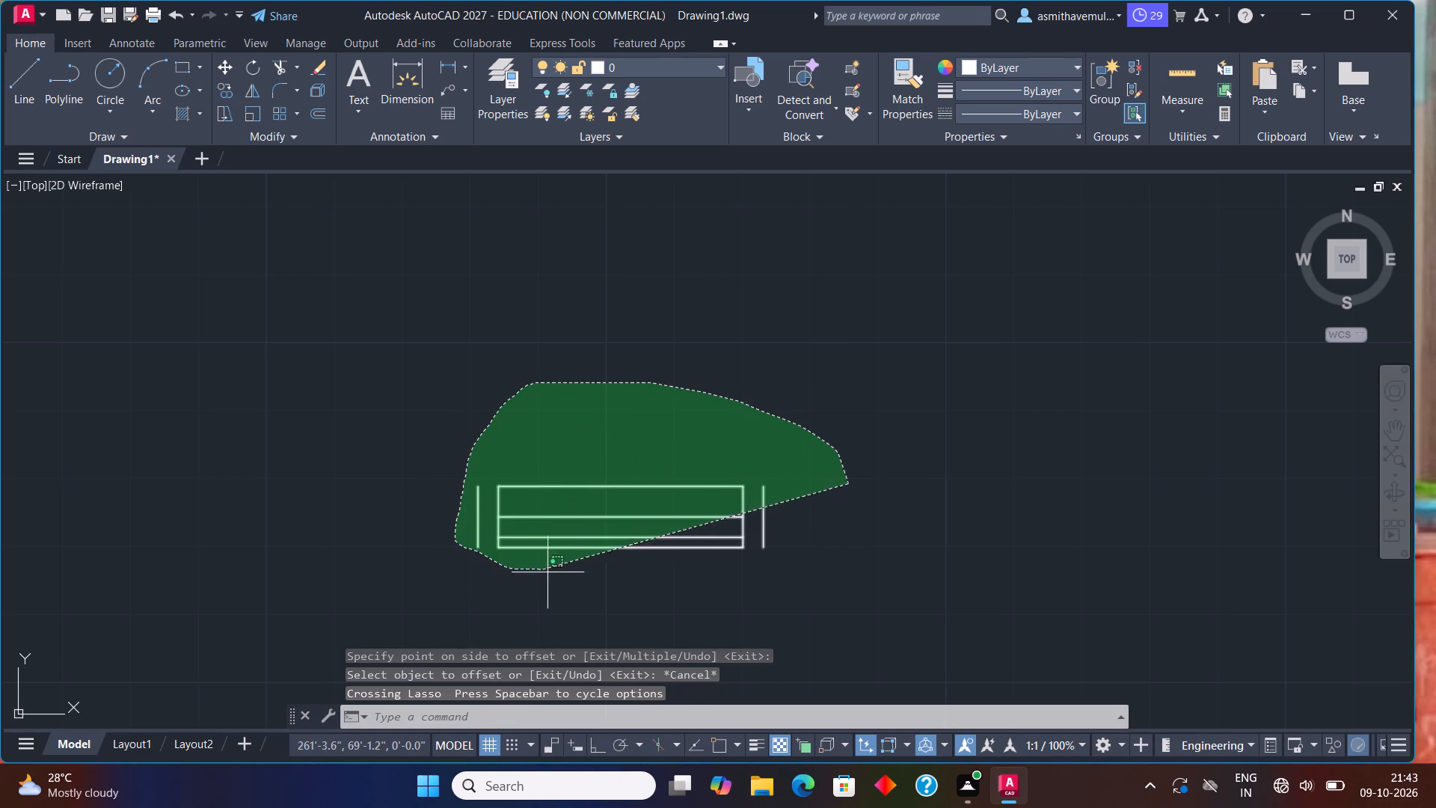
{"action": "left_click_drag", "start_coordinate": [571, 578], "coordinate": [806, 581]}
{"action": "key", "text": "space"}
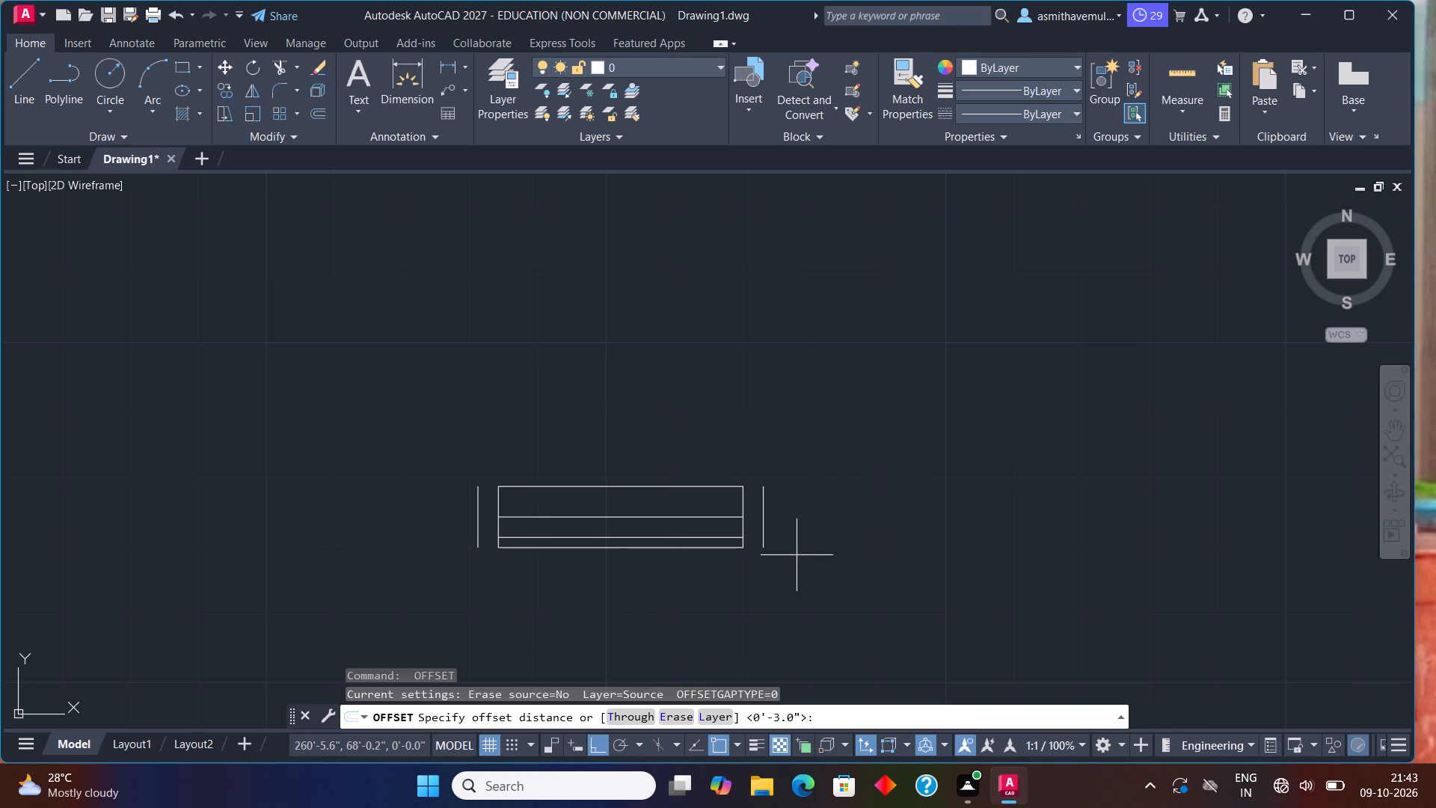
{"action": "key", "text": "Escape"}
Move the complete window symbol, including its two end lines, west to just outside the house's east wall.
{"action": "left_click_drag", "start_coordinate": [792, 551], "coordinate": [789, 537]}
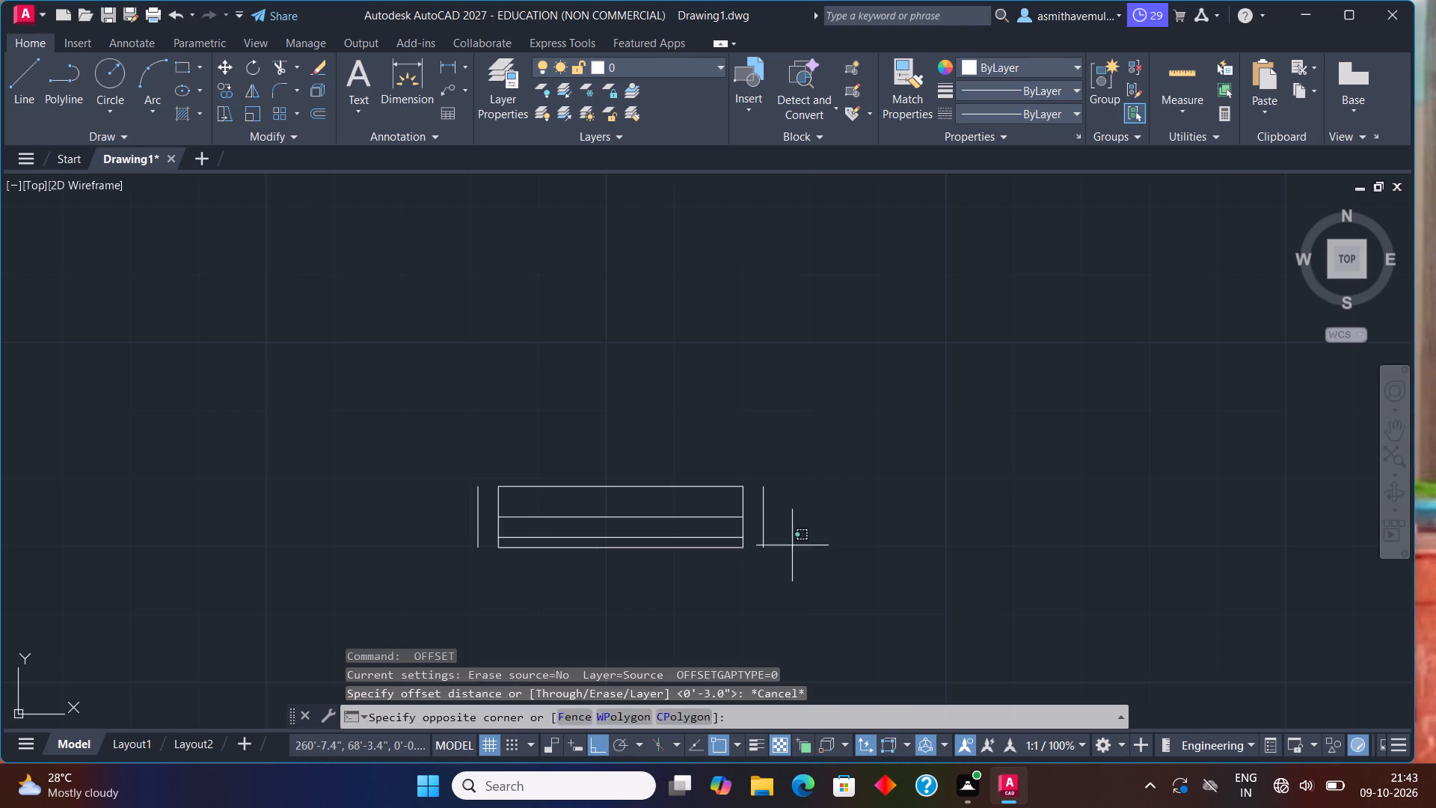
{"action": "left_click_drag", "start_coordinate": [789, 537], "coordinate": [411, 579]}
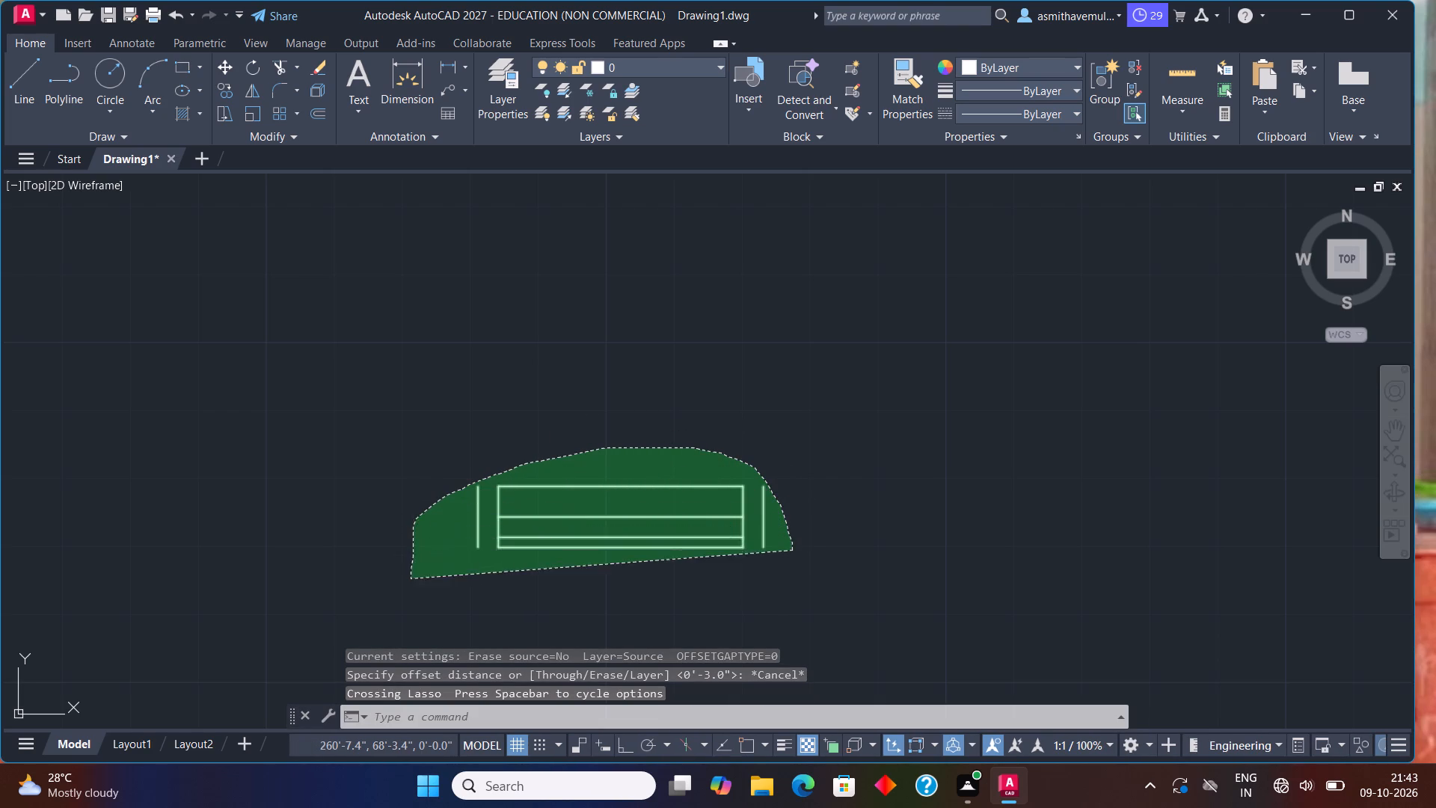
{"action": "key", "text": "m"}
{"action": "key", "text": "Return"}
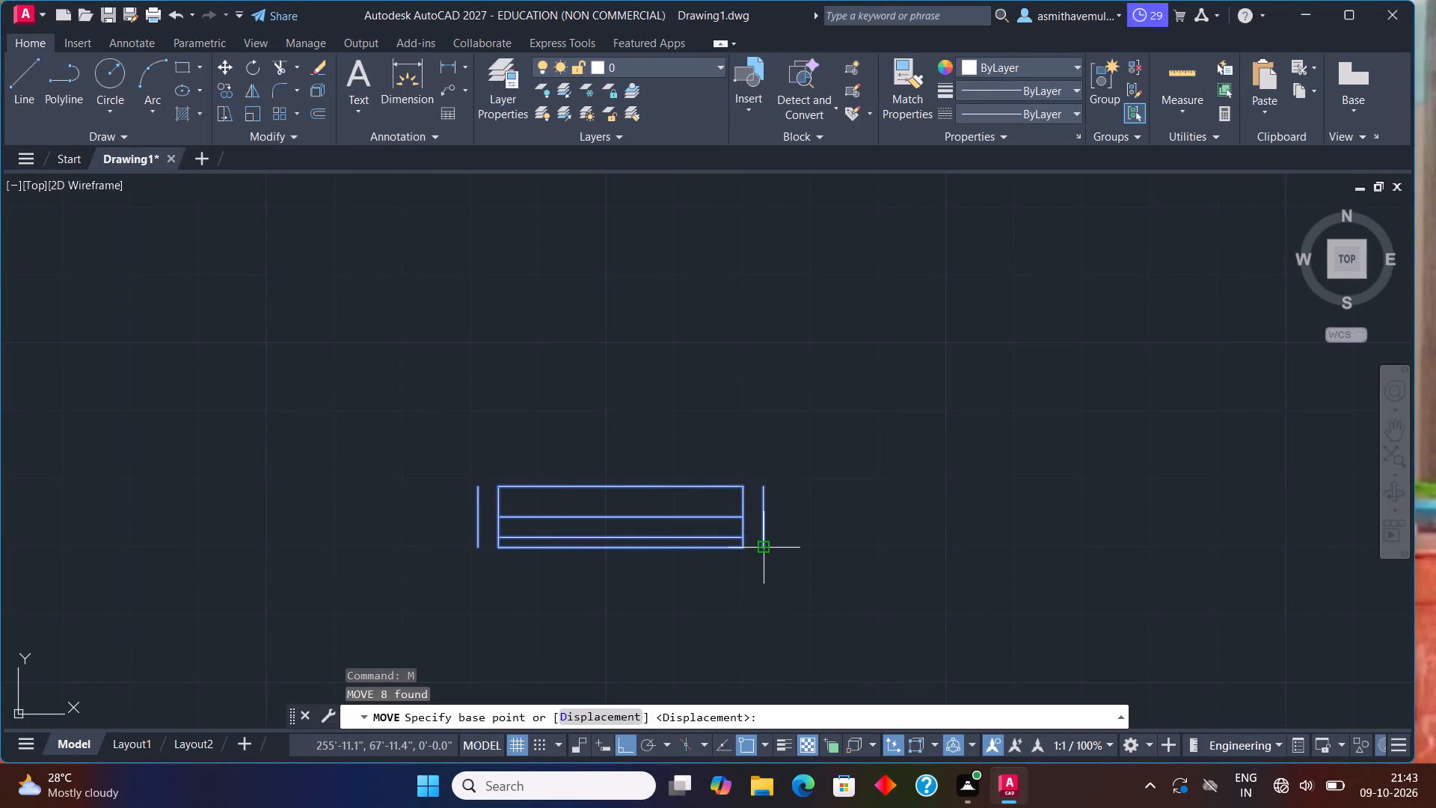
{"action": "left_click_drag", "start_coordinate": [761, 549], "coordinate": [757, 541]}
{"action": "scroll", "coordinate": [565, 408], "scroll_direction": "down", "scroll_amount": 3}
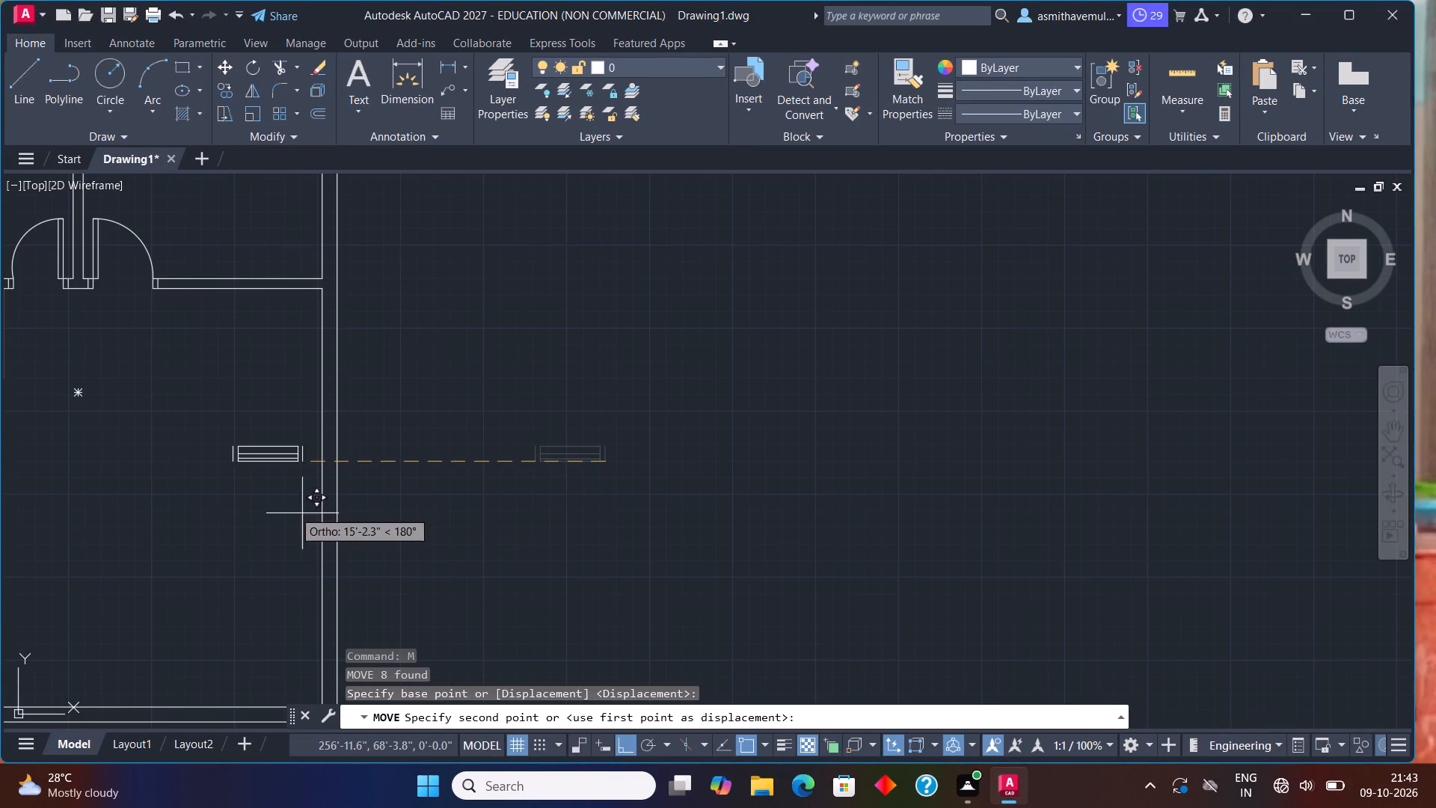
{"action": "scroll", "coordinate": [249, 501], "scroll_direction": "up", "scroll_amount": 1}
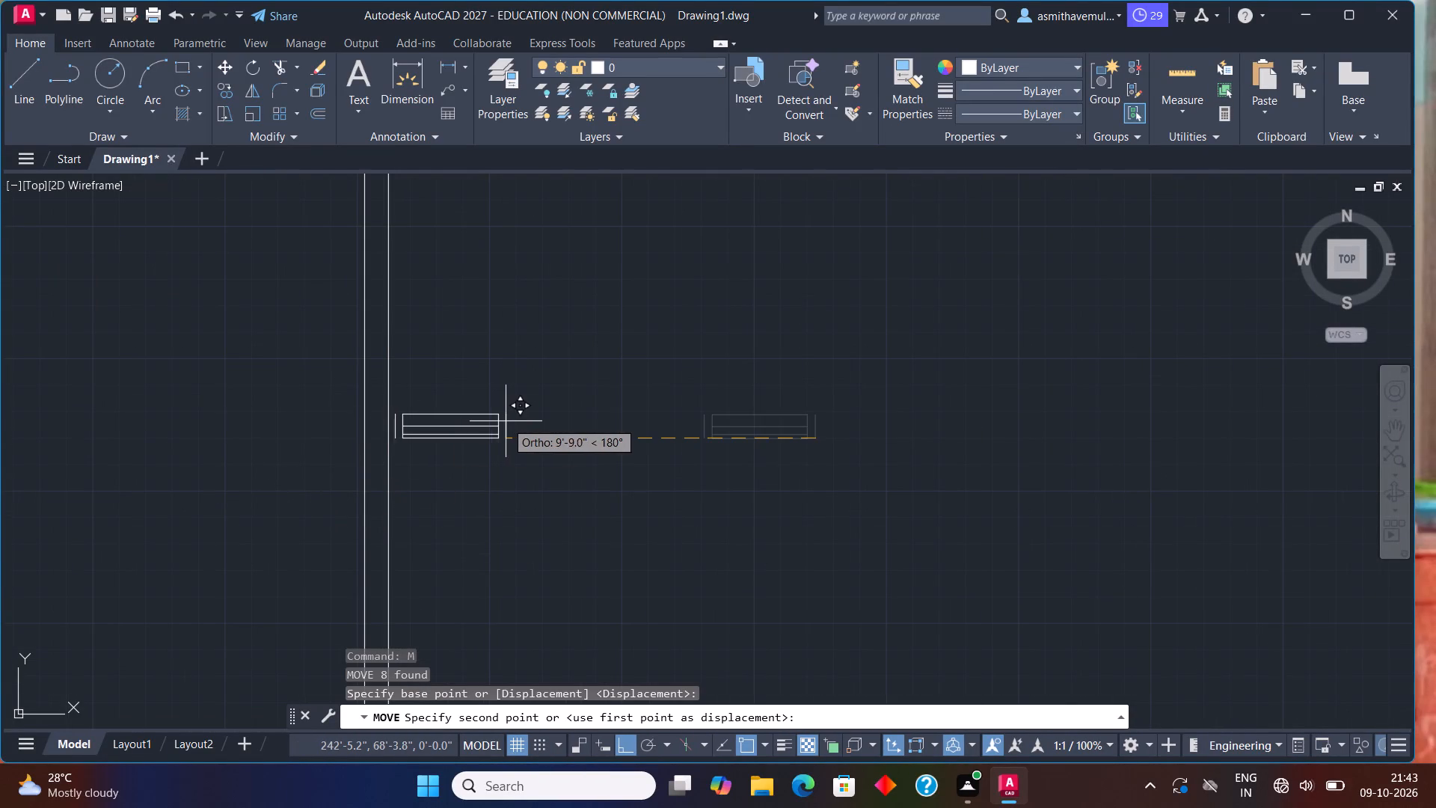
{"action": "left_click", "coordinate": [550, 425]}
With Ortho off, make five copies of the window symbol, scattered in the empty space east of the house.
{"action": "scroll", "coordinate": [553, 449], "scroll_direction": "down", "scroll_amount": 2}
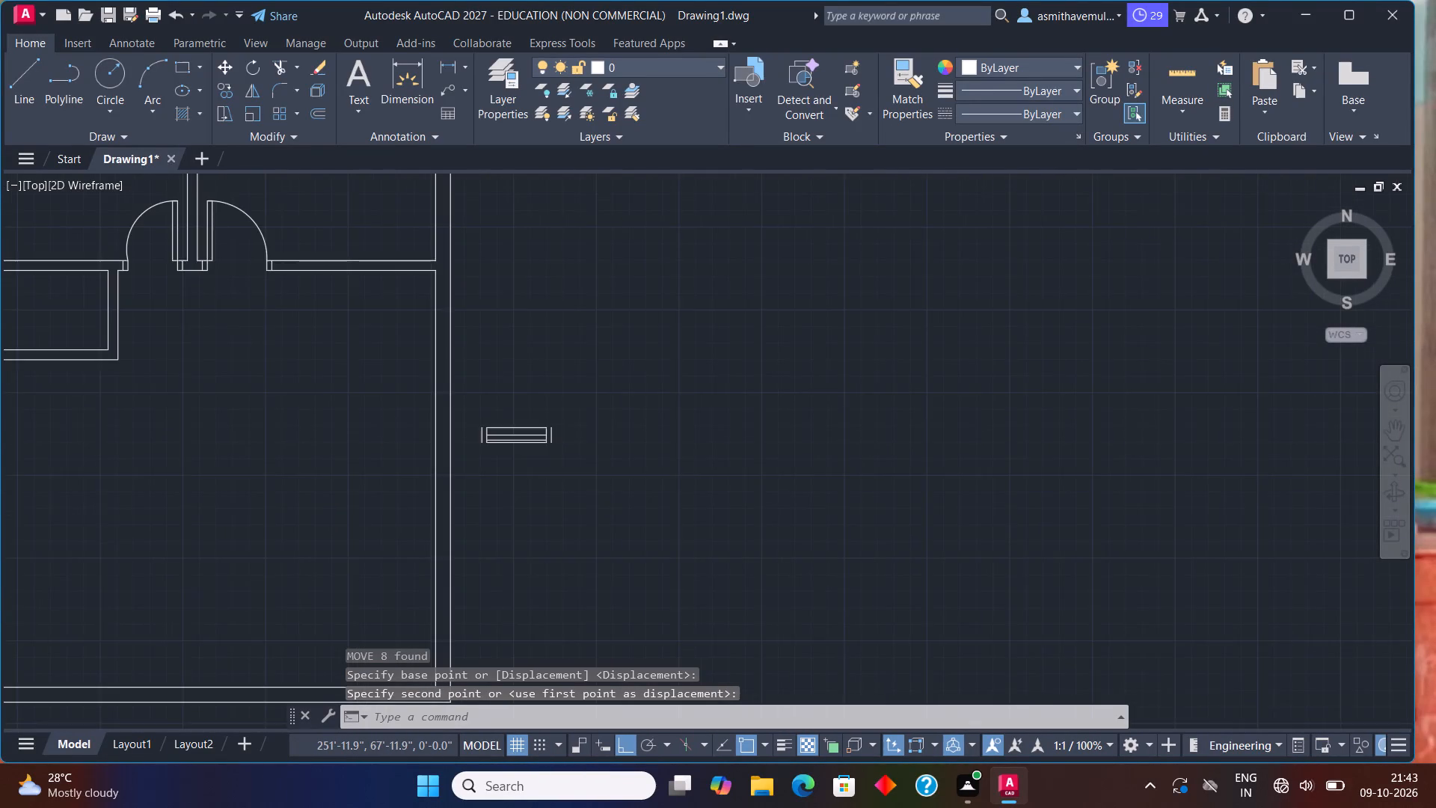
{"action": "middle_click_drag", "start_coordinate": [554, 444], "coordinate": [697, 484]}
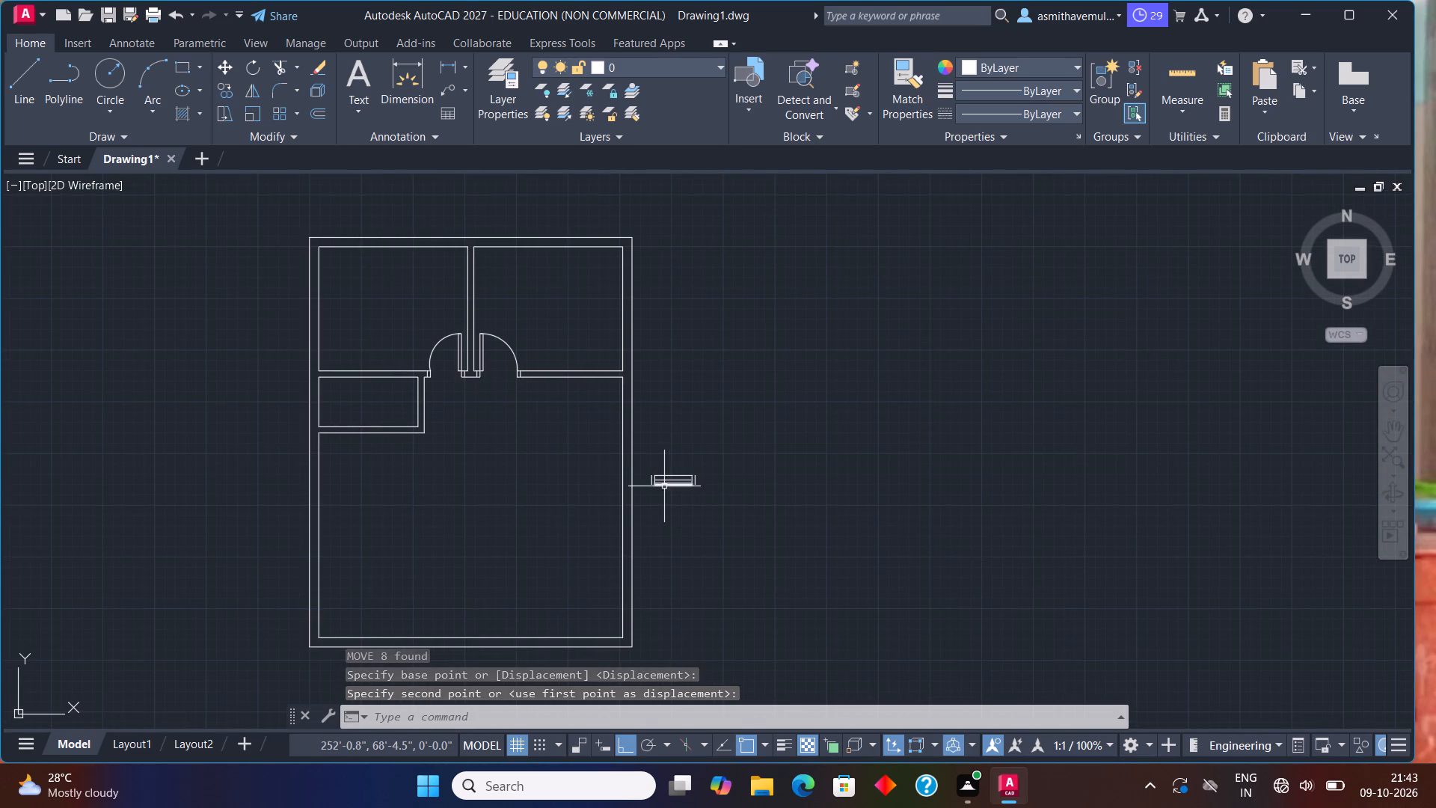
{"action": "scroll", "coordinate": [663, 484], "scroll_direction": "up", "scroll_amount": 2}
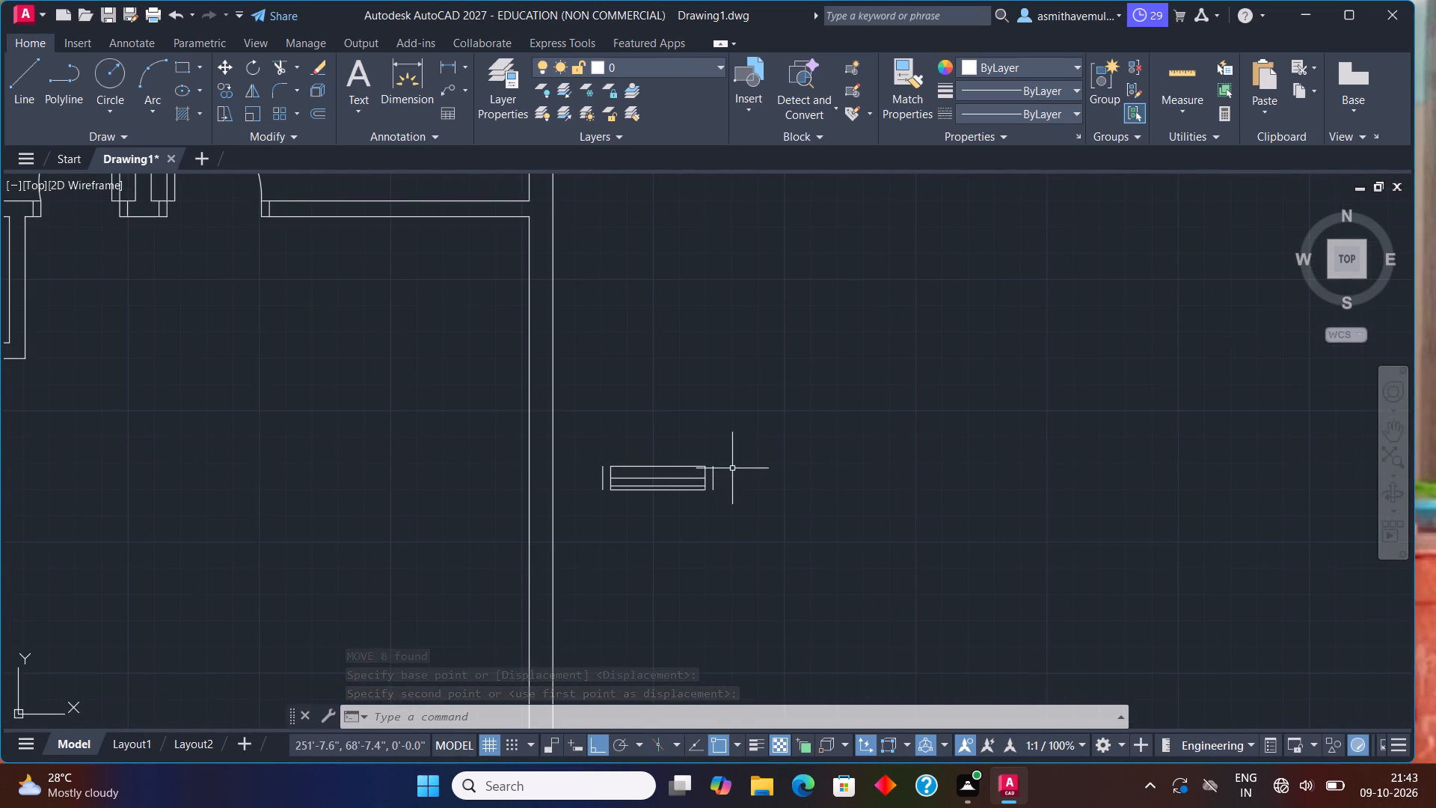
{"action": "left_click_drag", "start_coordinate": [733, 451], "coordinate": [667, 536]}
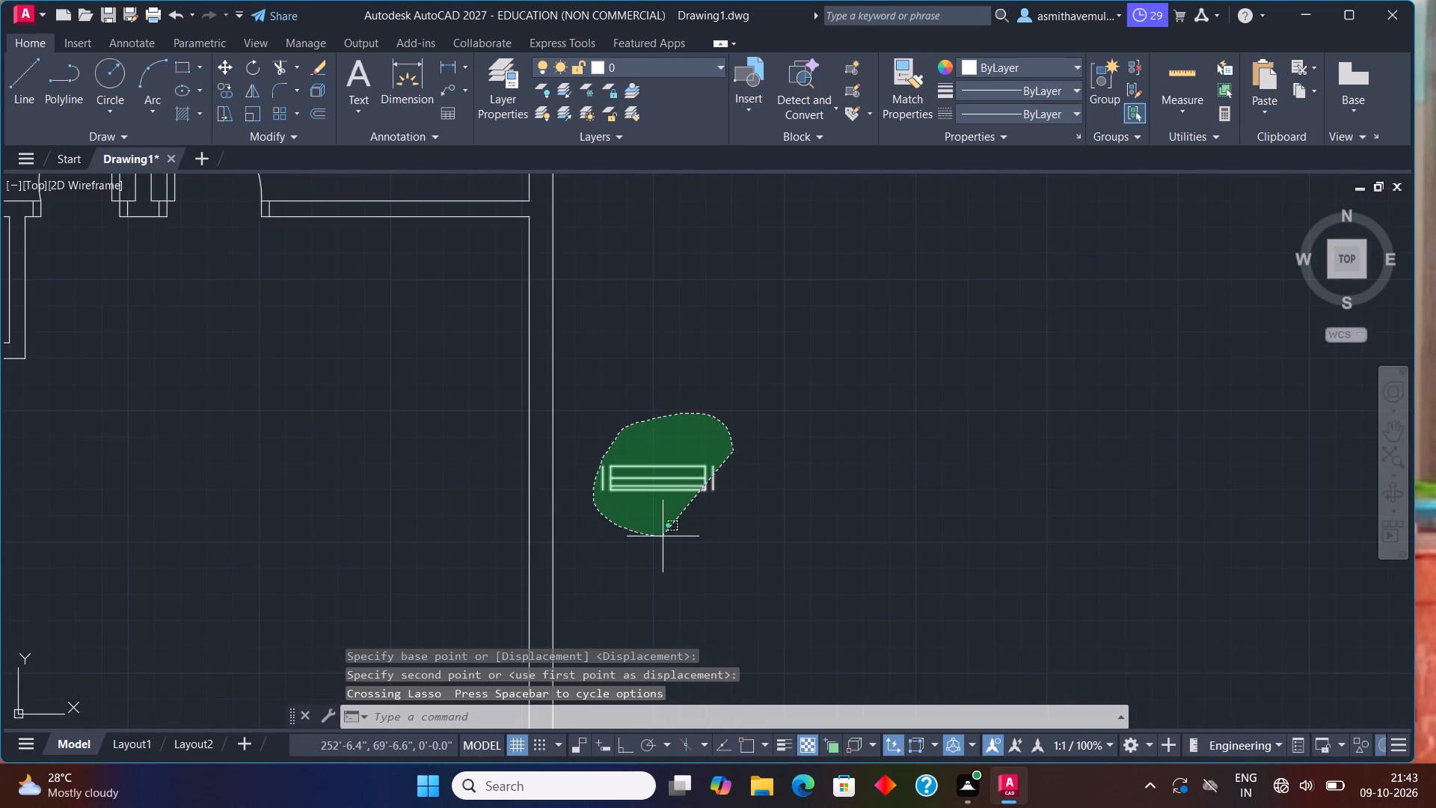
{"action": "left_click_drag", "start_coordinate": [667, 536], "coordinate": [734, 532]}
{"action": "key", "text": "F8"}
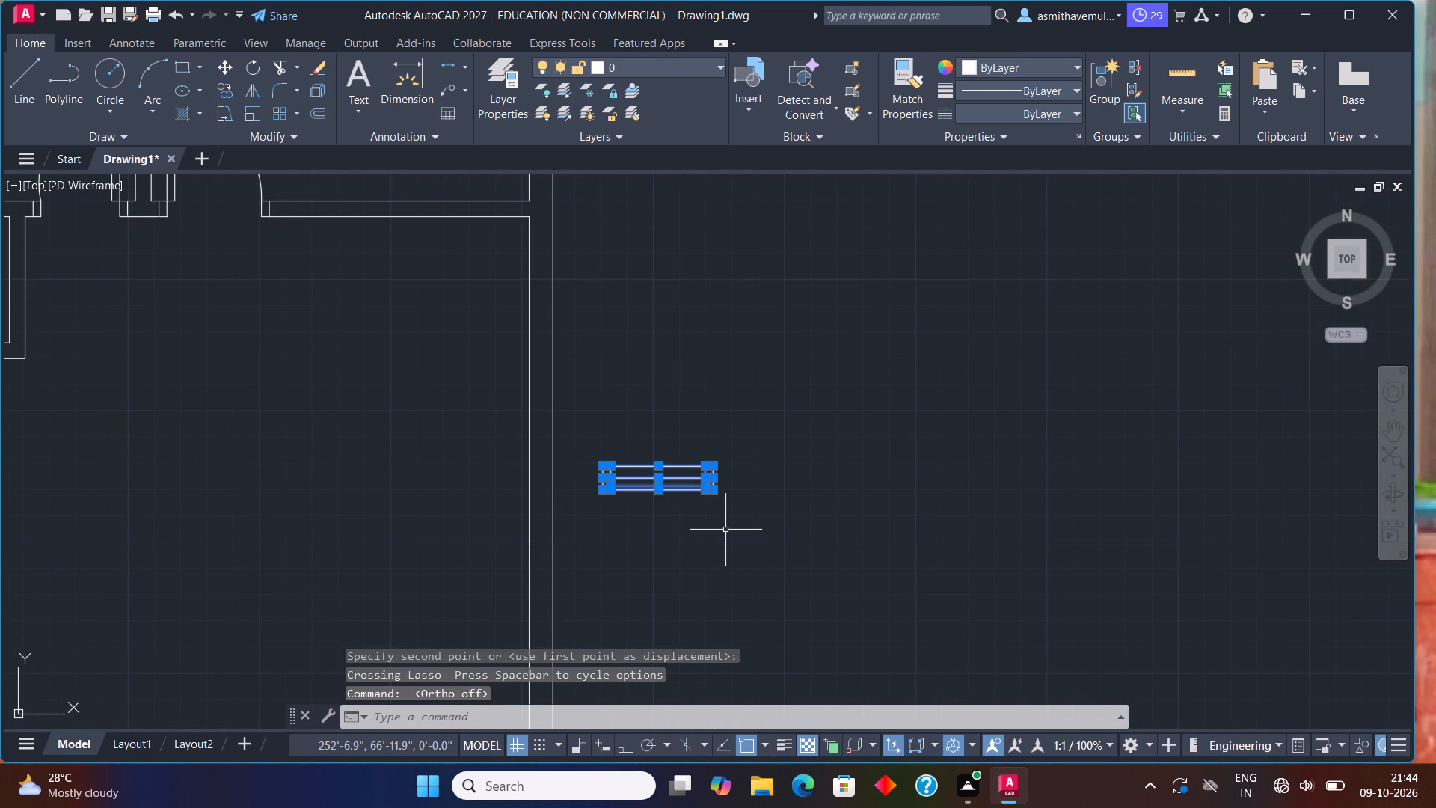
{"action": "type", "text": "COPY"}
{"action": "key", "text": "Return"}
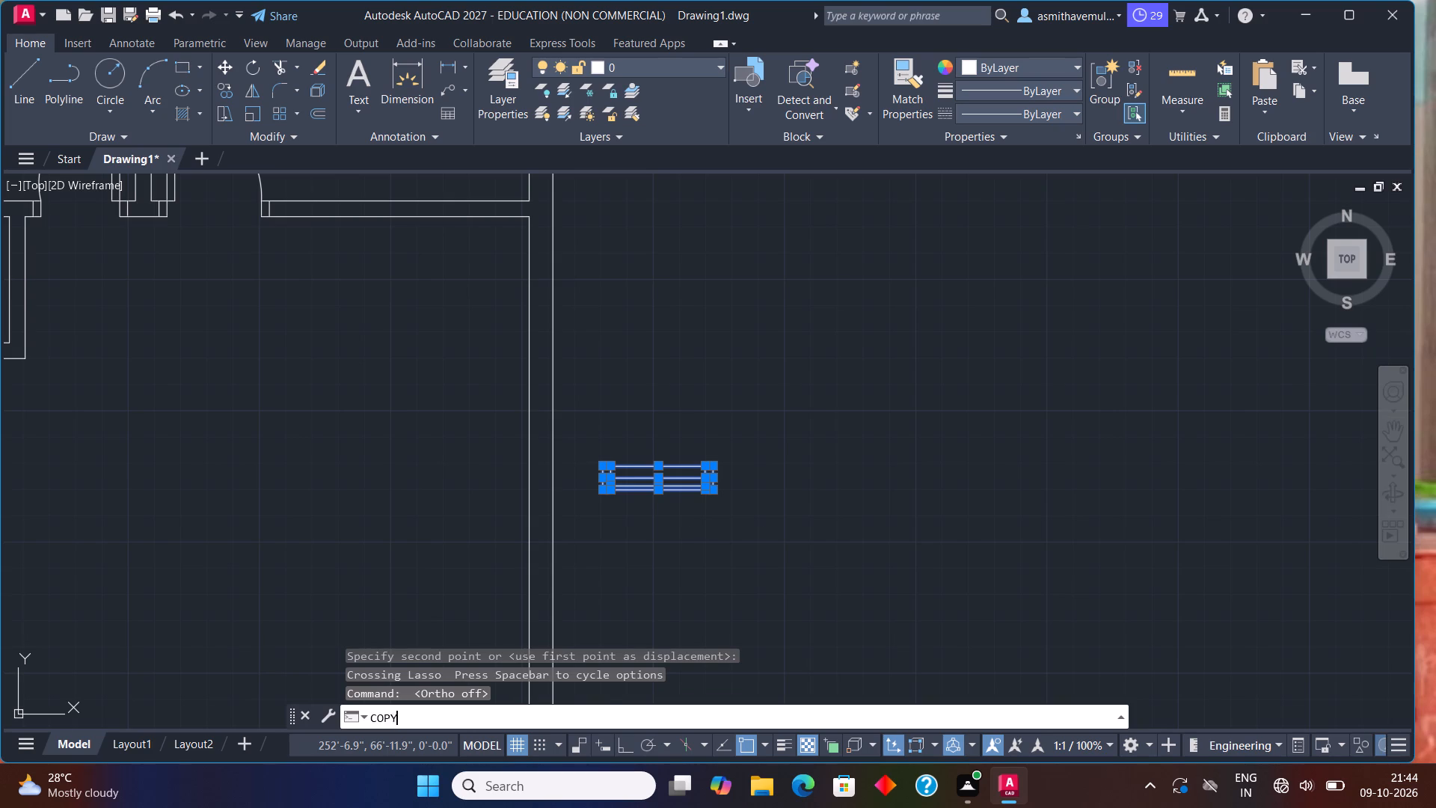
{"action": "left_click", "coordinate": [716, 491]}
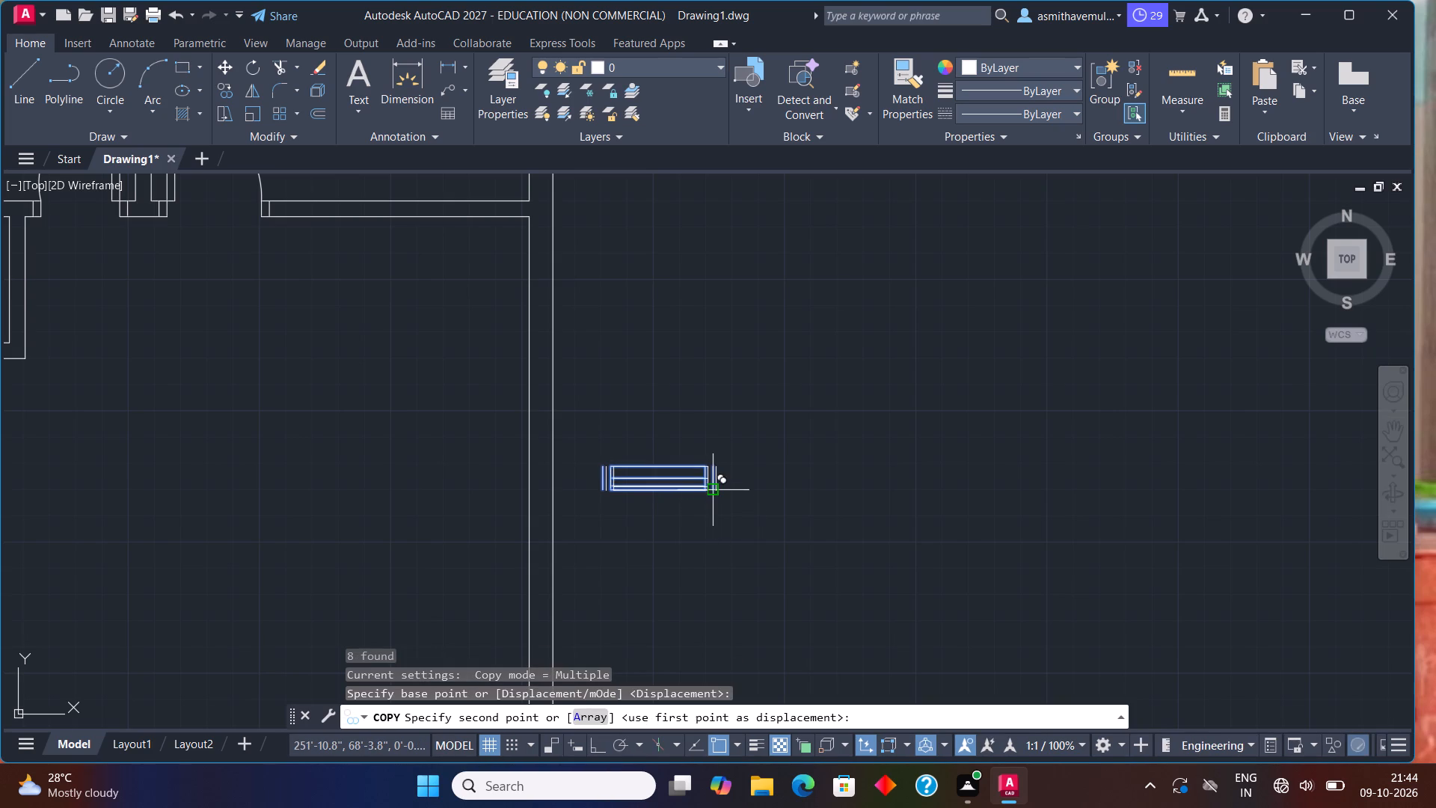
{"action": "left_click", "coordinate": [689, 383]}
{"action": "left_click", "coordinate": [840, 346]}
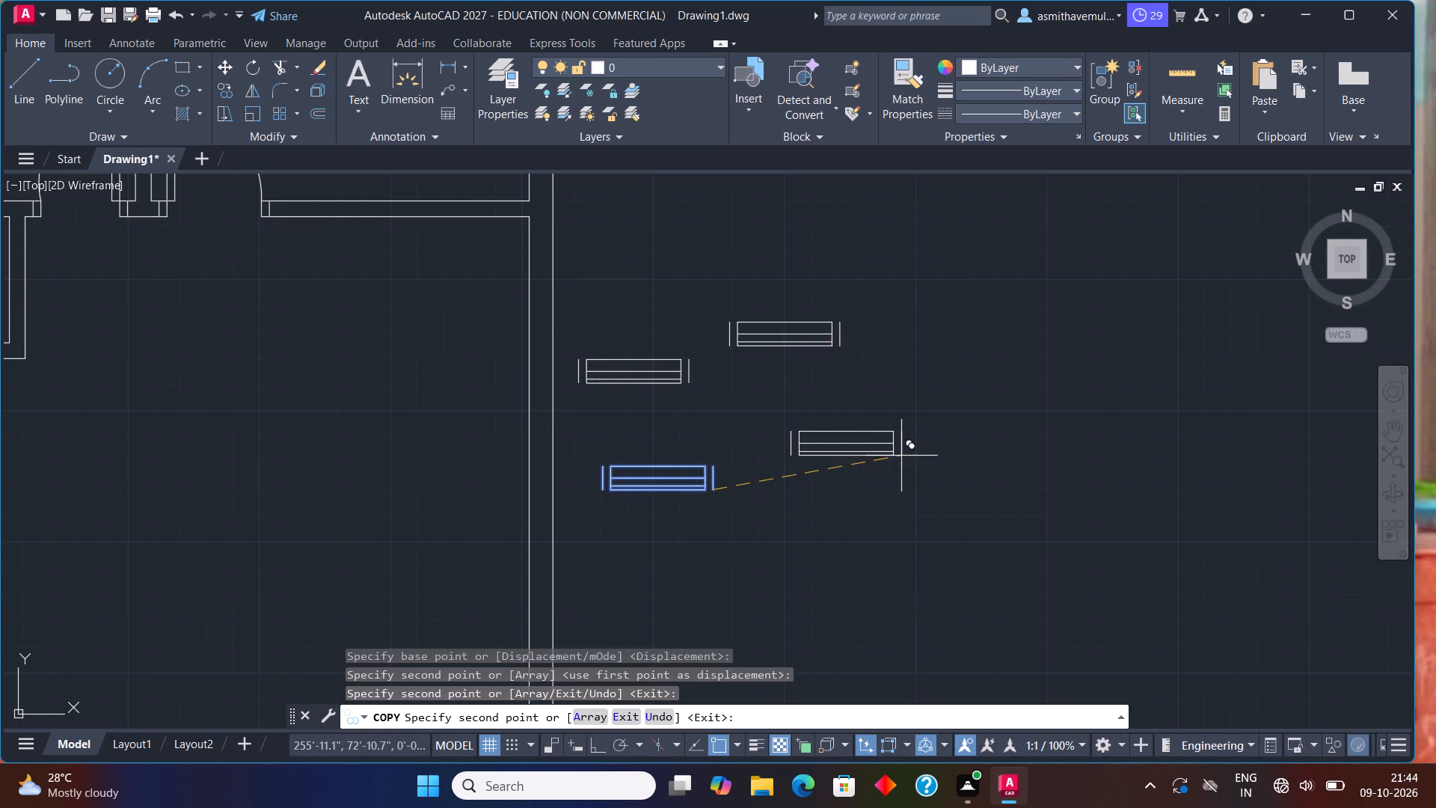
{"action": "left_click", "coordinate": [902, 456]}
{"action": "left_click", "coordinate": [903, 540]}
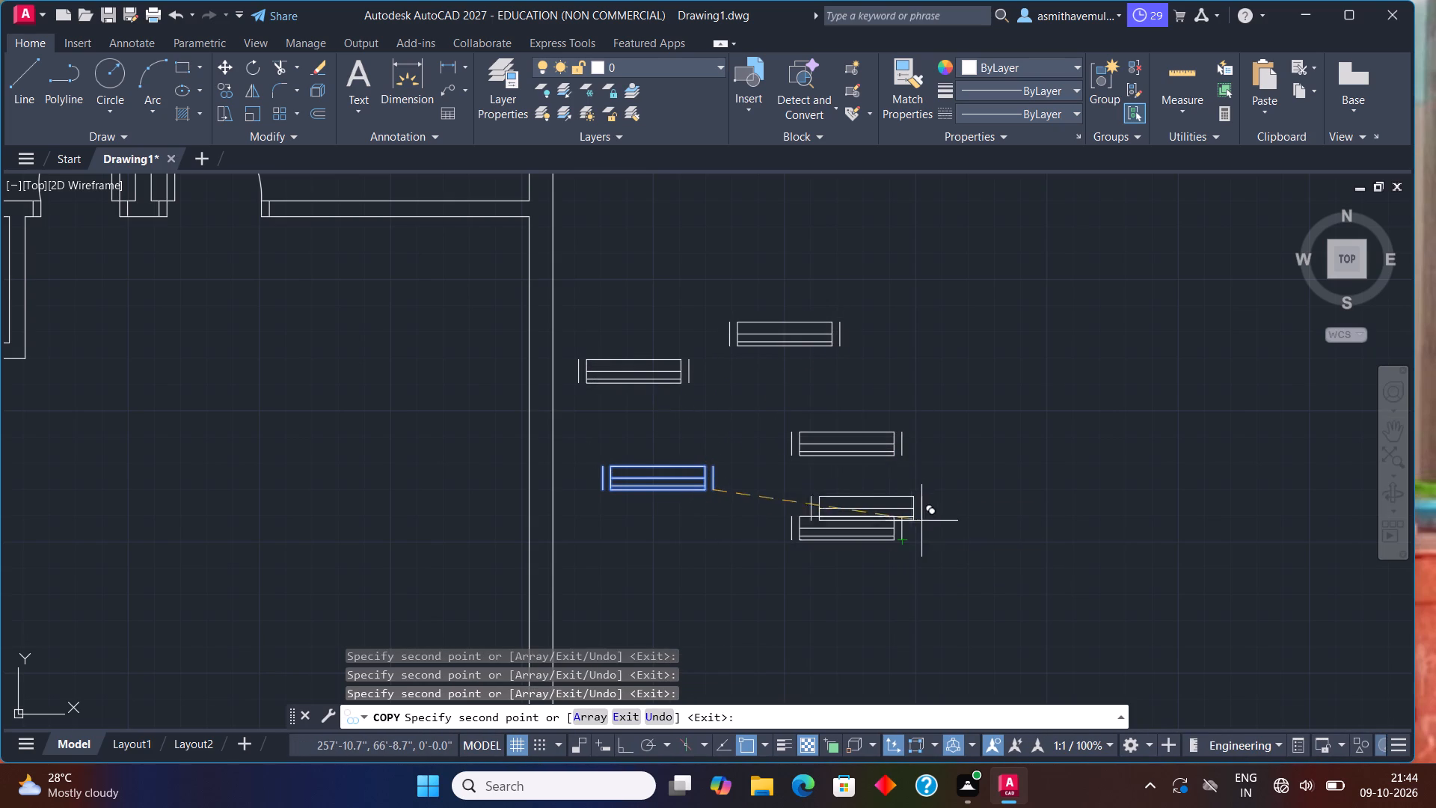
{"action": "left_click", "coordinate": [1028, 497]}
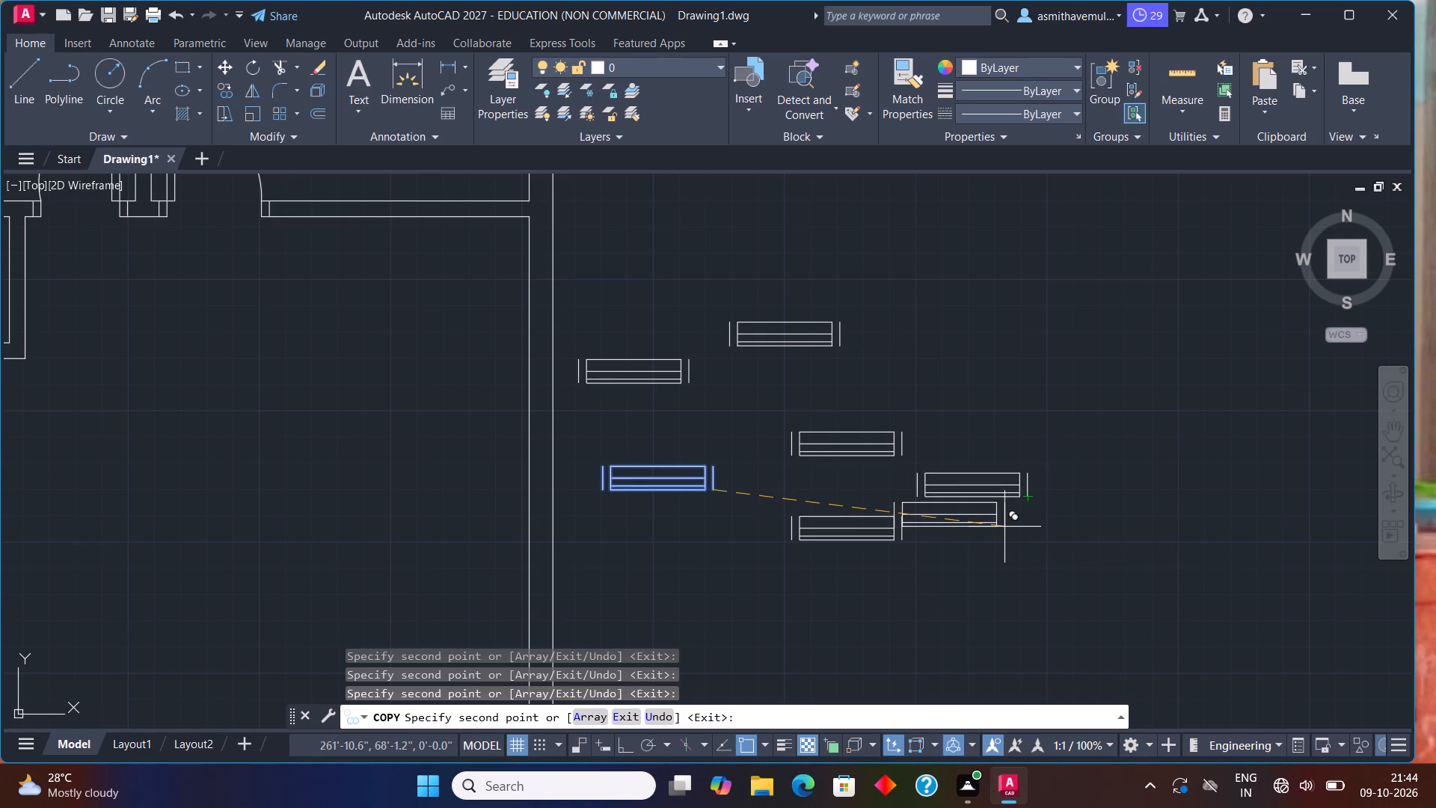
{"action": "key", "text": "Escape"}
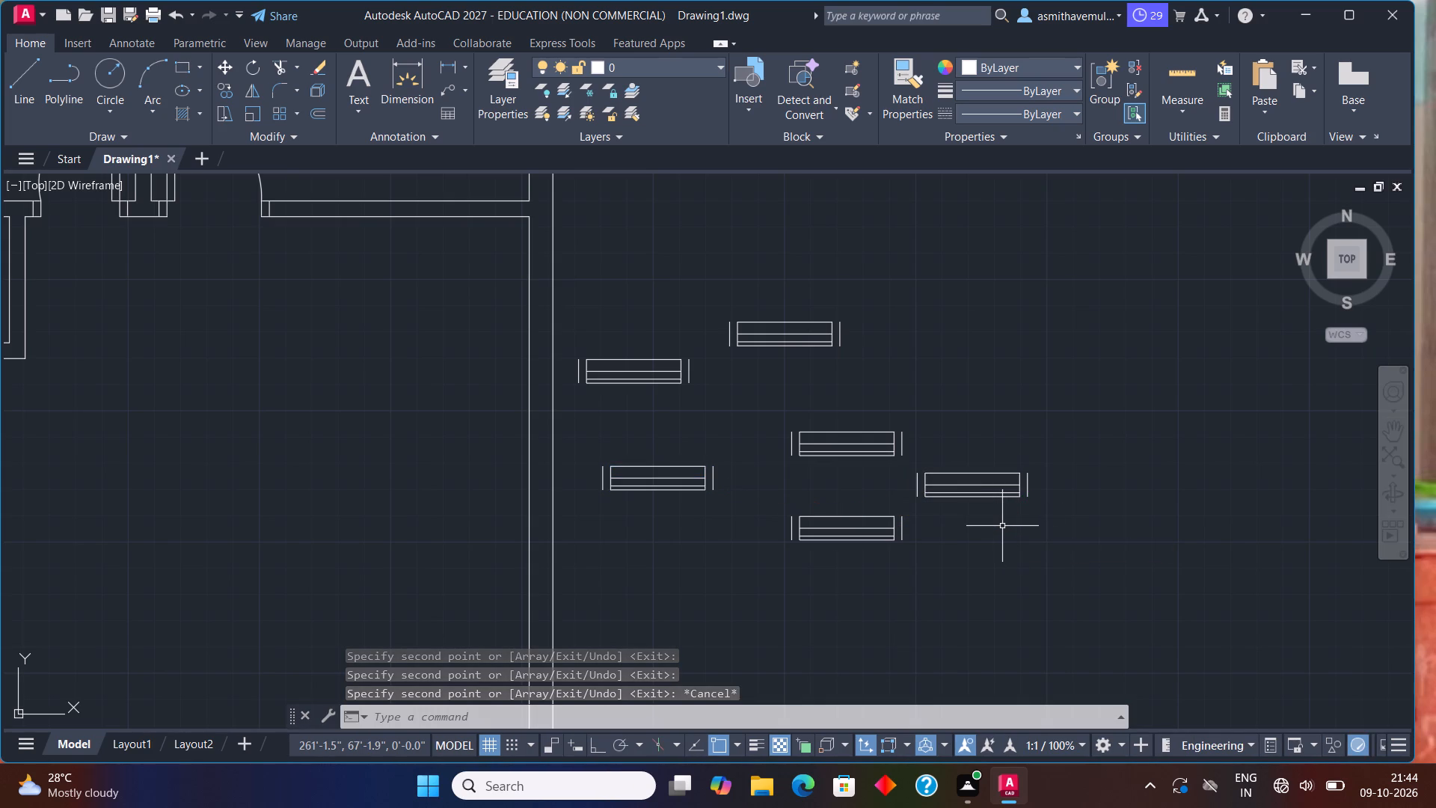
{"action": "key", "text": "Escape"}
{"action": "key", "text": "Escape"}
{"action": "key", "text": "Escape"}
{"action": "key", "text": "Escape"}
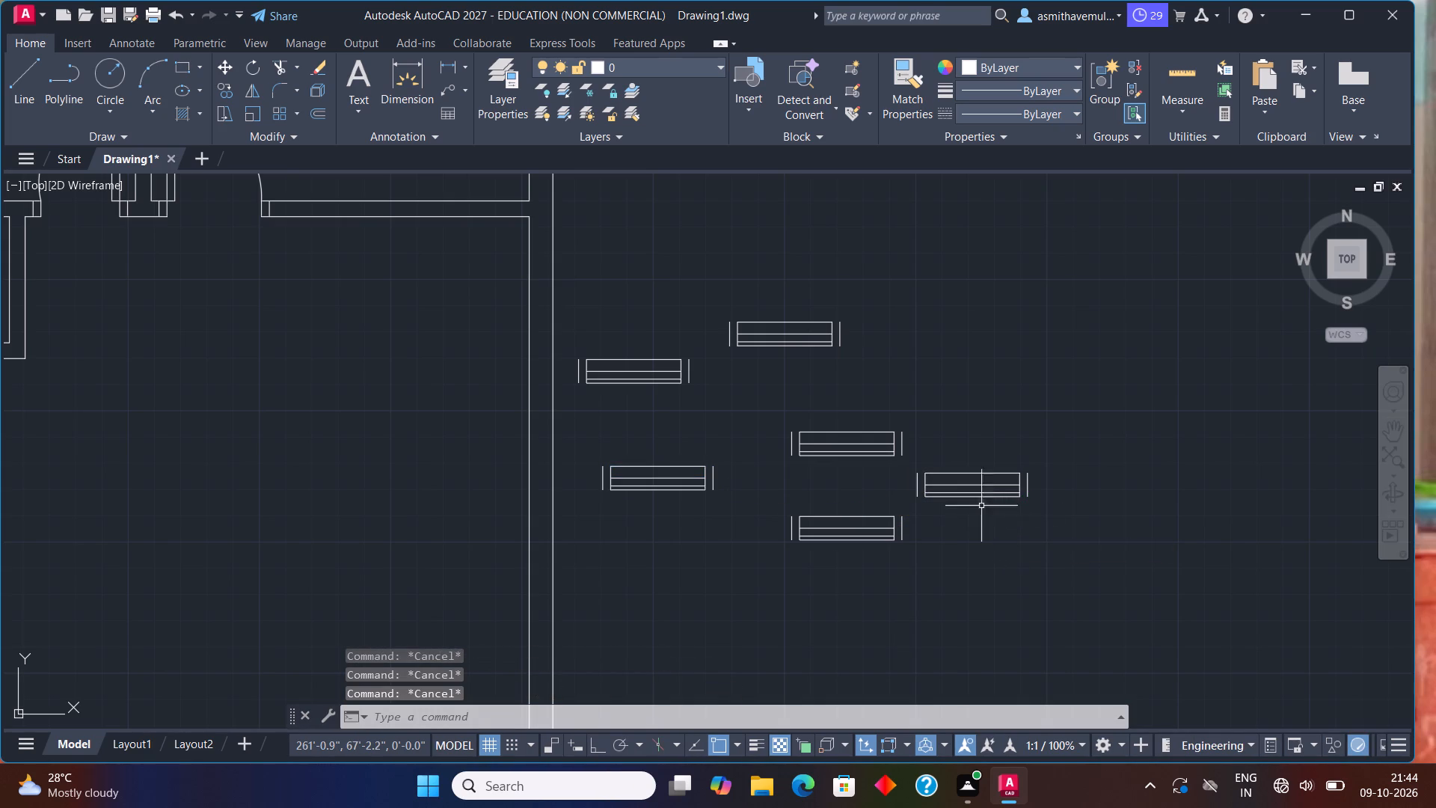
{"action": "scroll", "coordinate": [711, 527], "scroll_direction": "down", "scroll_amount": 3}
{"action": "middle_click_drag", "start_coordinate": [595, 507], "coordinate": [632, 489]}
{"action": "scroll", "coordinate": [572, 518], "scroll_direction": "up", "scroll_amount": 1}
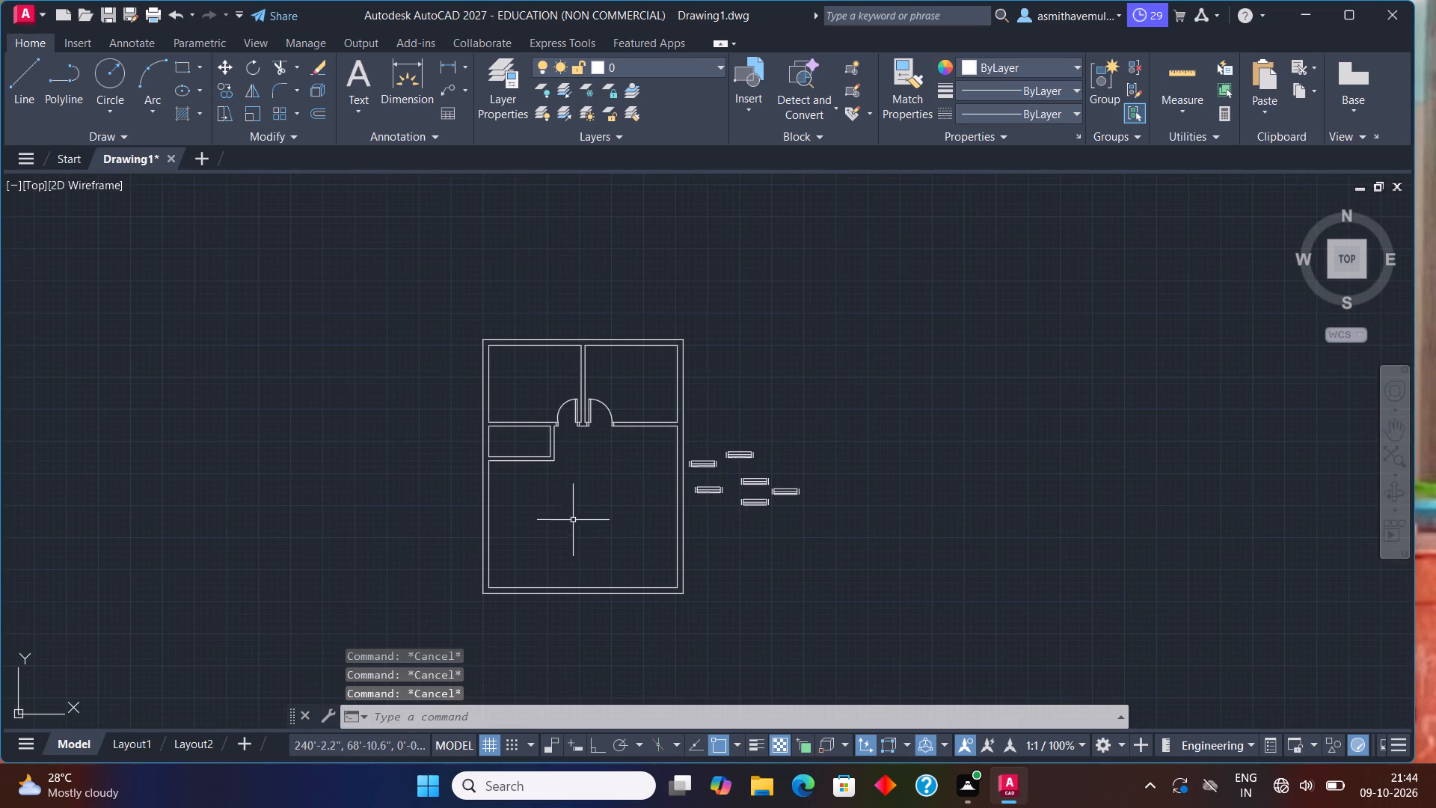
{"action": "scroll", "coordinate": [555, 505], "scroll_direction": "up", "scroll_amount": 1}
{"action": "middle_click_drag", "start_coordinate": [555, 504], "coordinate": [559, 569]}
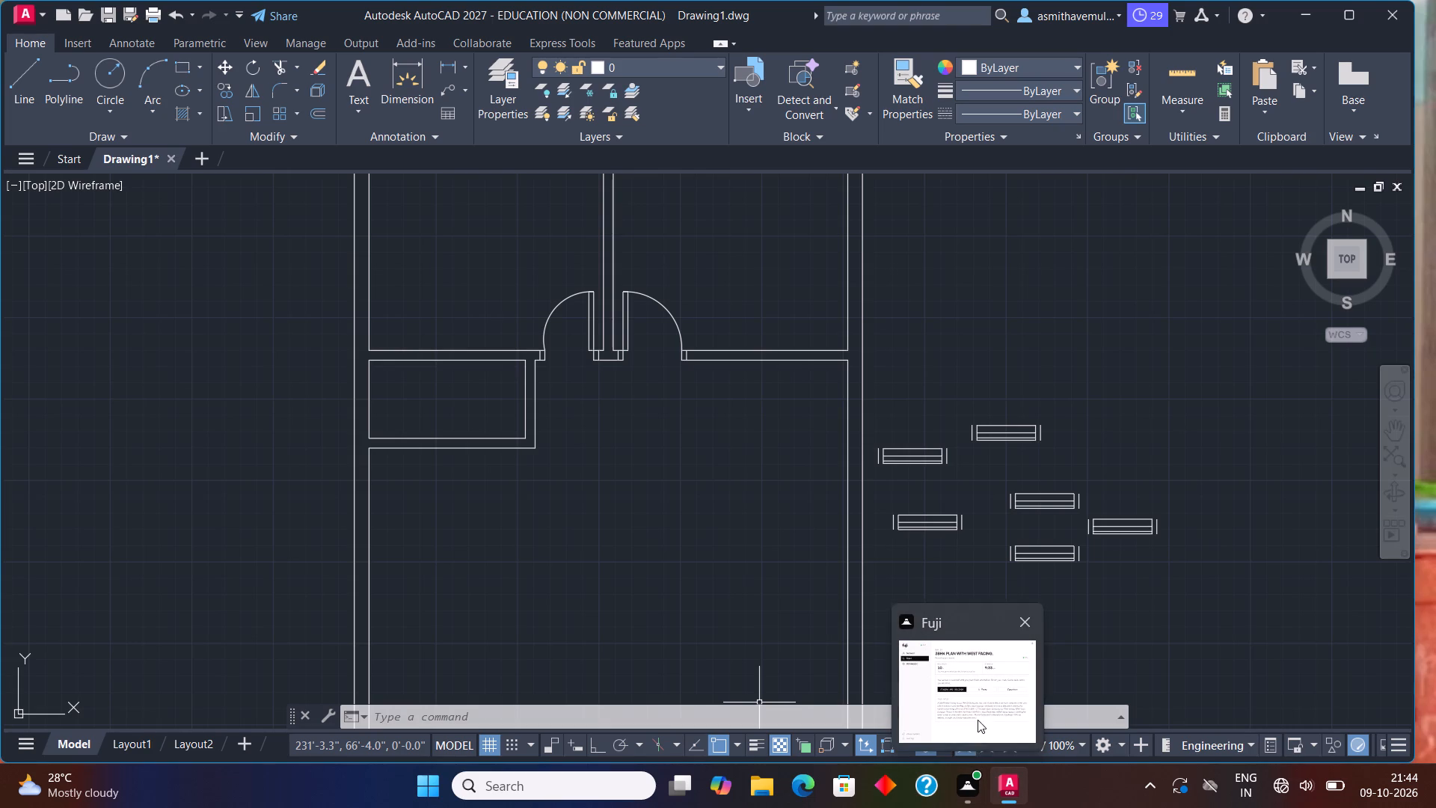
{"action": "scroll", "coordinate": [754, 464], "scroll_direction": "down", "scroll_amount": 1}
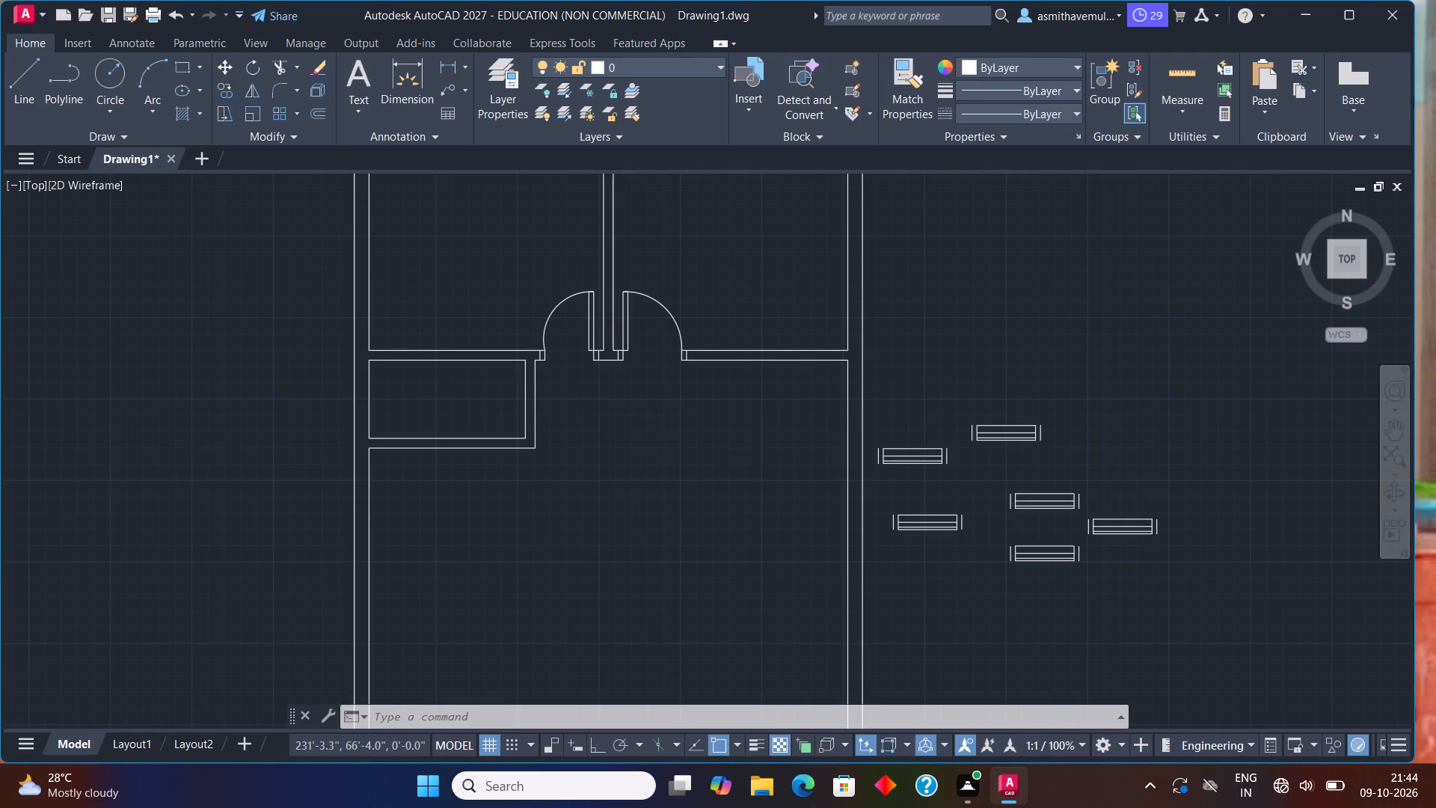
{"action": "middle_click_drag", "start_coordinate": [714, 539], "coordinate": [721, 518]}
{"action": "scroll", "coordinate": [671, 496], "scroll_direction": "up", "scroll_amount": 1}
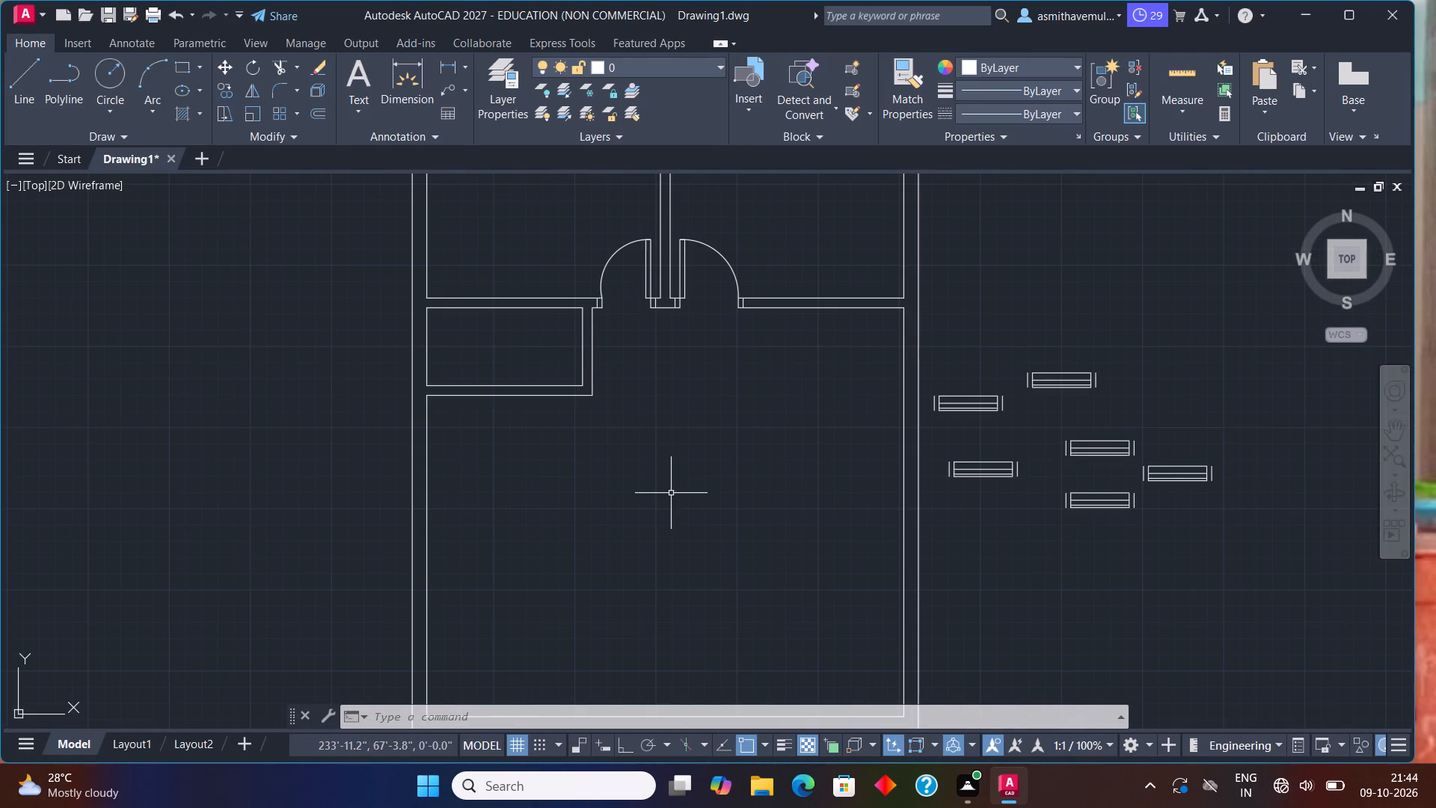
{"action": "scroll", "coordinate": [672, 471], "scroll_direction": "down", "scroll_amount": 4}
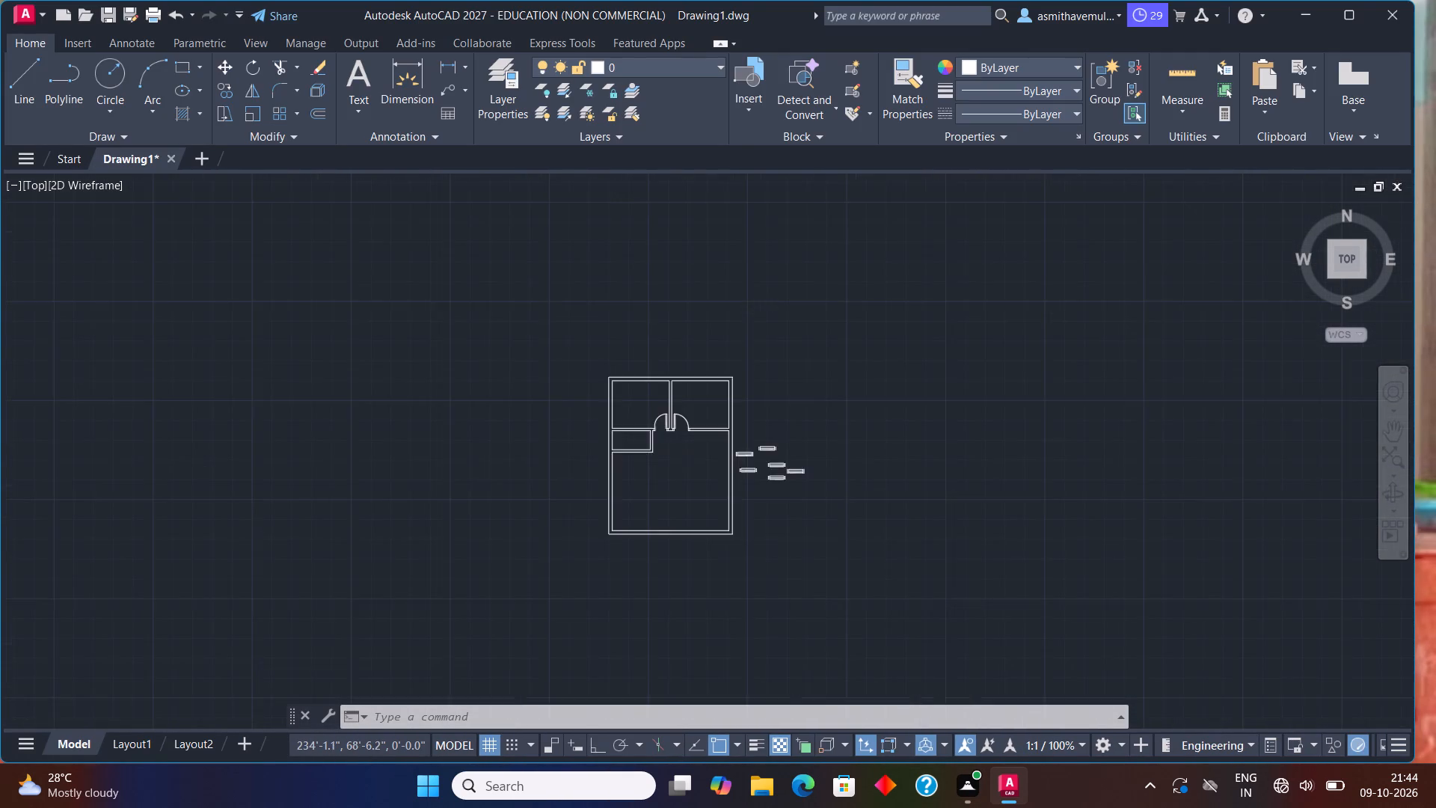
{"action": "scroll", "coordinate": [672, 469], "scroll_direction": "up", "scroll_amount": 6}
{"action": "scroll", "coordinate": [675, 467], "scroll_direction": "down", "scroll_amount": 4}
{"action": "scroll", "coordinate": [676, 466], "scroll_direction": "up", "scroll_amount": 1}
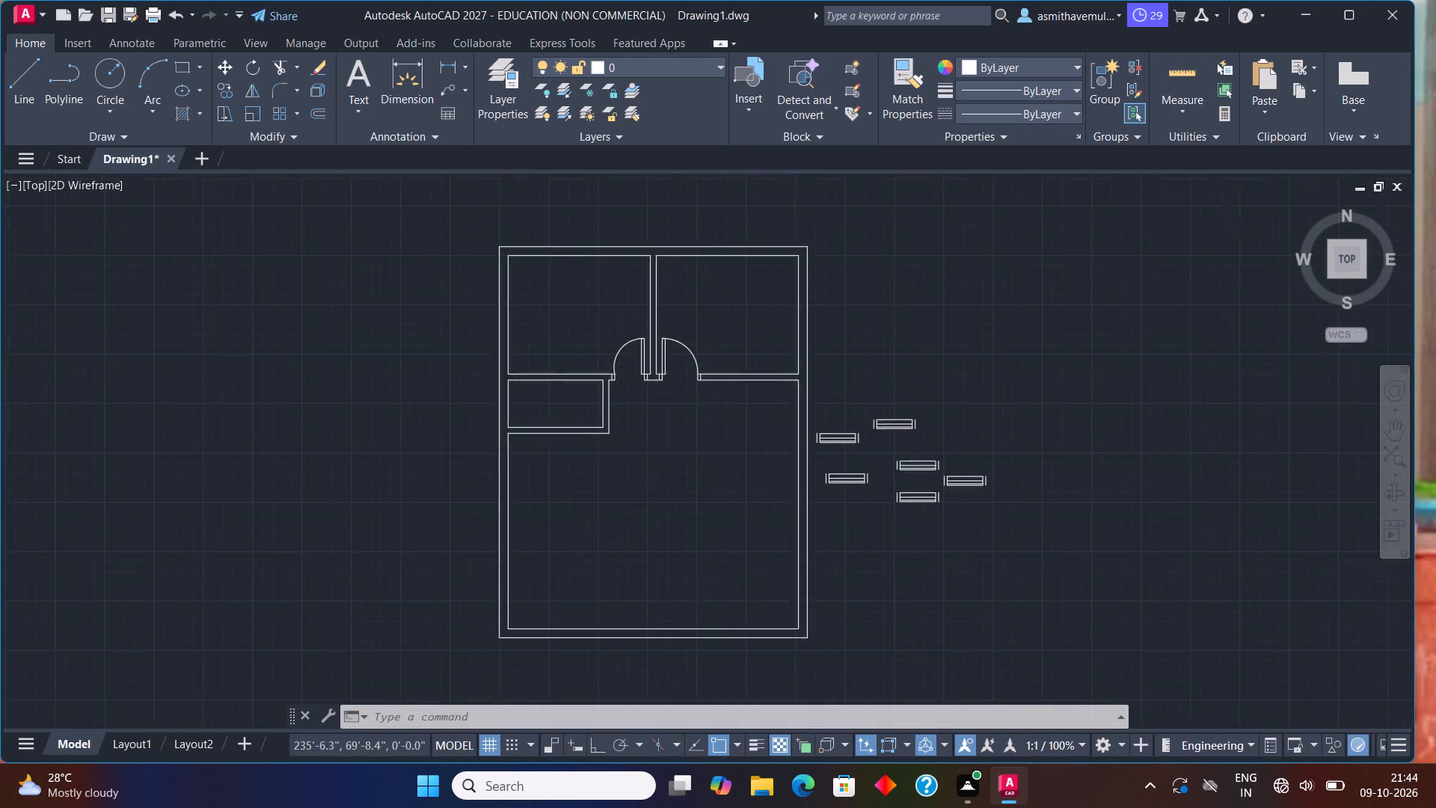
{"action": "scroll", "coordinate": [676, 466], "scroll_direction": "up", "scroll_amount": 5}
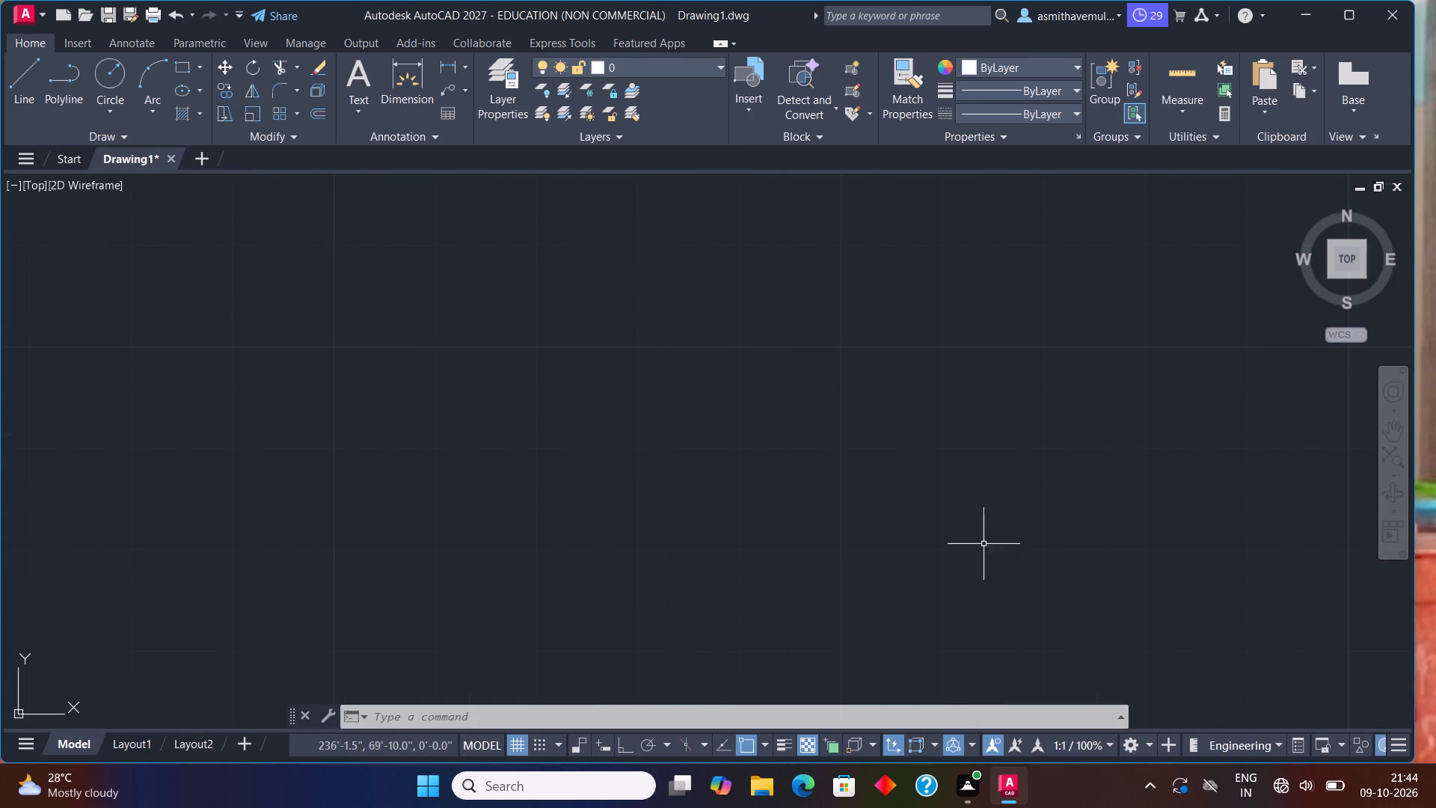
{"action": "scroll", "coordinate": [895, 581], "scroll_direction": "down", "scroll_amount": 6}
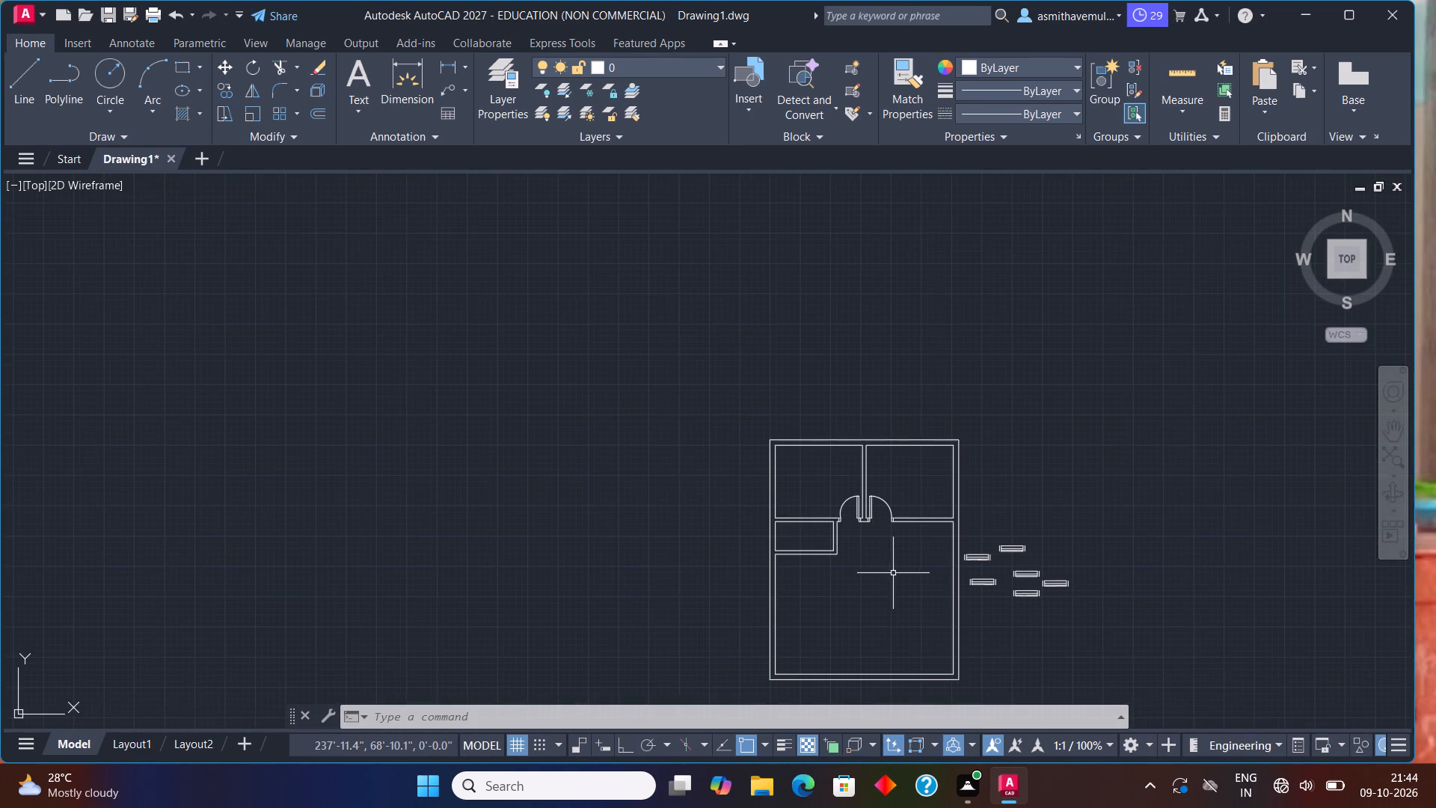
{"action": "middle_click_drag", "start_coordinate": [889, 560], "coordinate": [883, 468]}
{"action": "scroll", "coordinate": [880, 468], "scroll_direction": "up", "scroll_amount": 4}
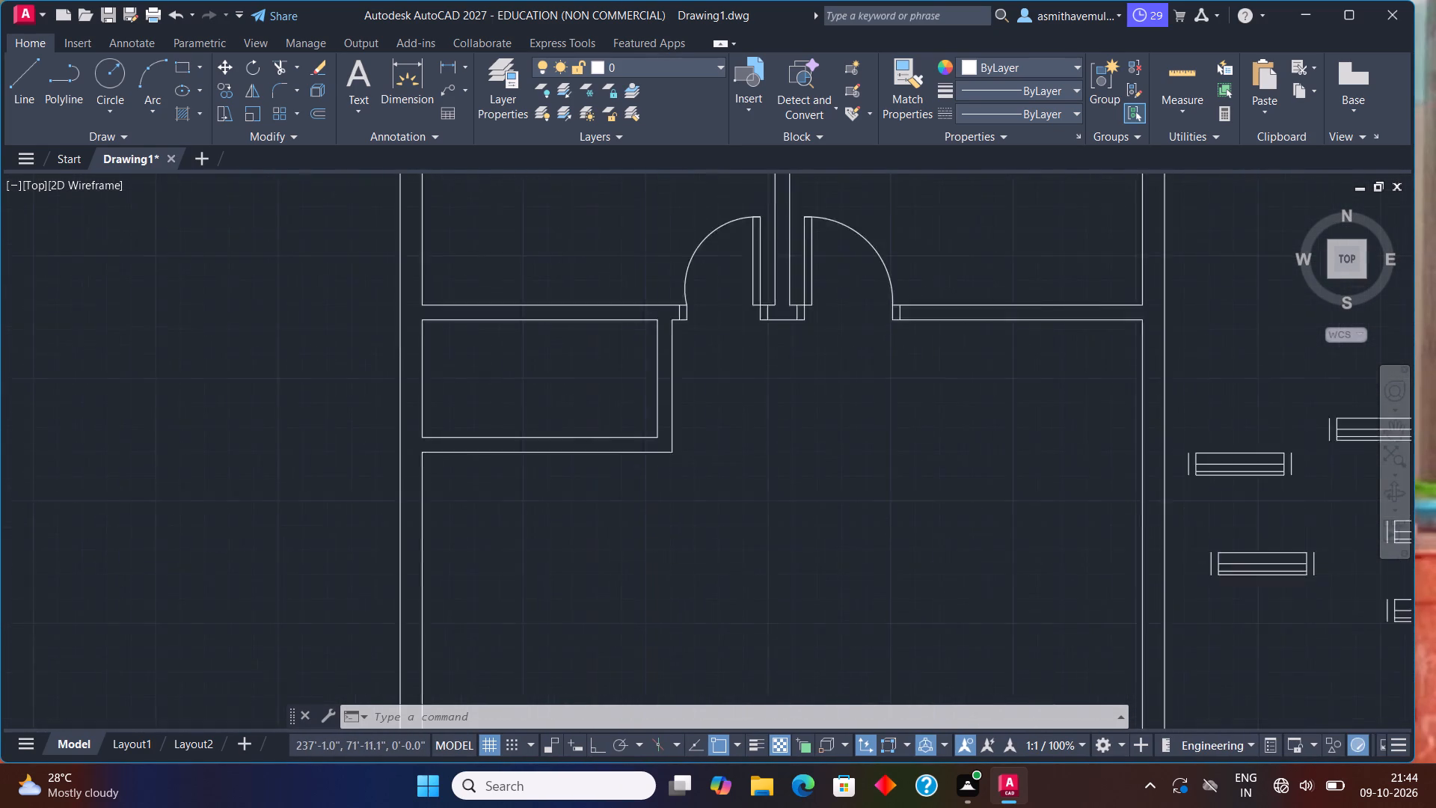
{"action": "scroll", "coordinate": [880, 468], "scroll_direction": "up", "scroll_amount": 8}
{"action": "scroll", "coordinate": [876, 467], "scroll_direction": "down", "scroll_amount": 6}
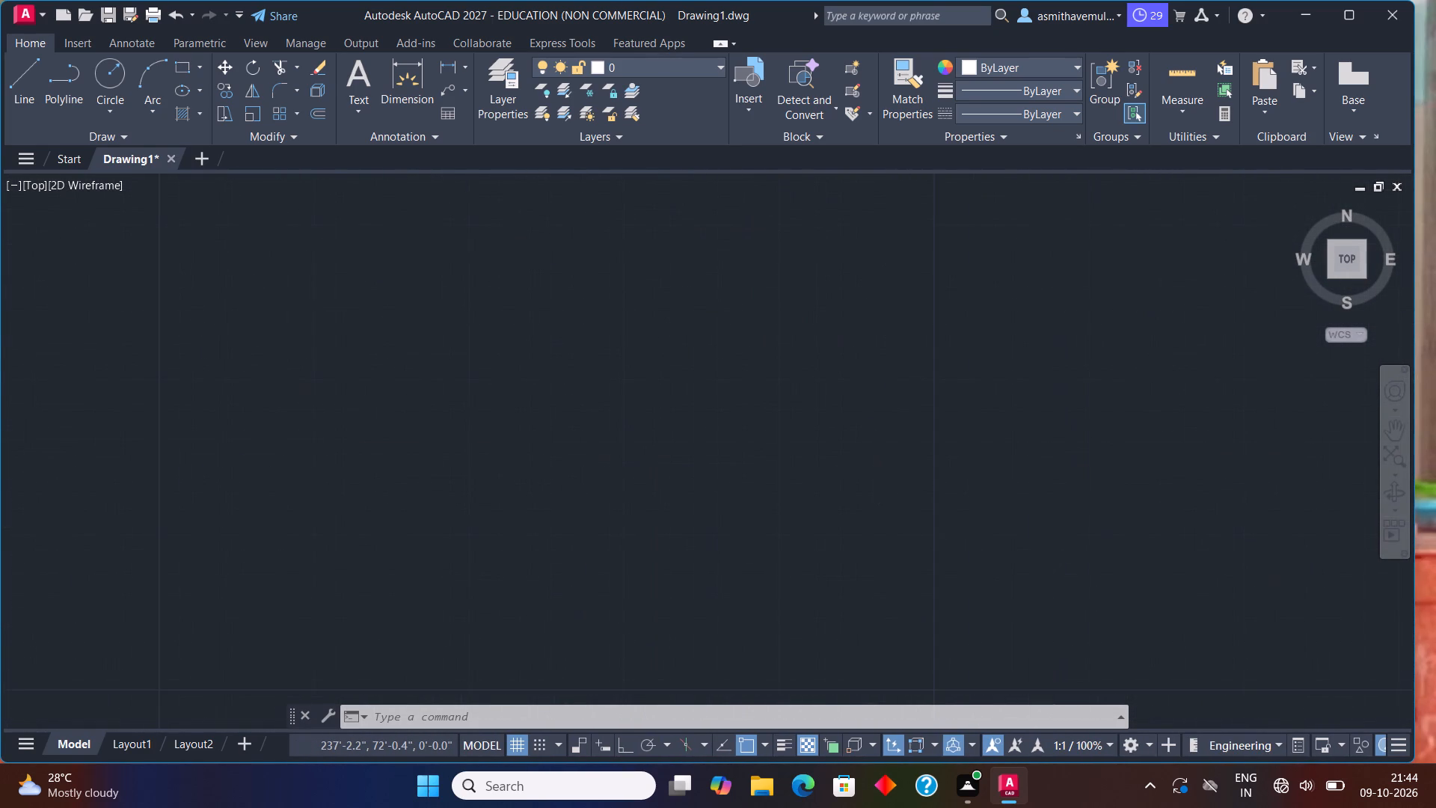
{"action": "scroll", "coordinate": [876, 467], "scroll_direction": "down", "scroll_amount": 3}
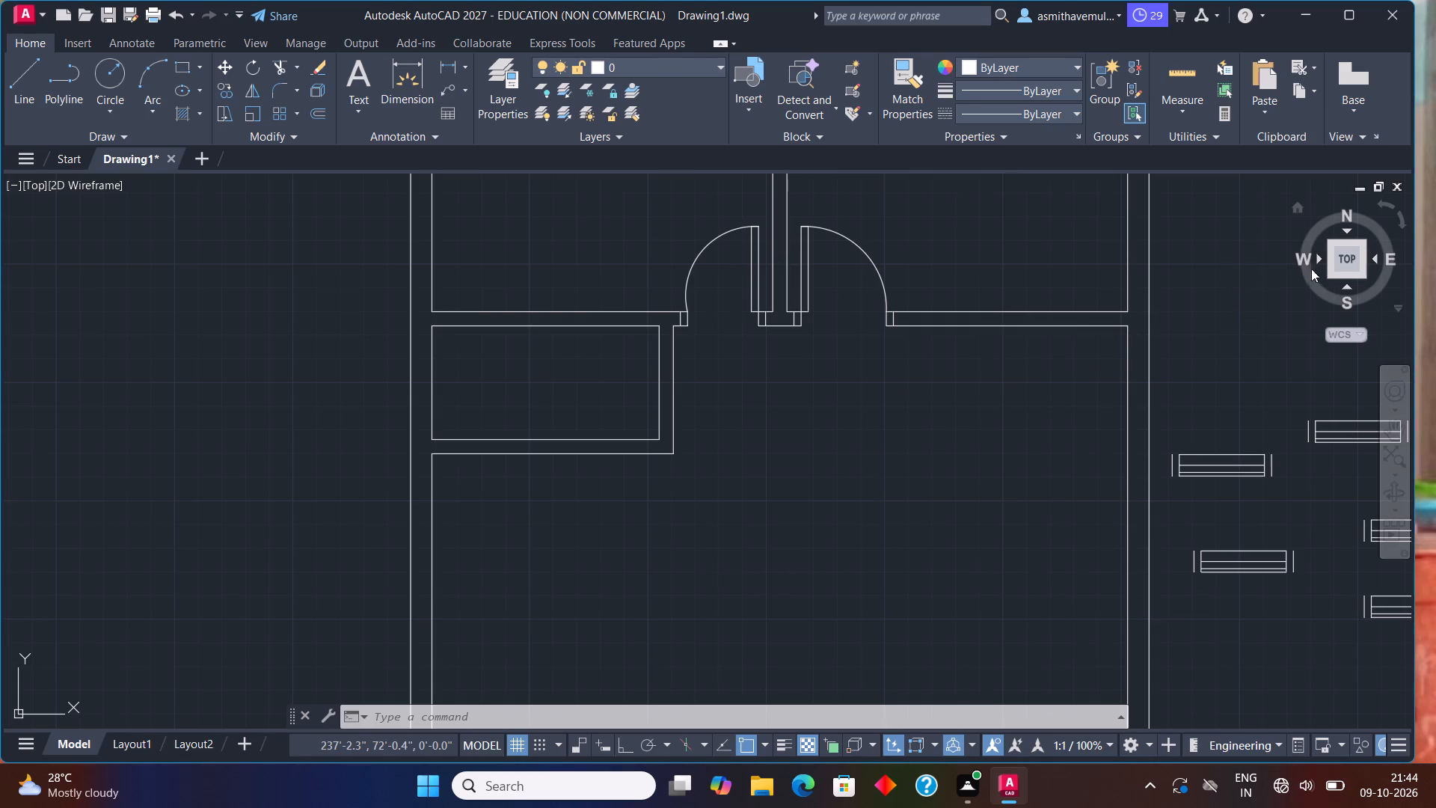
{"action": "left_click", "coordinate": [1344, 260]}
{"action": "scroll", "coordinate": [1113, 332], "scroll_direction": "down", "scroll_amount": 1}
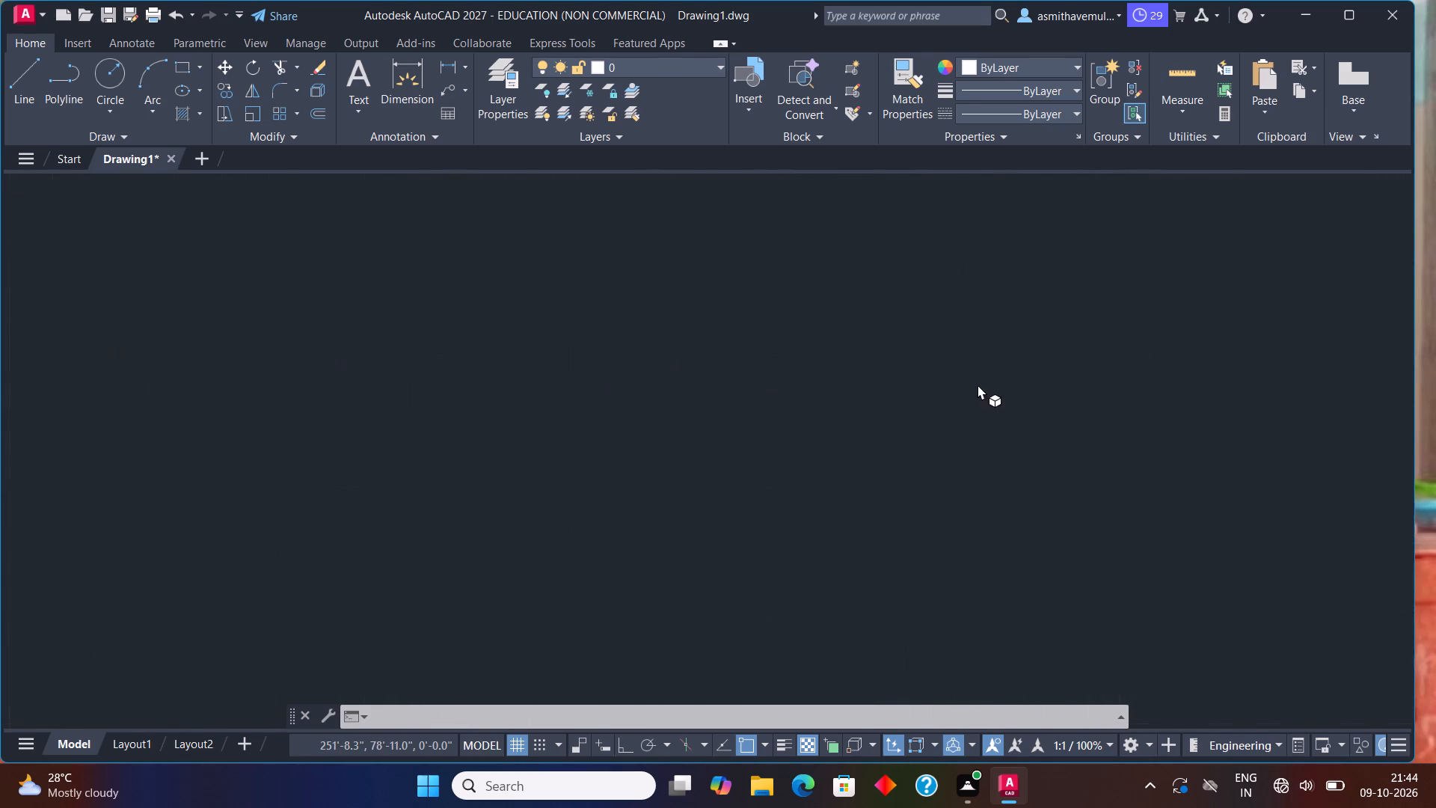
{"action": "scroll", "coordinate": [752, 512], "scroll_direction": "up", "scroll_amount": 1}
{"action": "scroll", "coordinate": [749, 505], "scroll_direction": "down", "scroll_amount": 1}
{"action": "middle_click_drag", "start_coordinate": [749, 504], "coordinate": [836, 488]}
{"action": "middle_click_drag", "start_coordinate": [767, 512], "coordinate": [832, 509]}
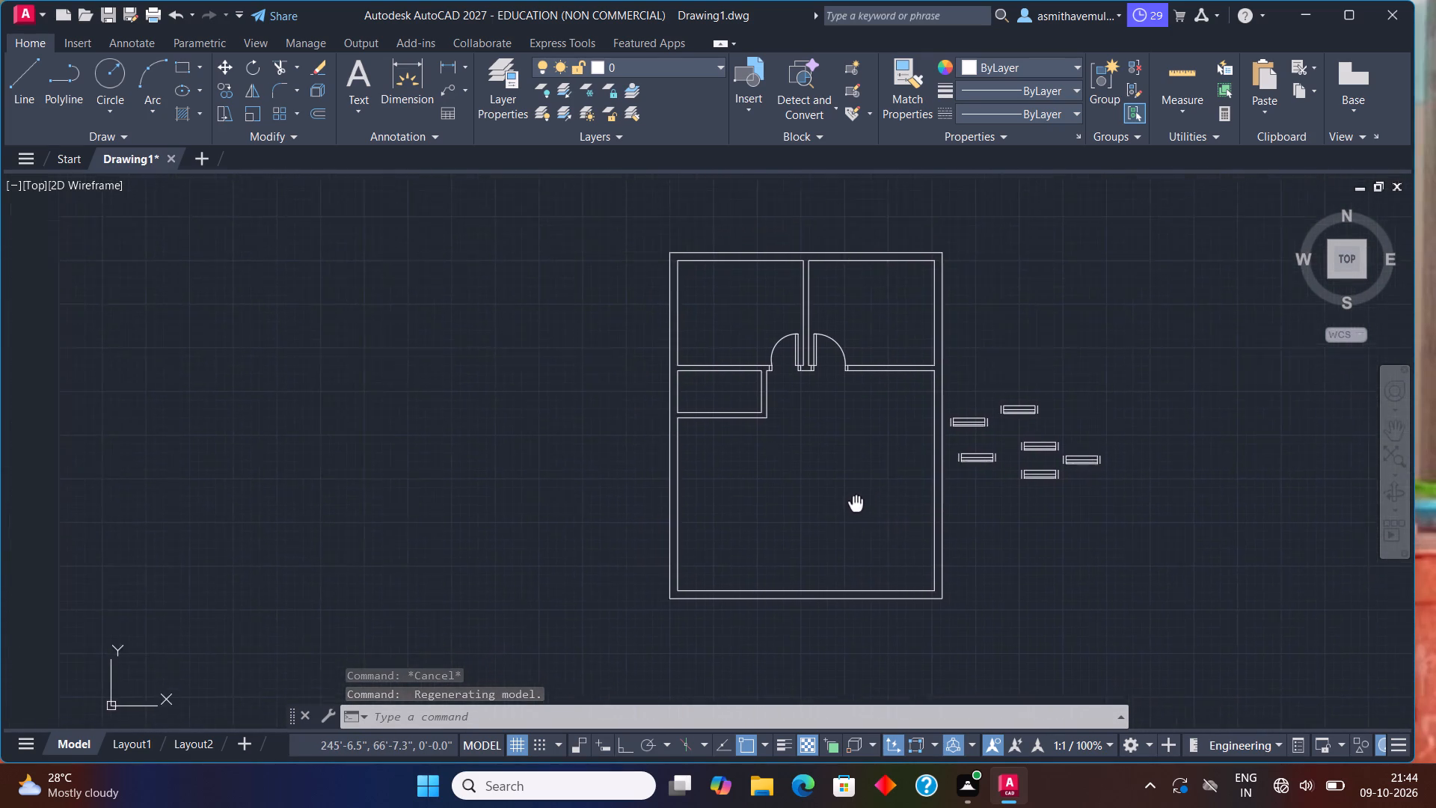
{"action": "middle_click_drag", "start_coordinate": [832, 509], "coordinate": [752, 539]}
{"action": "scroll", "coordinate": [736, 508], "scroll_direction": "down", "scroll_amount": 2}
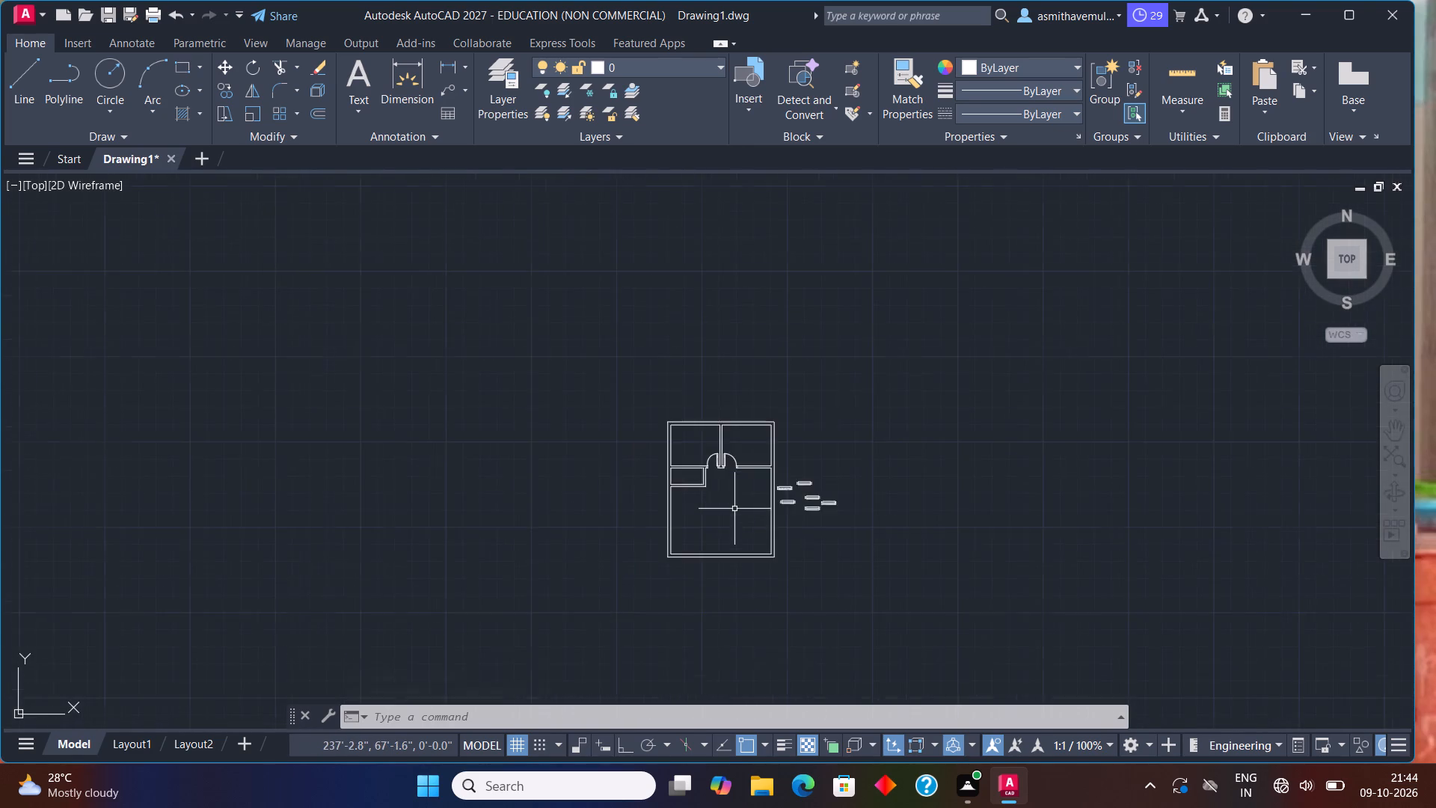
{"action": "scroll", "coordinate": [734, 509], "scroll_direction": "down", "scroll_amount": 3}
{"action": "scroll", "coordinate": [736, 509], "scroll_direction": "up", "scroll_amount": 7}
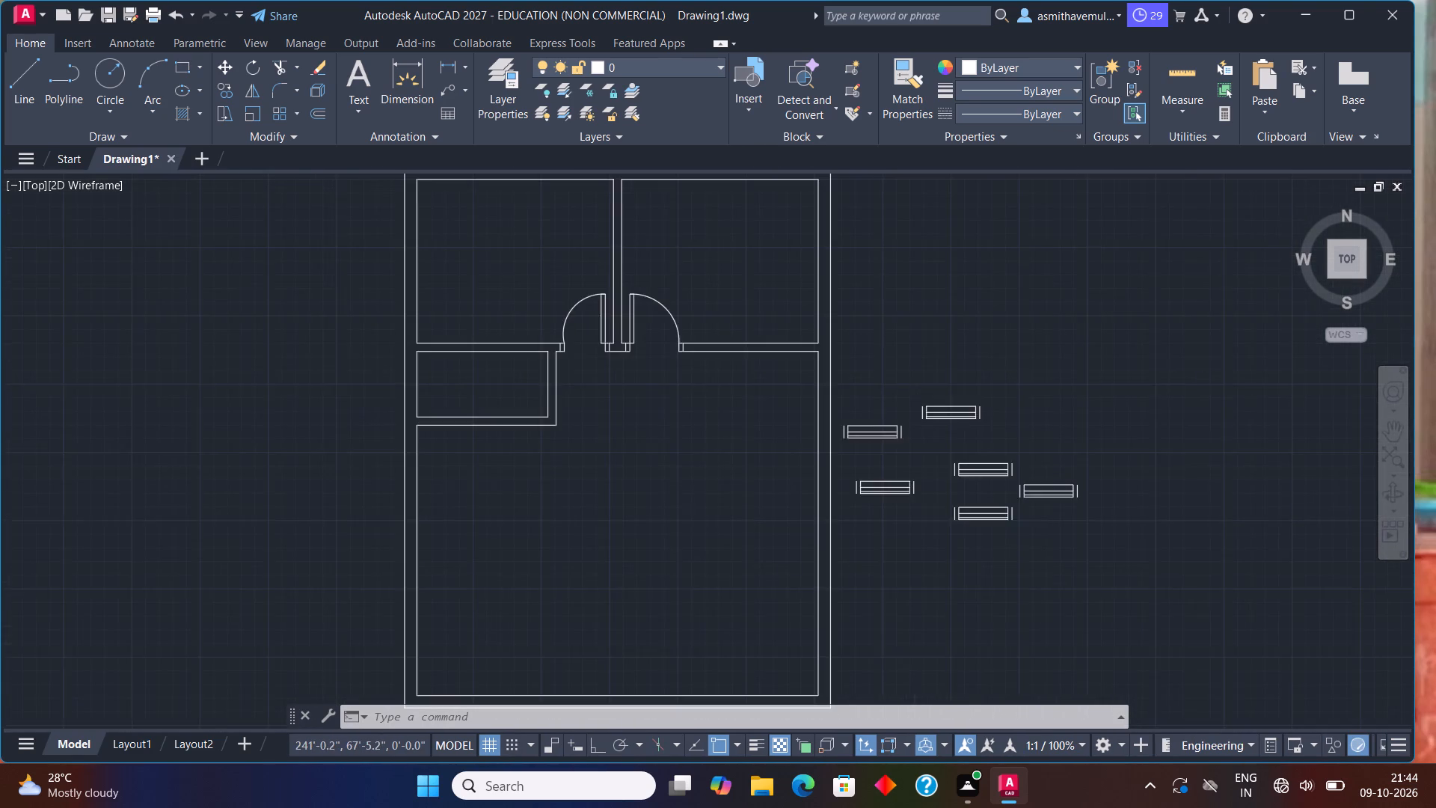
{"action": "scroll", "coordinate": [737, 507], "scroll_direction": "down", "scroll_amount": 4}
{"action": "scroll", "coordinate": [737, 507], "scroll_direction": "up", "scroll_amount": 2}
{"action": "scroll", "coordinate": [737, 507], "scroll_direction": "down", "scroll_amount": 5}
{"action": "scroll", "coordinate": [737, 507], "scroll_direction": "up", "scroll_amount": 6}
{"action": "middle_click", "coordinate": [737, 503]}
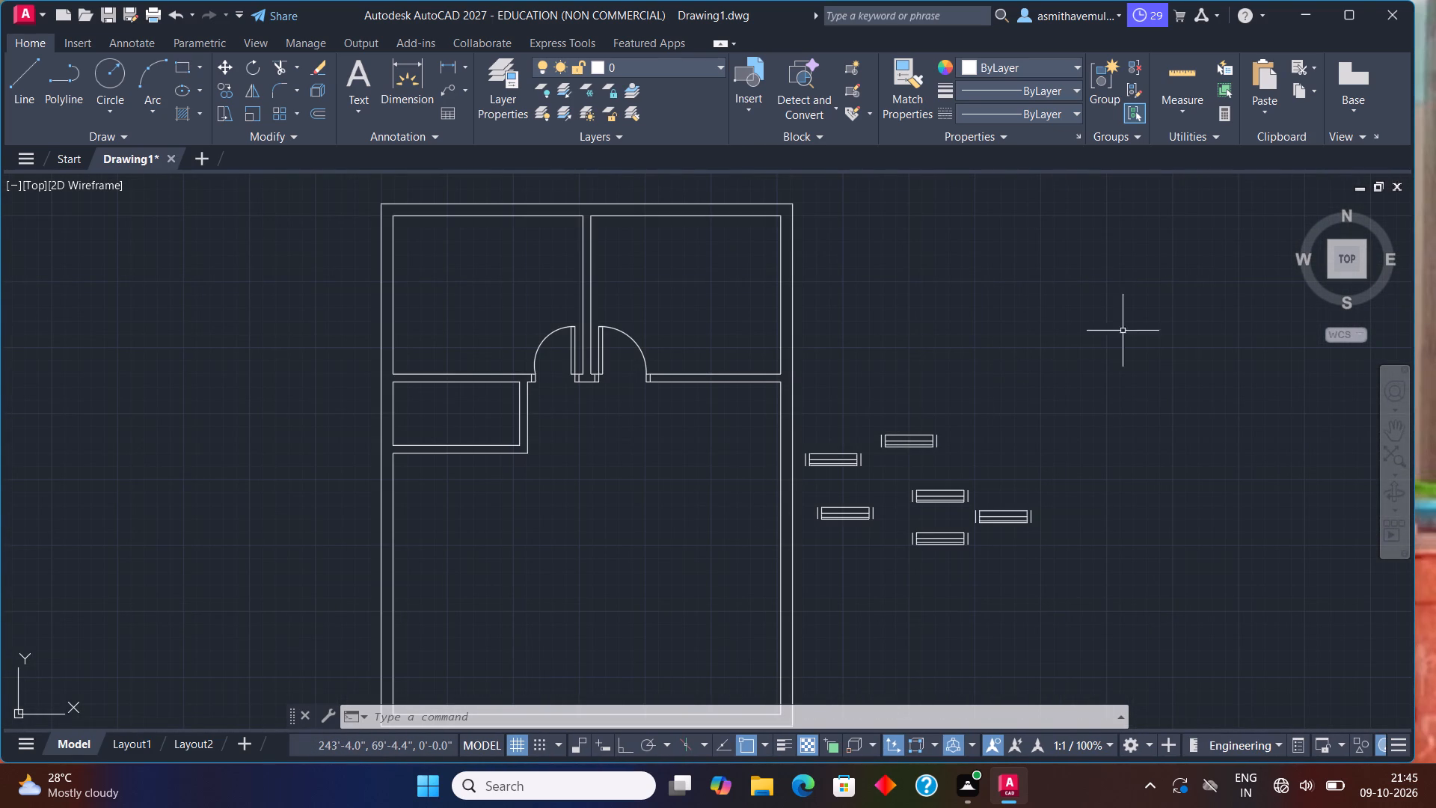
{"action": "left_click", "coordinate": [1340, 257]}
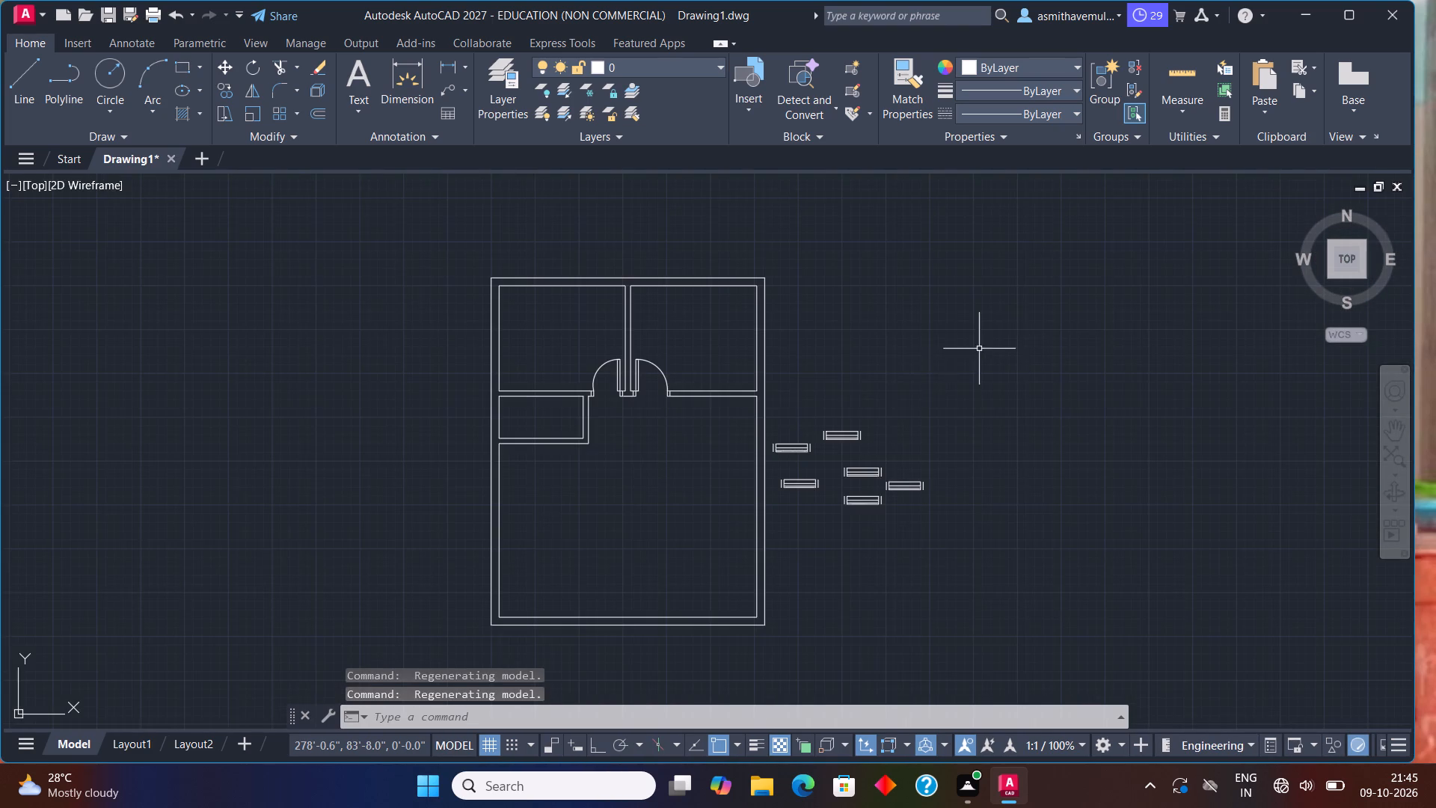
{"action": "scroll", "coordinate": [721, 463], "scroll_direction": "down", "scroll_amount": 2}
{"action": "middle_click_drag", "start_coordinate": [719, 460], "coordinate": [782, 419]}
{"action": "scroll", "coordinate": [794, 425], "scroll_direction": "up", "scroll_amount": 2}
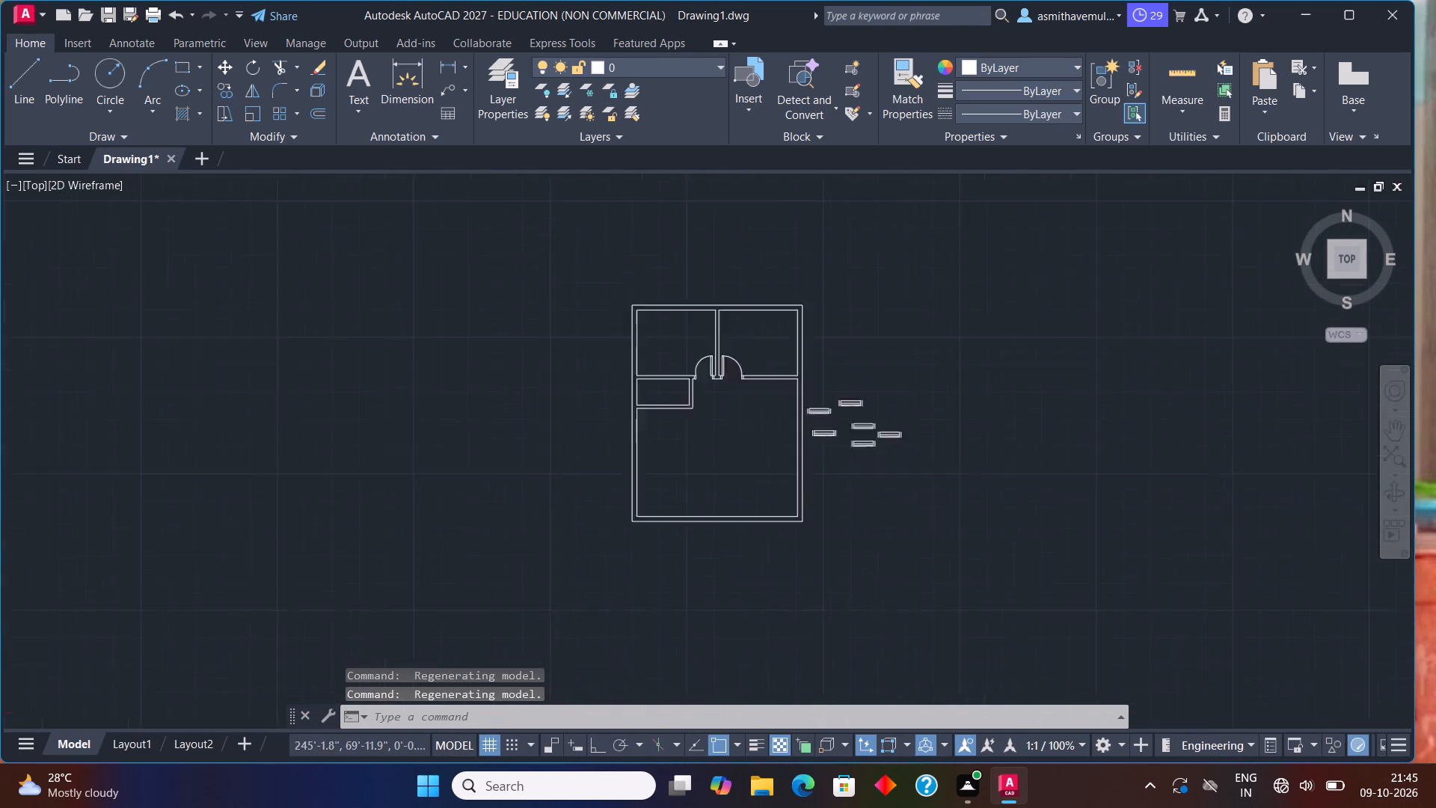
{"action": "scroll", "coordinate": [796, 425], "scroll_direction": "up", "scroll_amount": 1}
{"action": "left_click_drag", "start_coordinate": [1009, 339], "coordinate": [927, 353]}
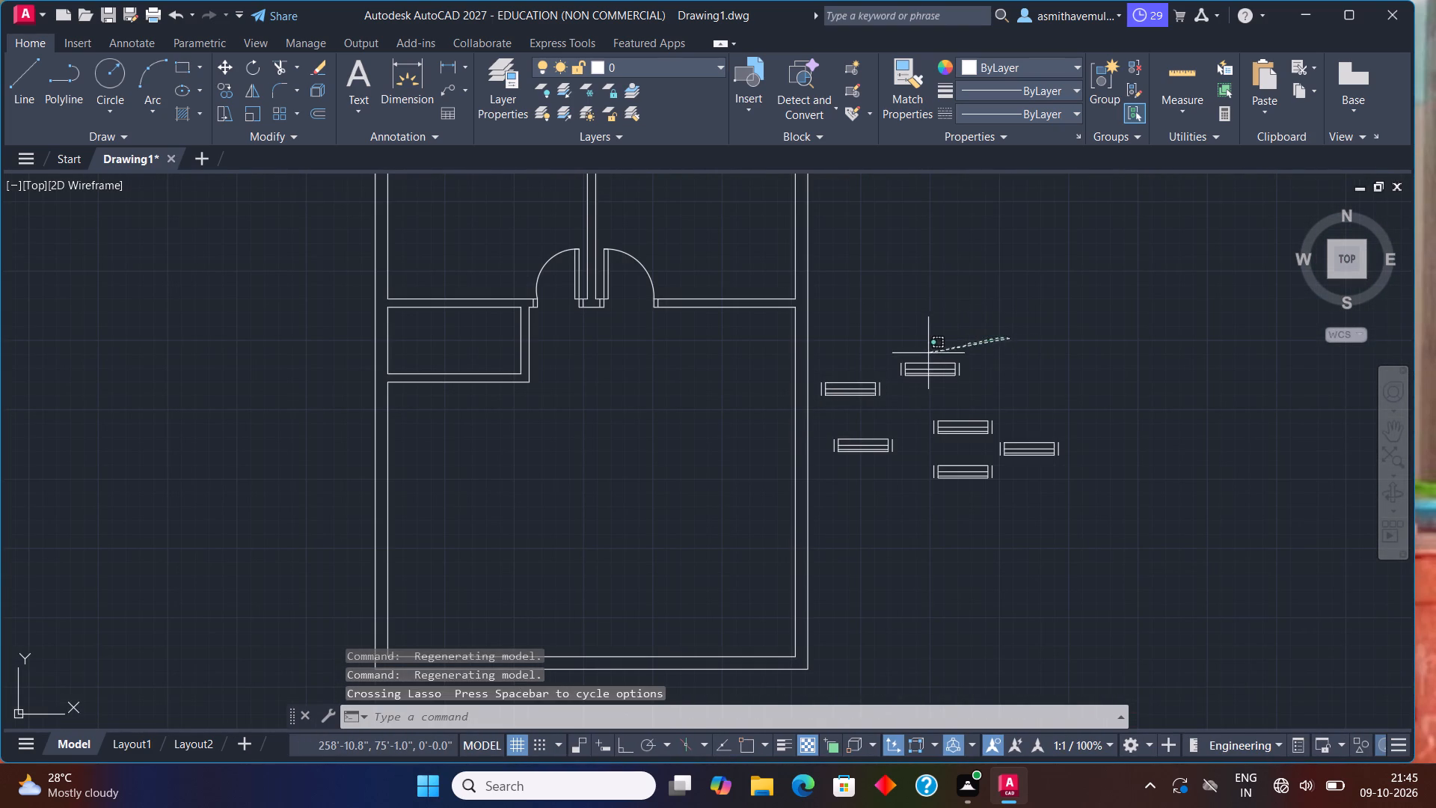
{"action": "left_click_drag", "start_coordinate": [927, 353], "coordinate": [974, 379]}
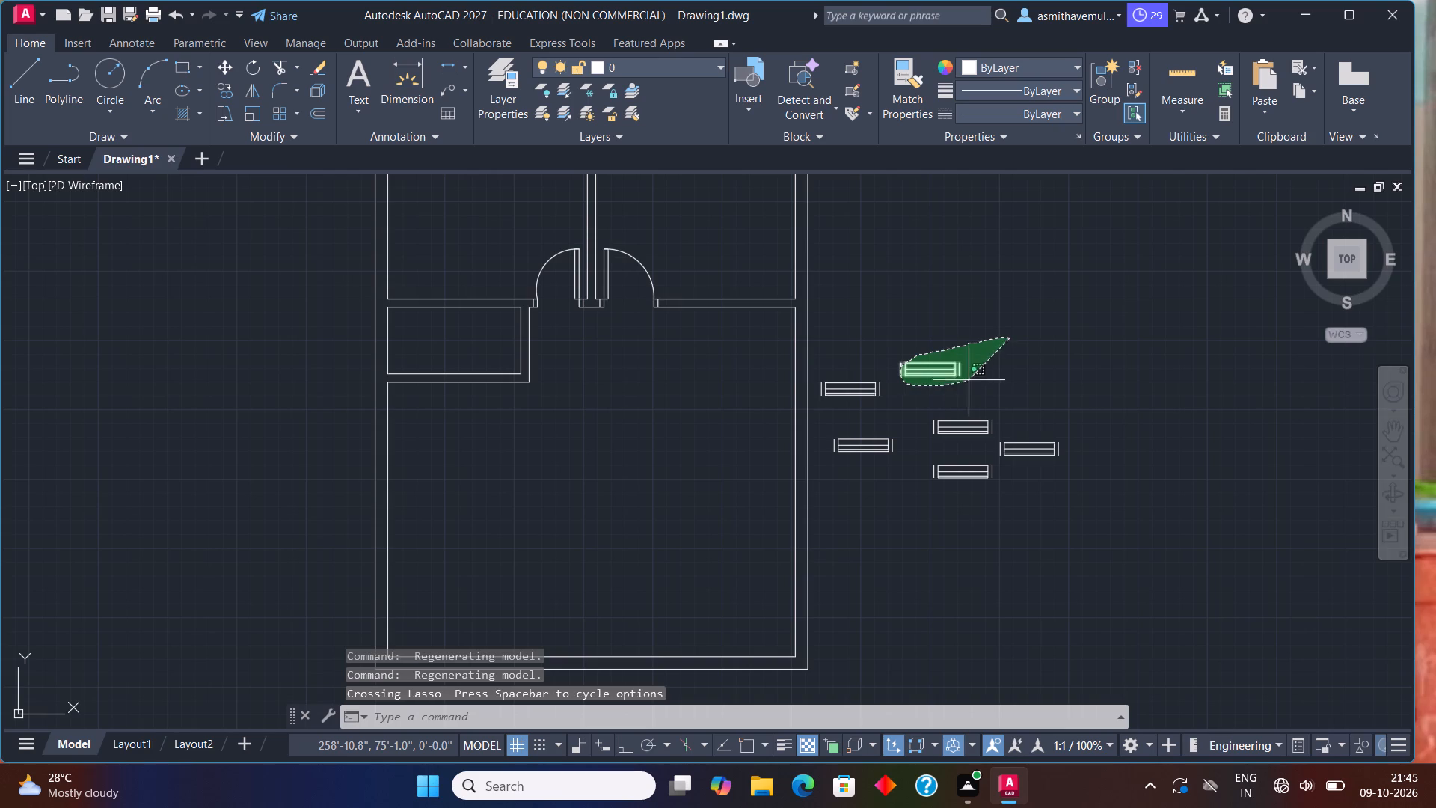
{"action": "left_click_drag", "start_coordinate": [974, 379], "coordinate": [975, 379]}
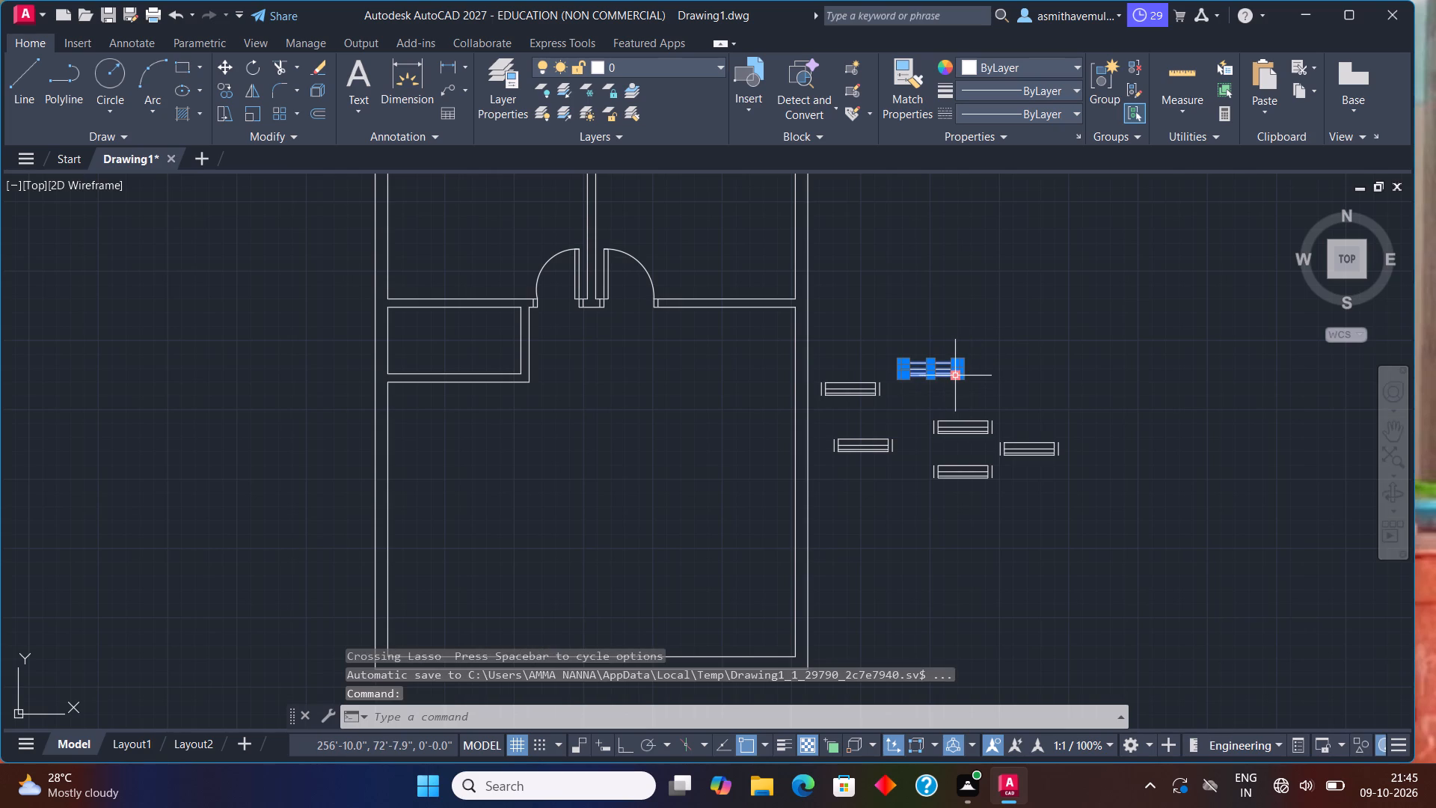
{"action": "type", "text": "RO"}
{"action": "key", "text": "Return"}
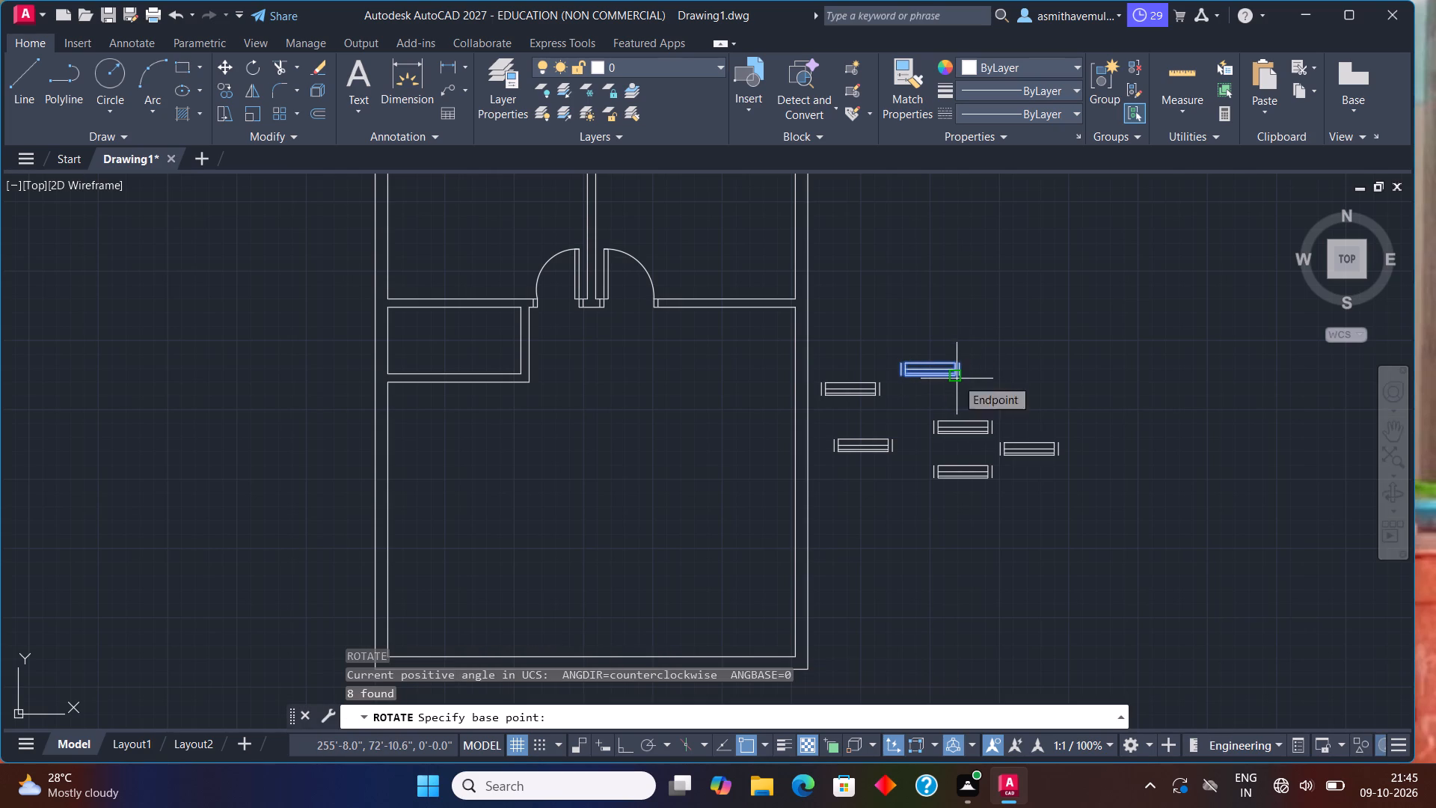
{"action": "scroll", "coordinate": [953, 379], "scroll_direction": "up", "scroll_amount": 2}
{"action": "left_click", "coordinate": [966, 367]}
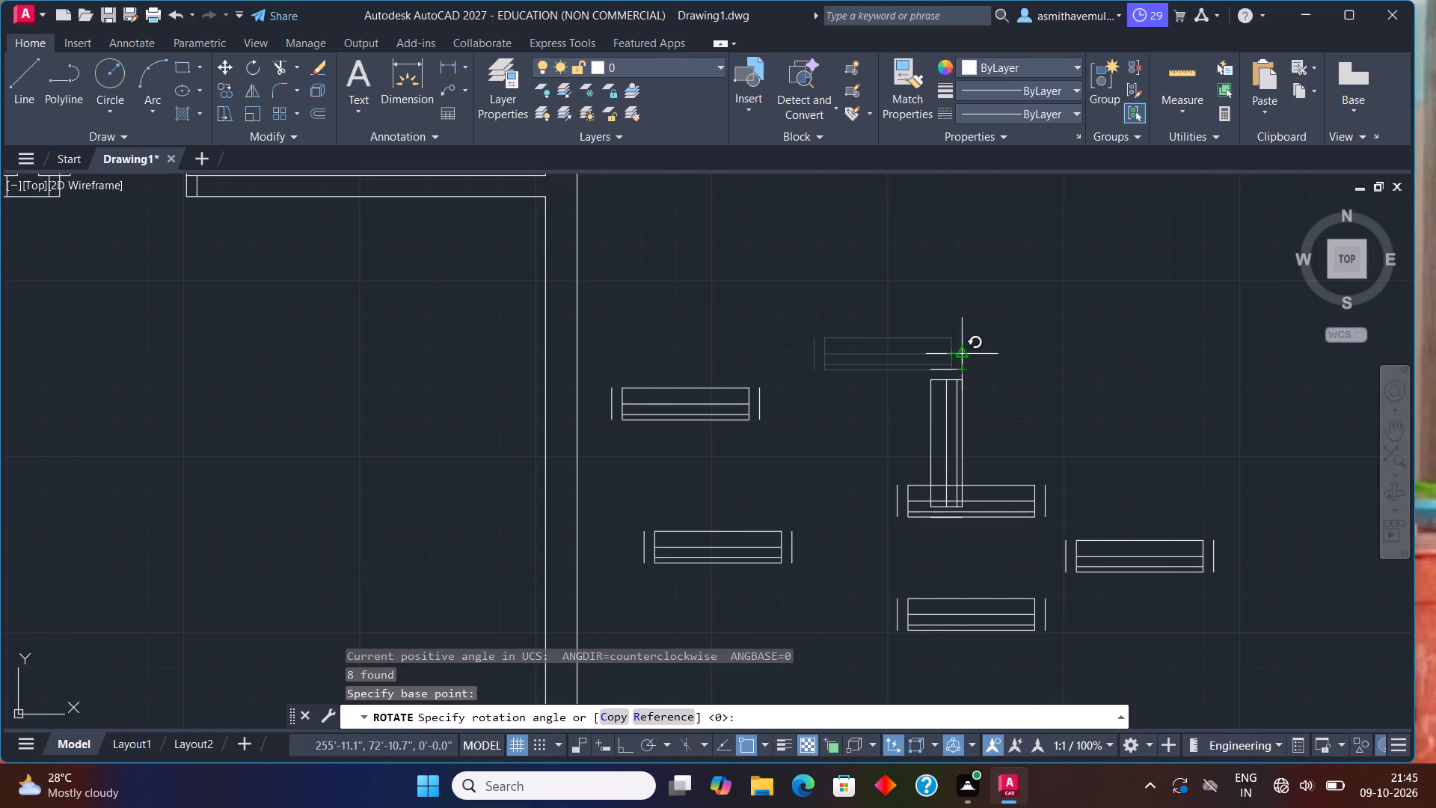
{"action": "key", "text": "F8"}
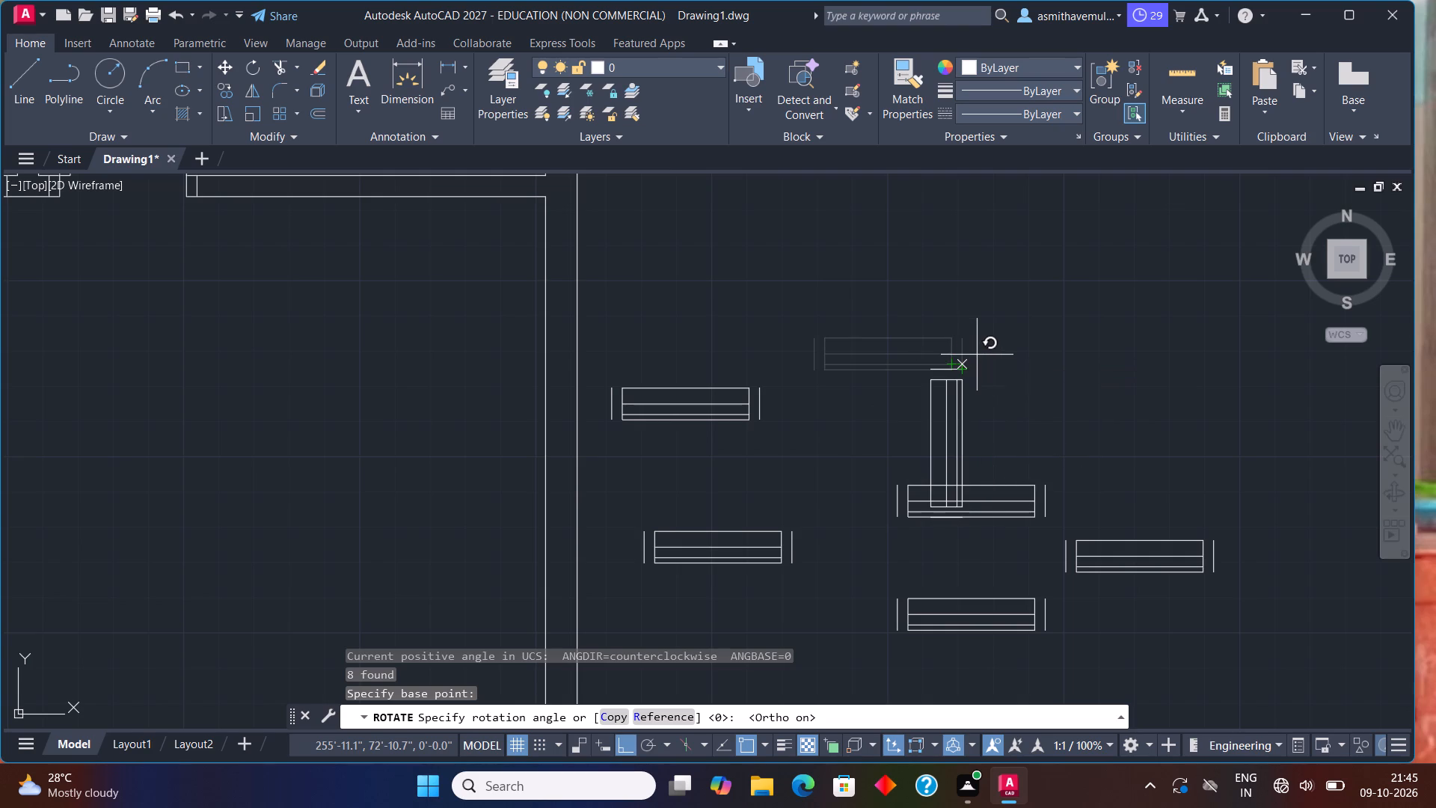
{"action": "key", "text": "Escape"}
Rotate the southernmost window symbol outside the house by about 124° around its southeast corner.
{"action": "scroll", "coordinate": [977, 353], "scroll_direction": "down", "scroll_amount": 1}
{"action": "middle_click_drag", "start_coordinate": [984, 583], "coordinate": [978, 559]}
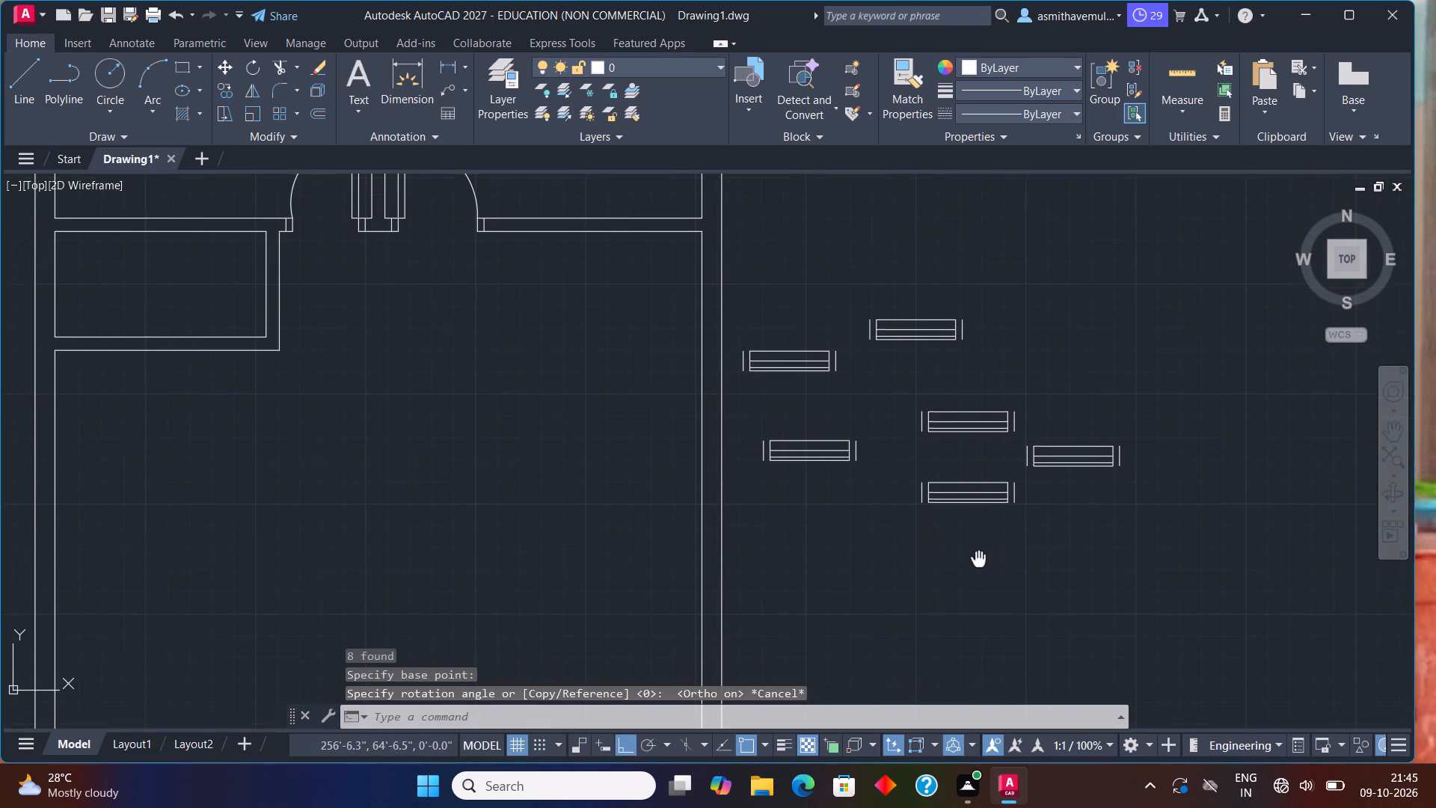
{"action": "left_click_drag", "start_coordinate": [1032, 489], "coordinate": [989, 468]}
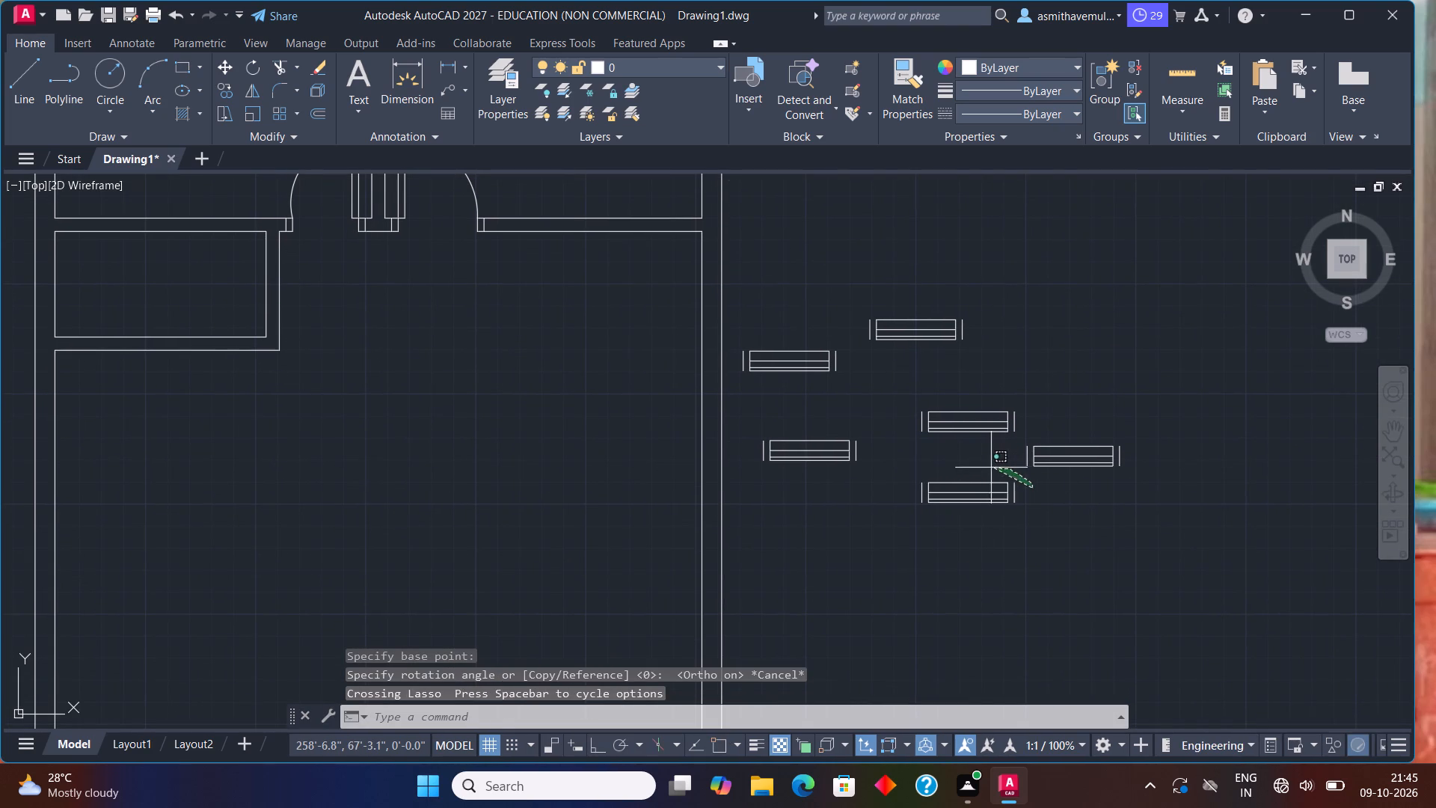
{"action": "left_click_drag", "start_coordinate": [989, 468], "coordinate": [948, 551]}
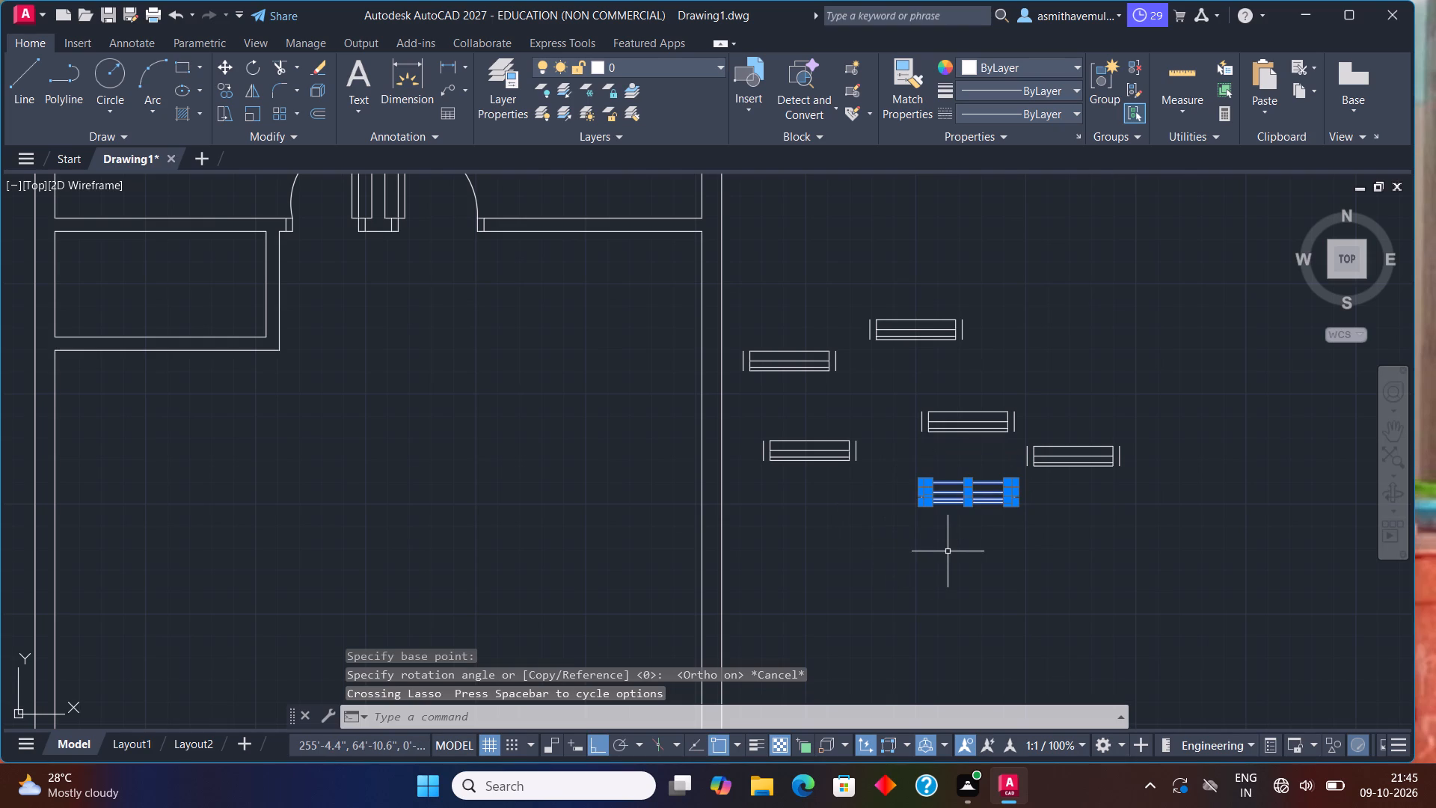
{"action": "key", "text": "r"}
{"action": "key", "text": "o"}
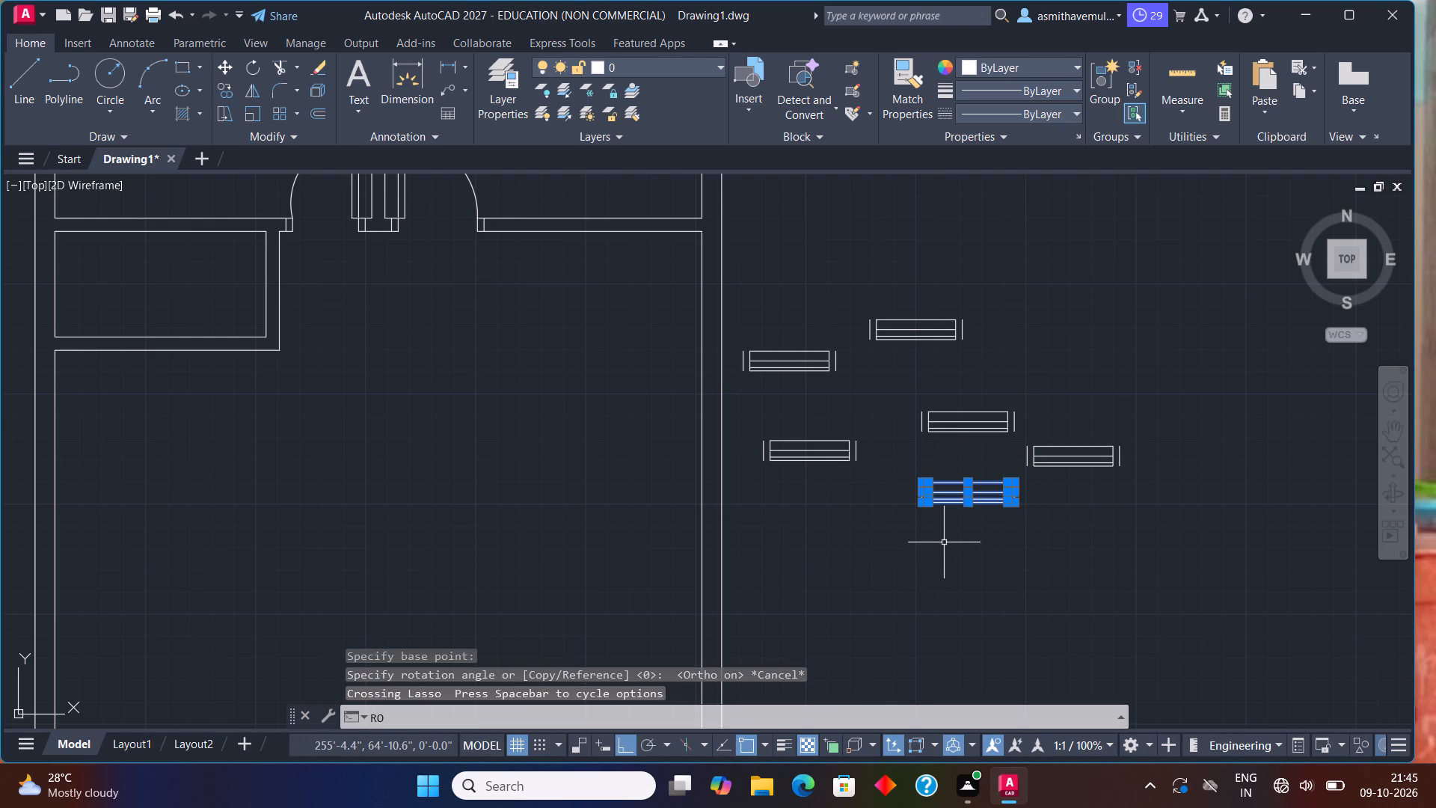
{"action": "key", "text": "Return"}
{"action": "left_click", "coordinate": [1013, 504]}
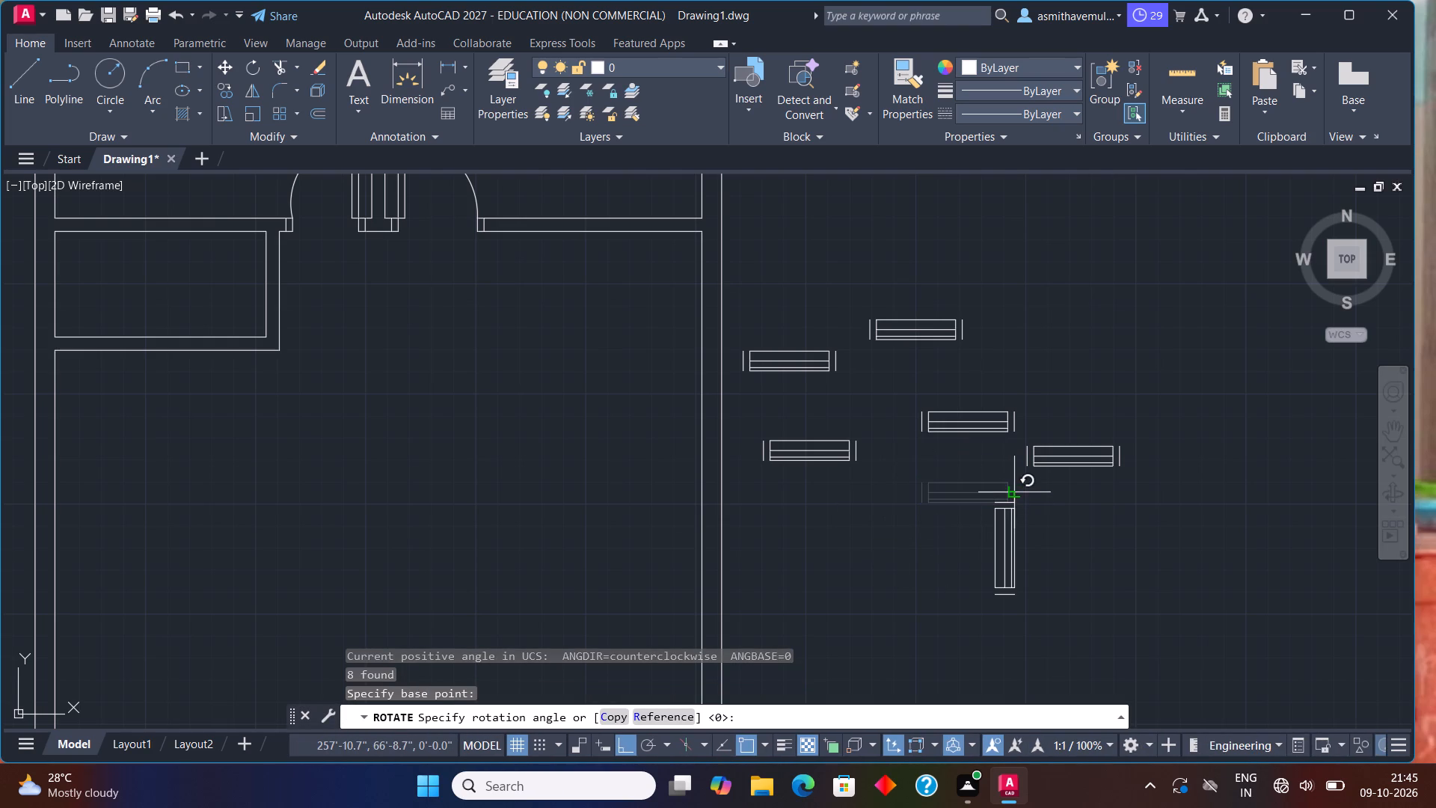
{"action": "left_click", "coordinate": [1008, 490]}
Rotate the horizontal window symbol southwest of the others 90° around its southeast corner so it runs north-south.
{"action": "scroll", "coordinate": [894, 459], "scroll_direction": "up", "scroll_amount": 1}
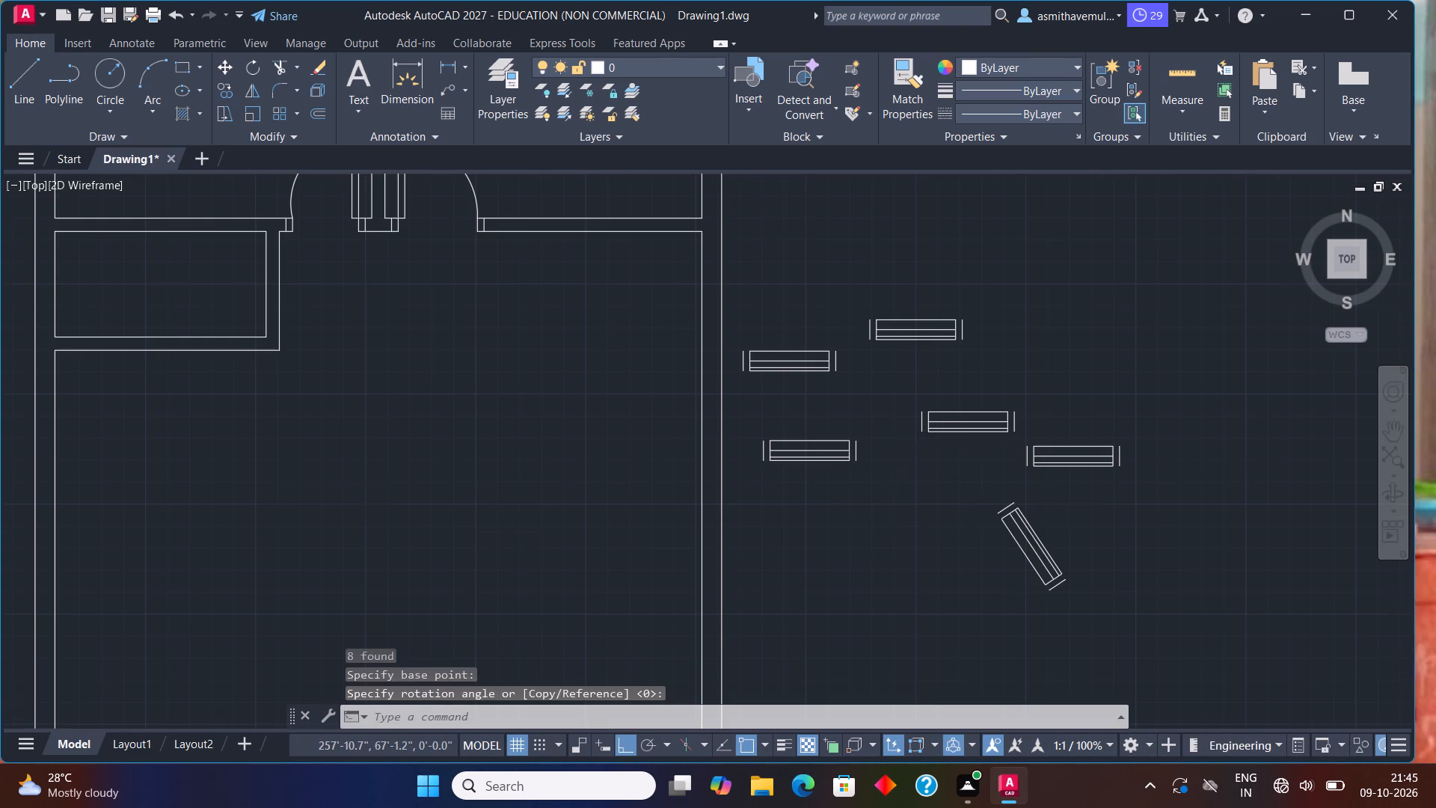
{"action": "left_click_drag", "start_coordinate": [873, 441], "coordinate": [651, 492]}
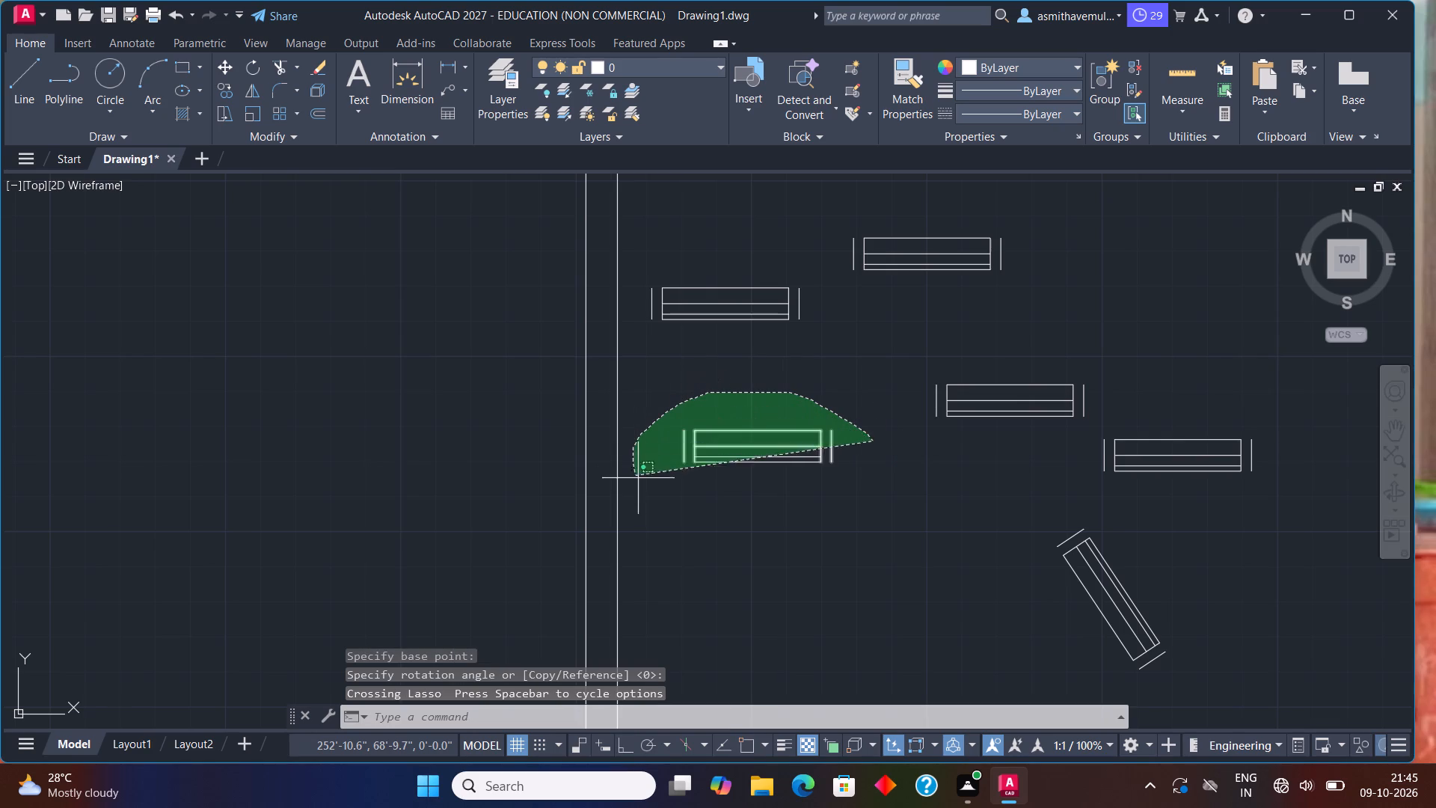
{"action": "left_click_drag", "start_coordinate": [651, 492], "coordinate": [752, 516]}
{"action": "type", "text": "RO"}
{"action": "key", "text": "Return"}
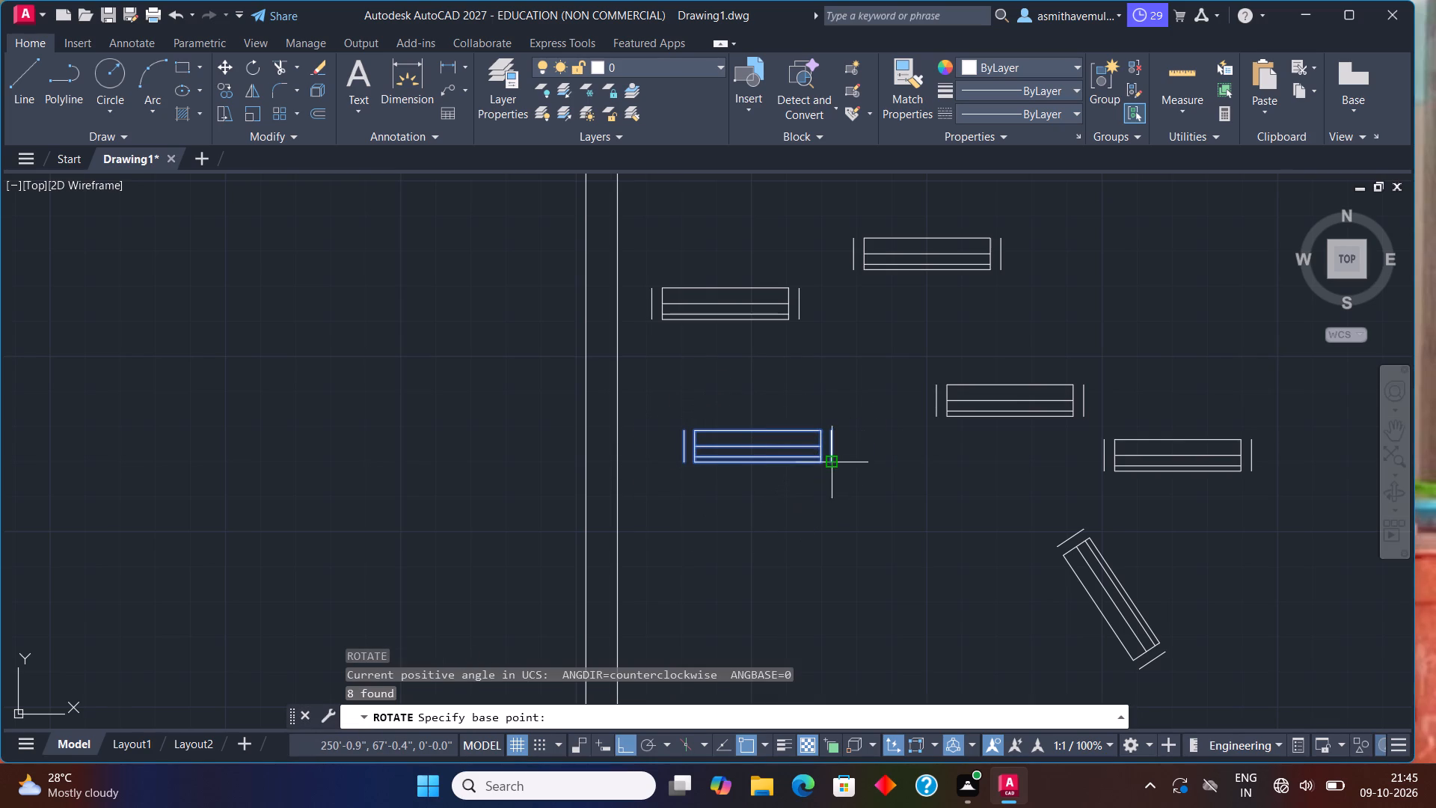
{"action": "left_click", "coordinate": [832, 465]}
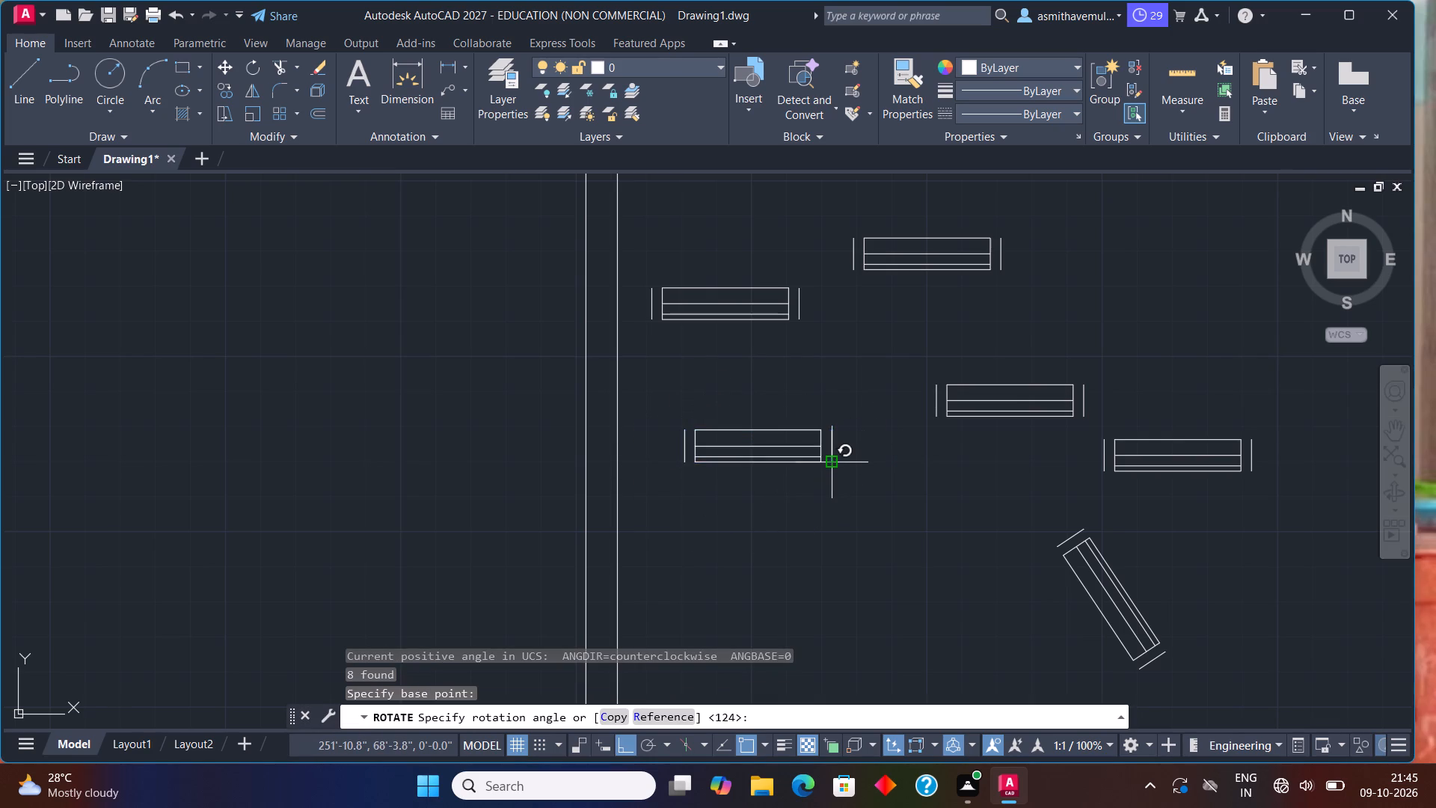
{"action": "left_click", "coordinate": [826, 450]}
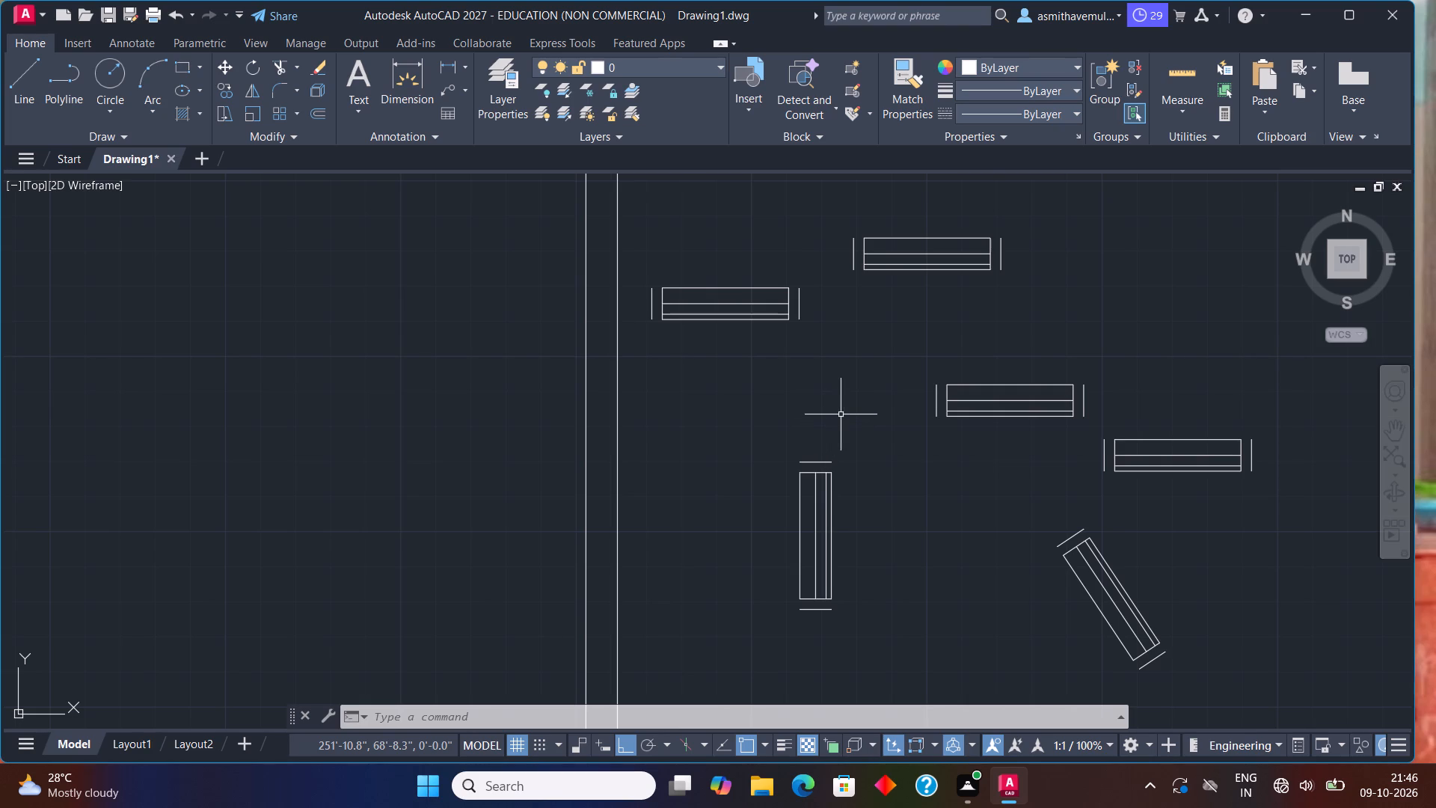
Draw a line across the small west room's east partition, starting 3" north of the room's inner southeast corner.
{"action": "scroll", "coordinate": [725, 370], "scroll_direction": "down", "scroll_amount": 2}
{"action": "middle_click_drag", "start_coordinate": [407, 478], "coordinate": [571, 483]}
{"action": "scroll", "coordinate": [581, 345], "scroll_direction": "up", "scroll_amount": 1}
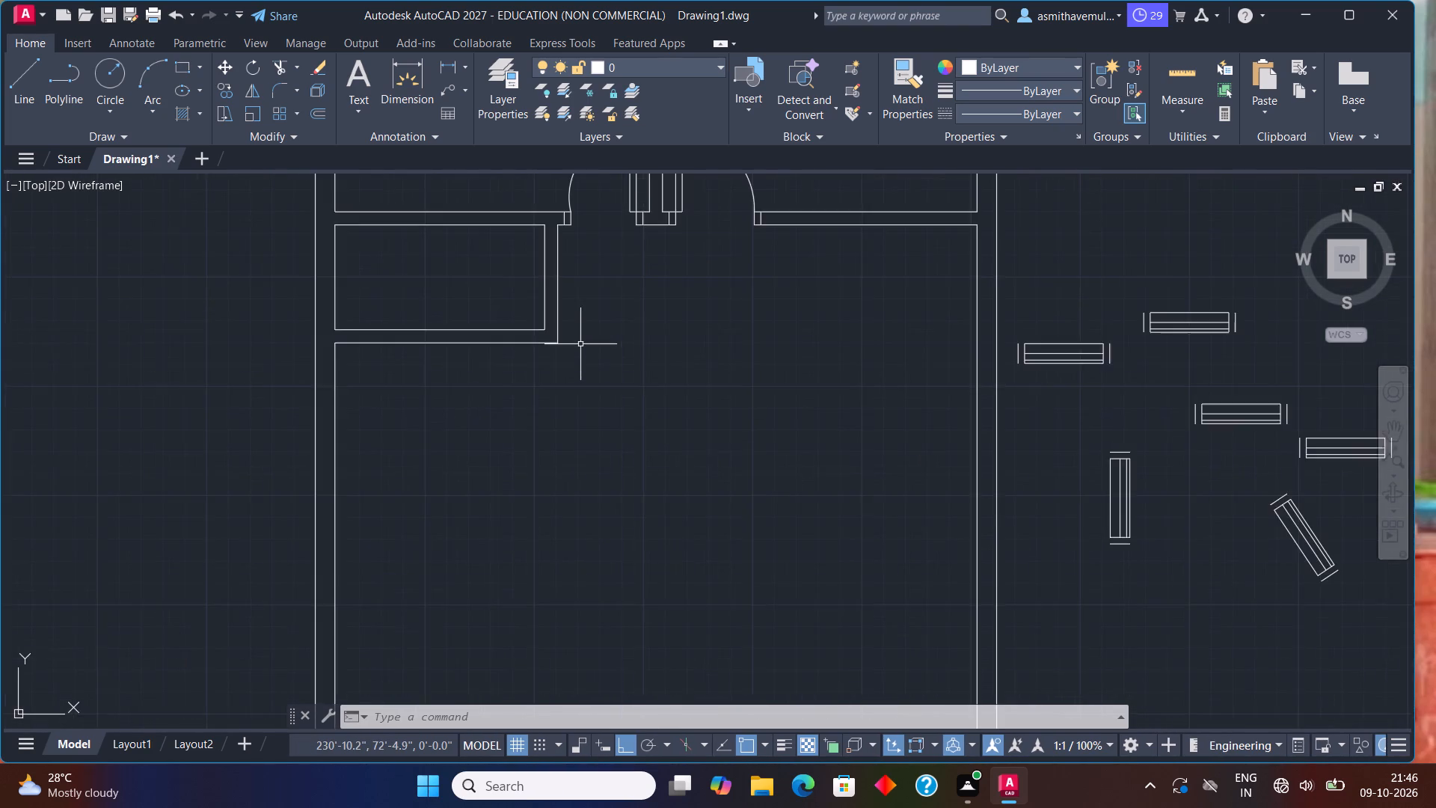
{"action": "scroll", "coordinate": [580, 343], "scroll_direction": "up", "scroll_amount": 1}
{"action": "middle_click_drag", "start_coordinate": [580, 343], "coordinate": [613, 438]}
{"action": "key", "text": "l"}
{"action": "key", "text": "Return"}
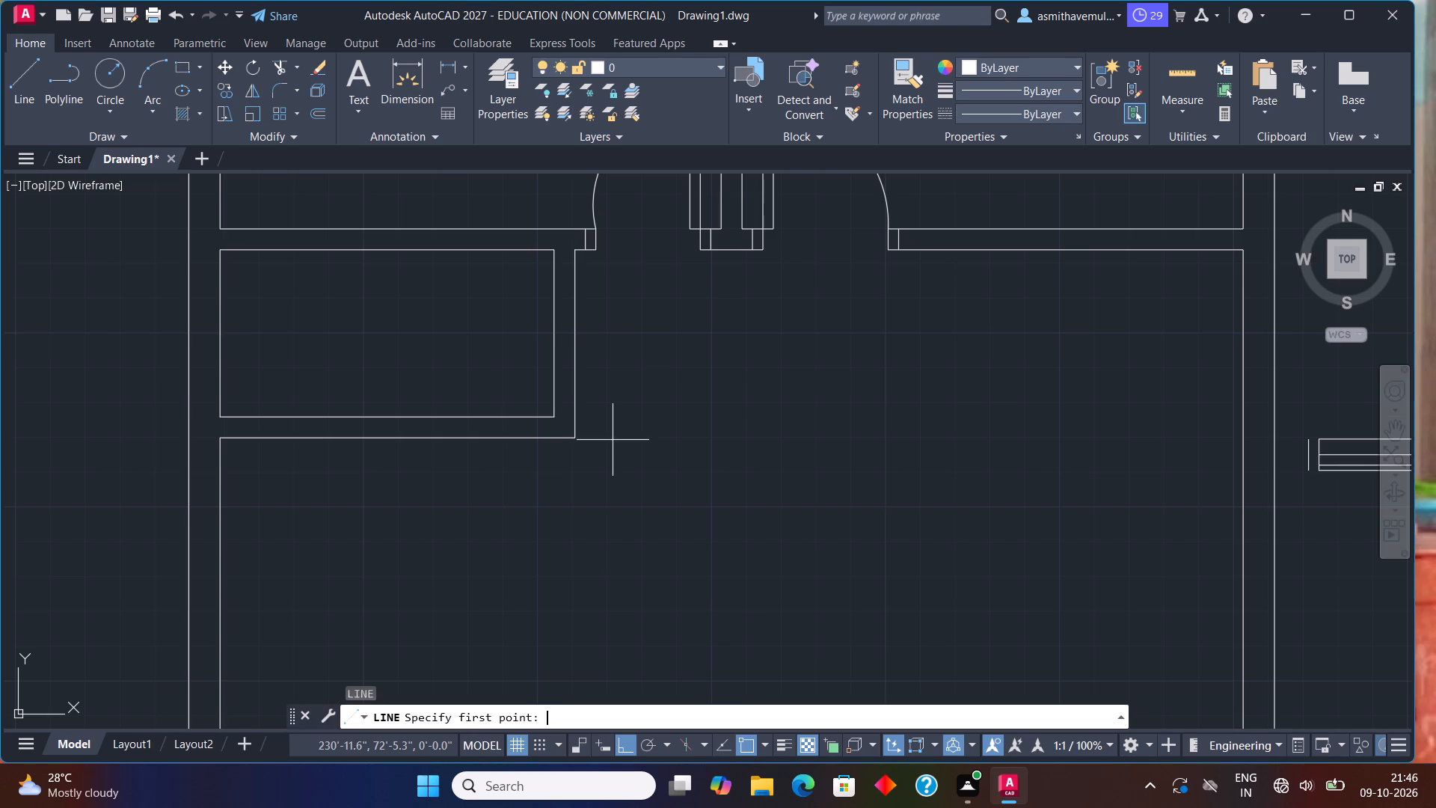
{"action": "type", "text": "FROM"}
{"action": "key", "text": "Return"}
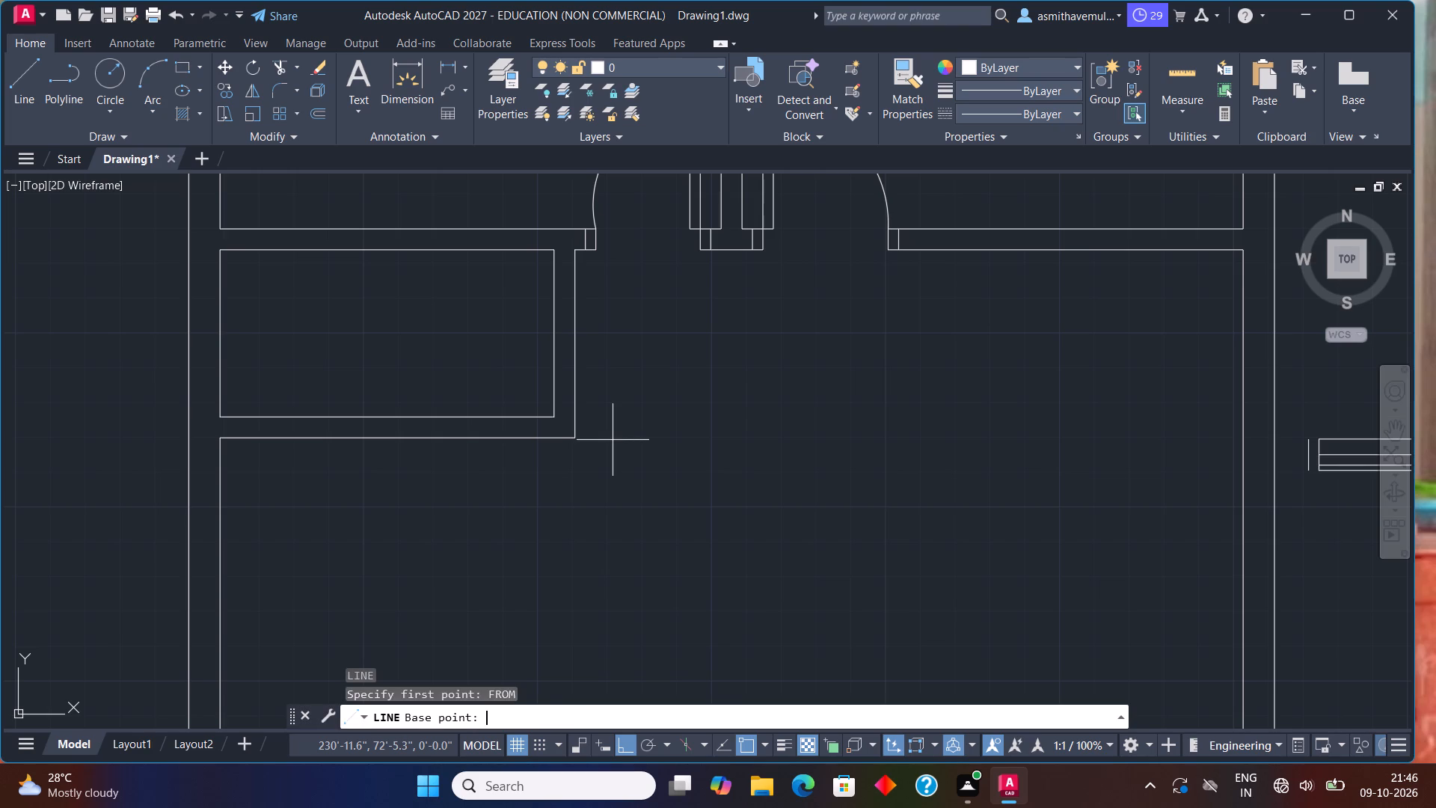
{"action": "left_click", "coordinate": [559, 418]}
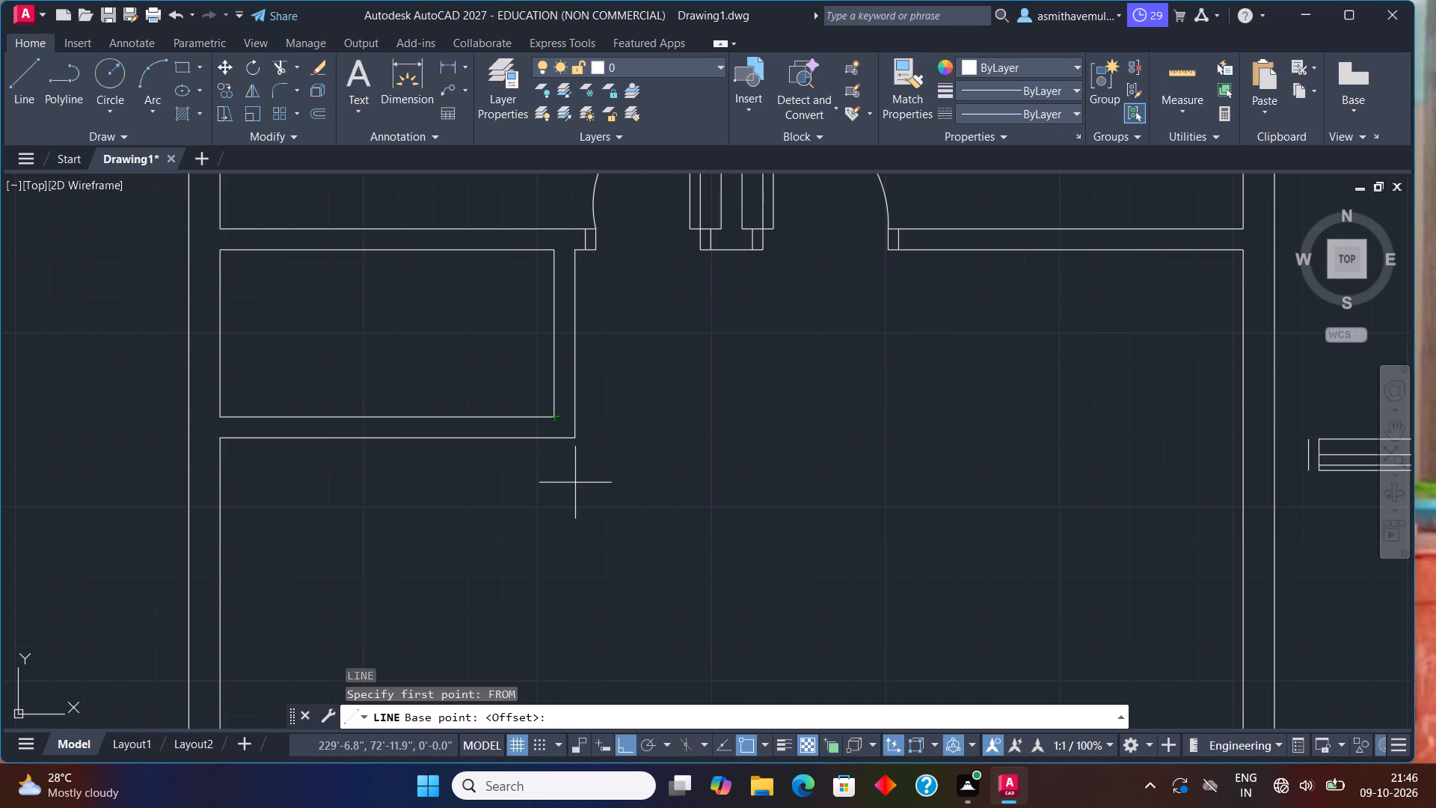
{"action": "type", "text": "@0"}
{"action": "type", "text": ",3\""}
{"action": "key", "text": "Return"}
{"action": "scroll", "coordinate": [592, 426], "scroll_direction": "up", "scroll_amount": 1}
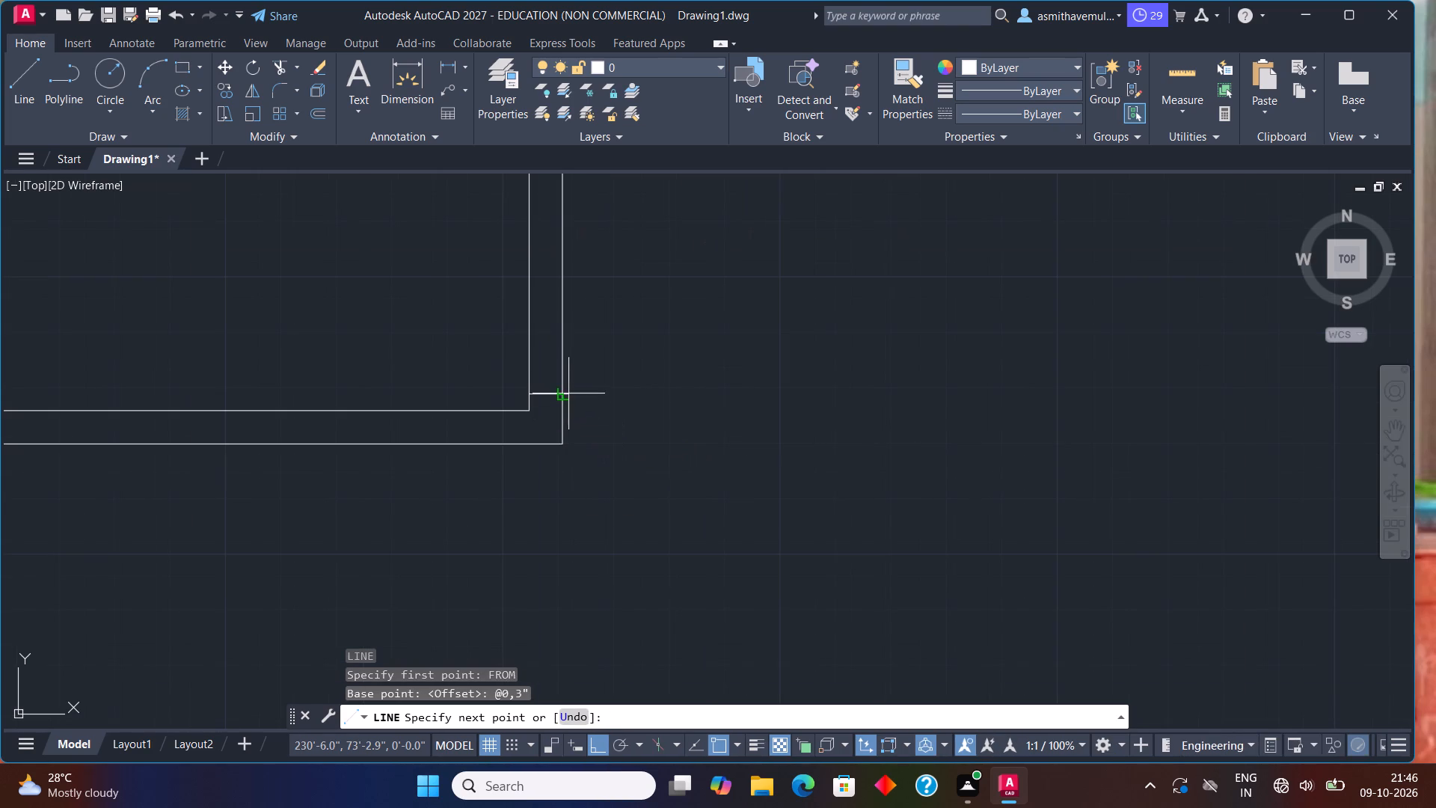
{"action": "left_click", "coordinate": [563, 394]}
{"action": "key", "text": "Escape"}
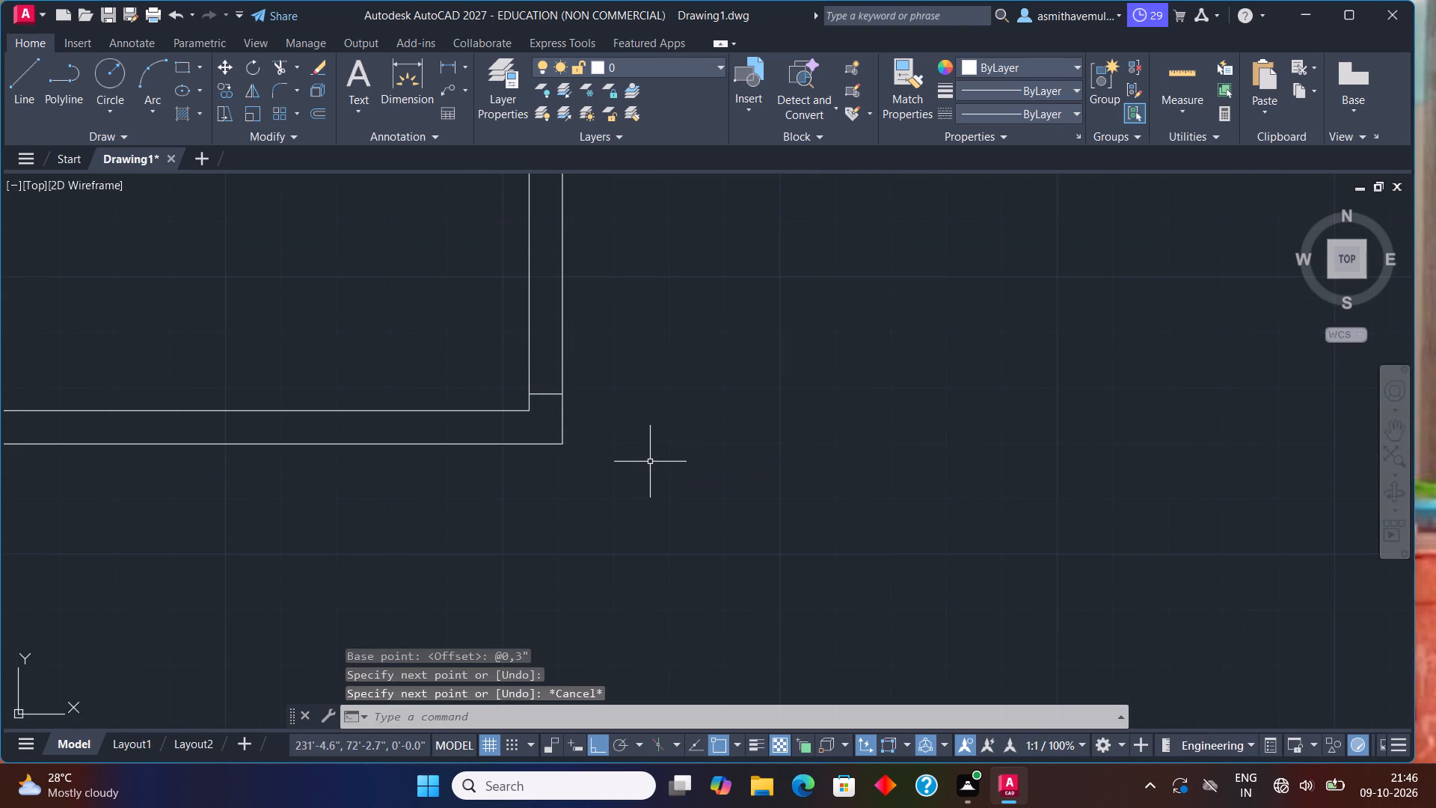
Offset the short line across the small room's east partition 3" to the north.
{"action": "key", "text": "o"}
{"action": "key", "text": "Return"}
{"action": "key", "text": "3"}
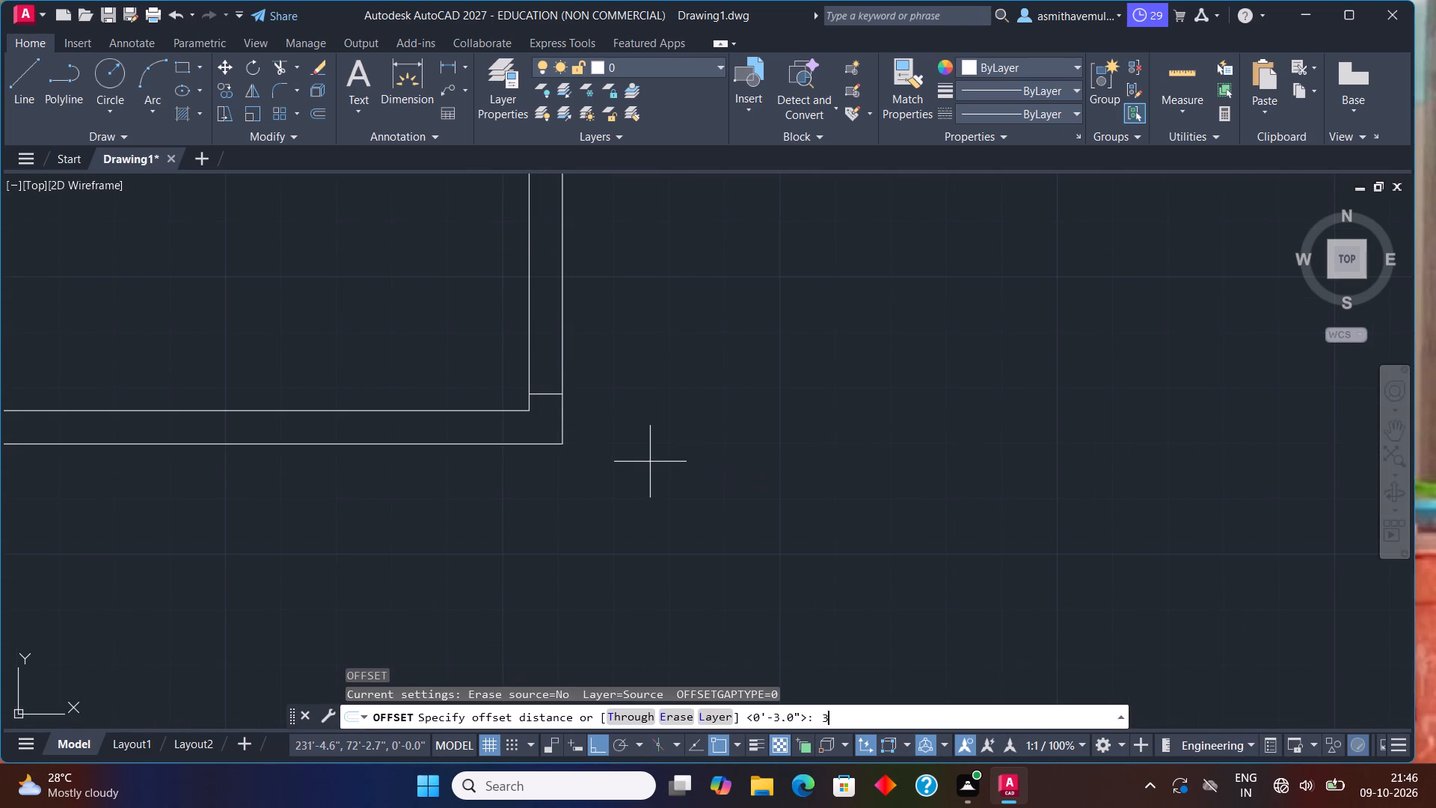
{"action": "key", "text": "shift+quotedbl"}
{"action": "key", "text": "Return"}
{"action": "middle_click_drag", "start_coordinate": [610, 414], "coordinate": [622, 469]}
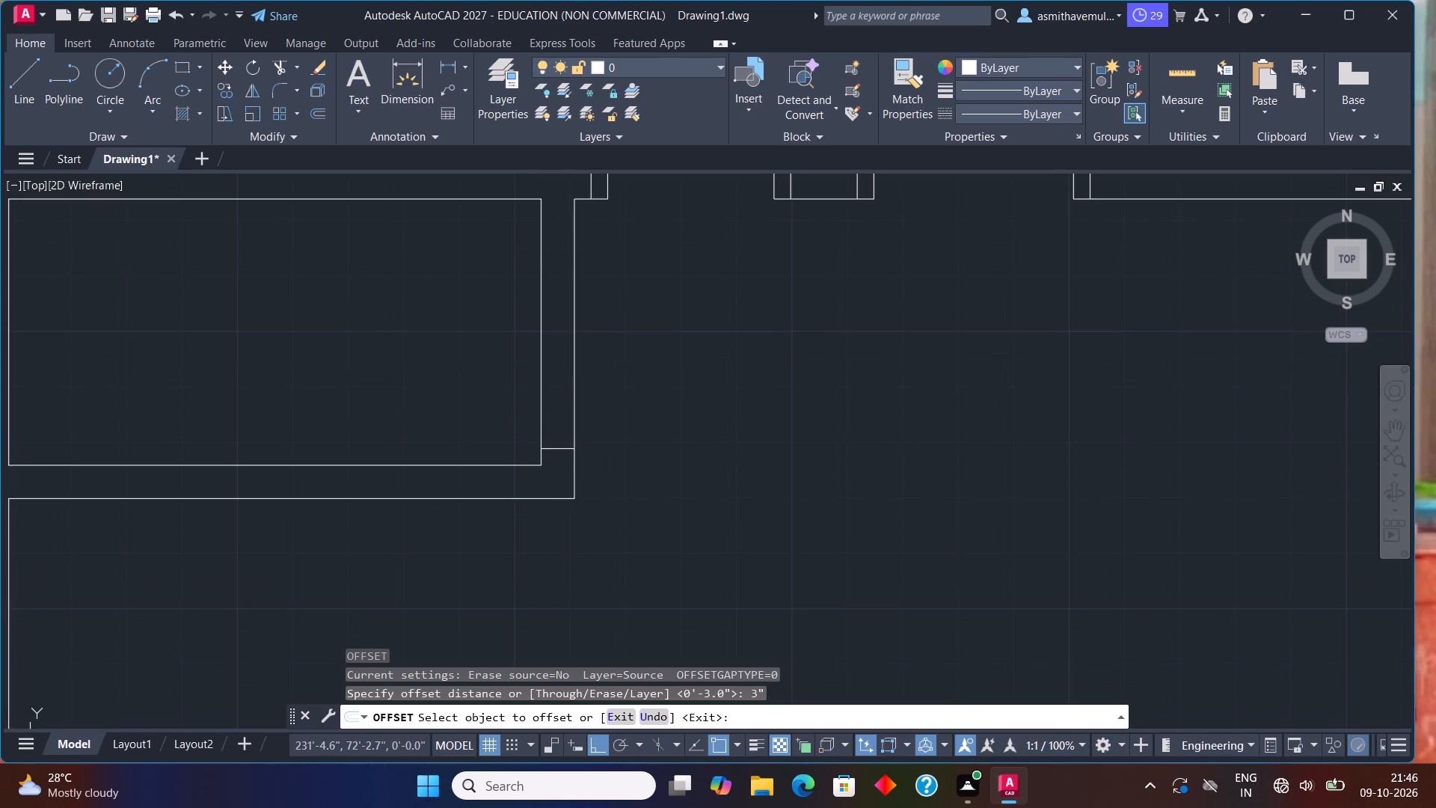
{"action": "left_click", "coordinate": [565, 450]}
{"action": "left_click", "coordinate": [565, 420]}
{"action": "key", "text": "Escape"}
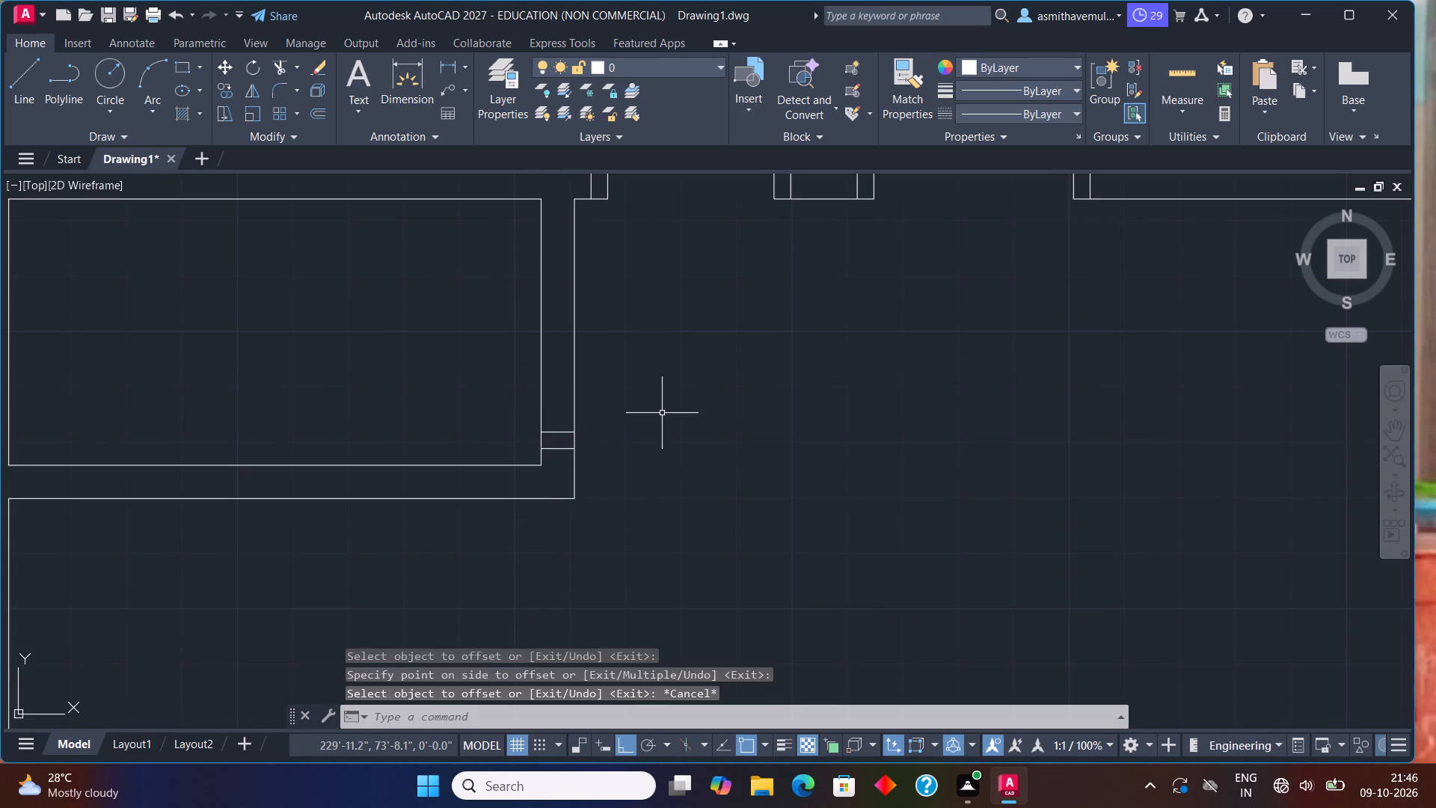
Offset the northern of the two short partition lines 3' north to mark the door opening's width.
{"action": "key", "text": "o"}
{"action": "key", "text": "Return"}
{"action": "type", "text": "3'"}
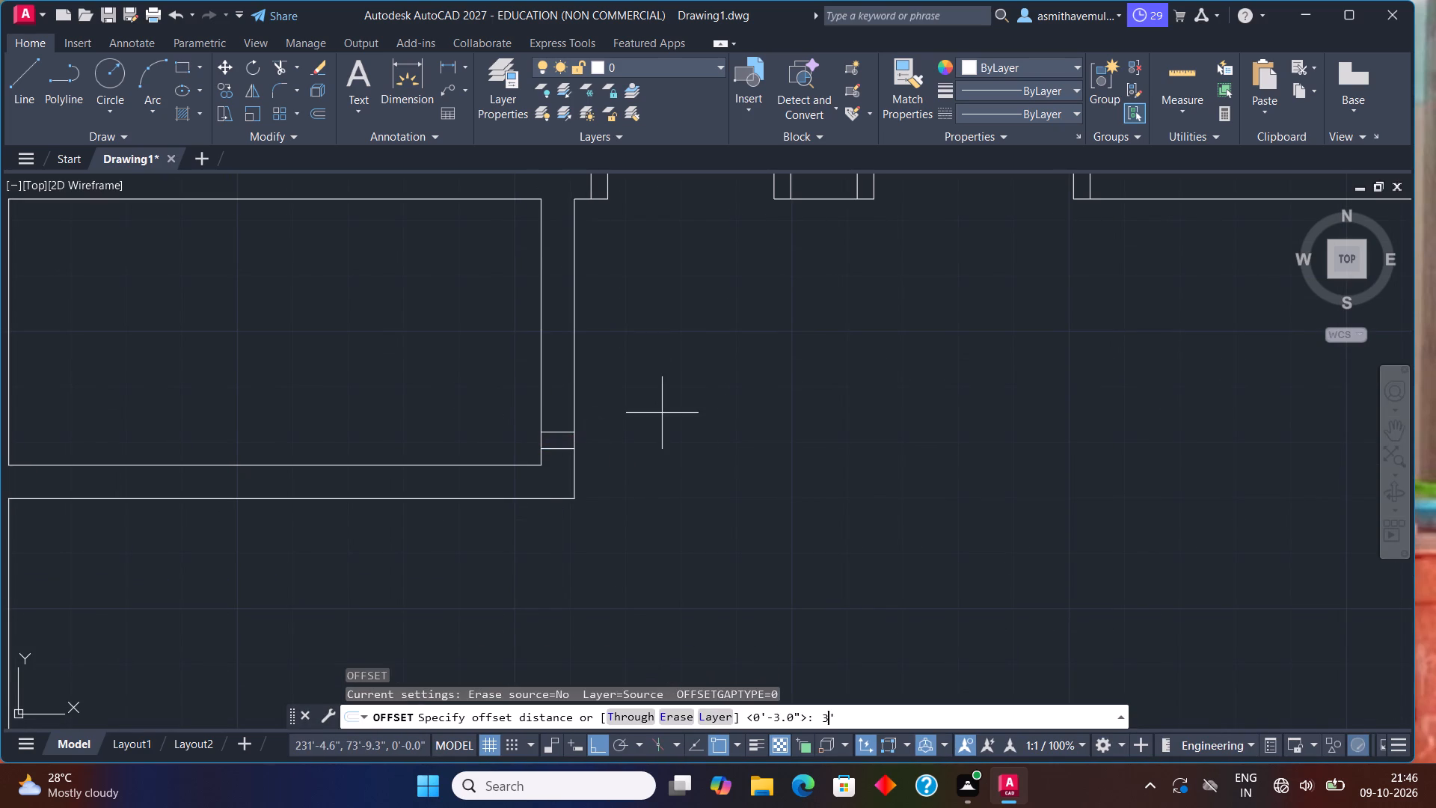
{"action": "key", "text": "Return"}
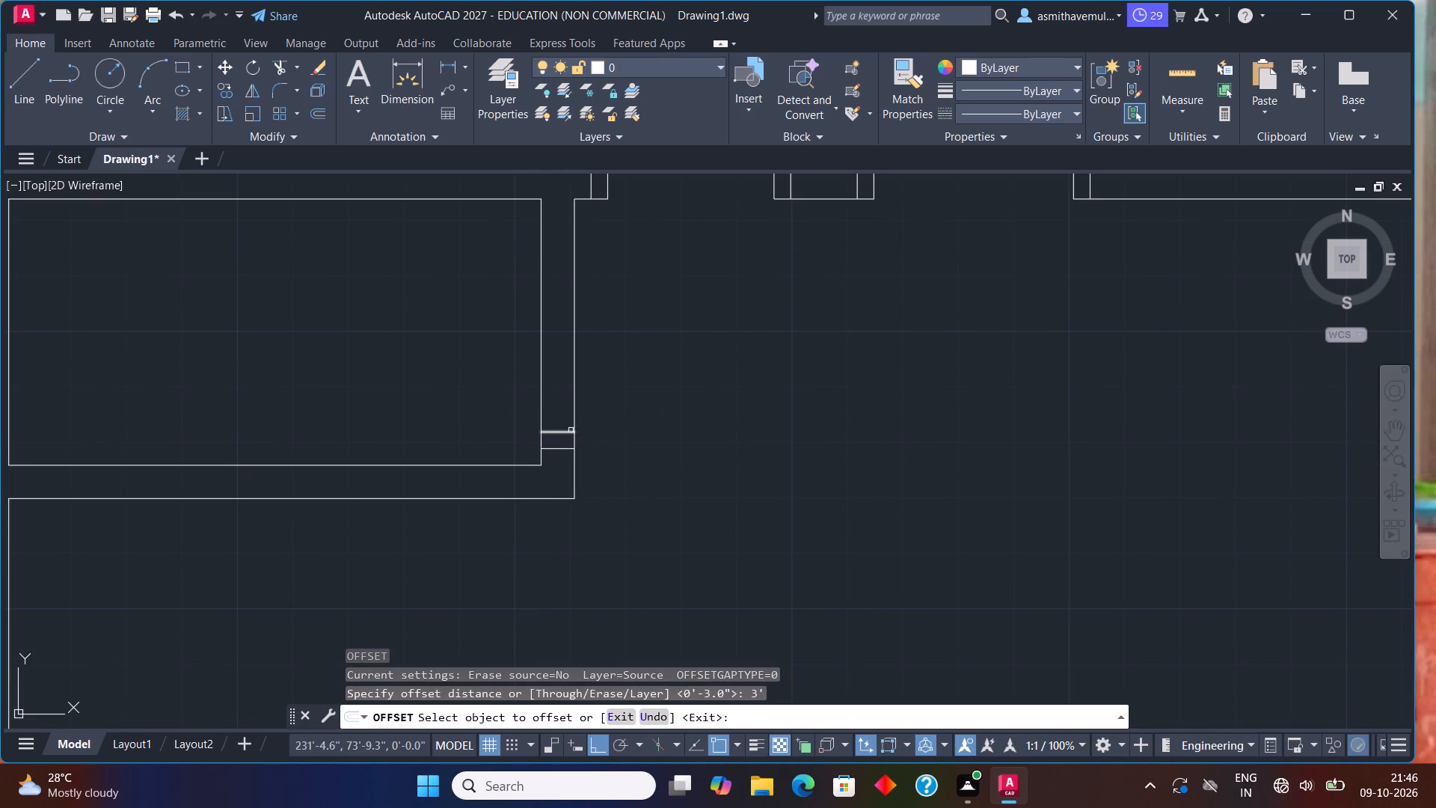
{"action": "left_click", "coordinate": [565, 432]}
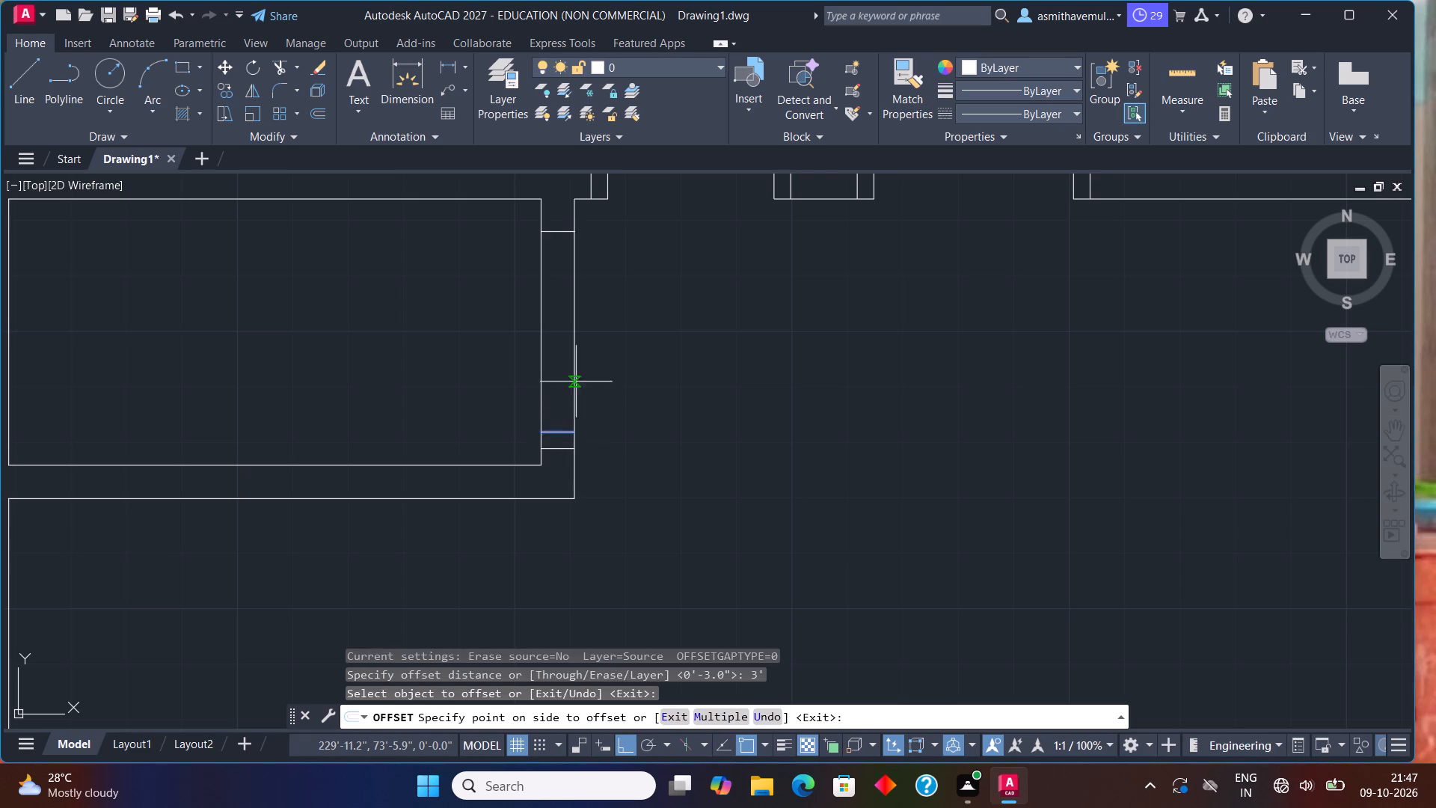
{"action": "left_click", "coordinate": [577, 379]}
{"action": "scroll", "coordinate": [619, 339], "scroll_direction": "down", "scroll_amount": 1}
{"action": "middle_click_drag", "start_coordinate": [619, 339], "coordinate": [614, 423]}
{"action": "scroll", "coordinate": [613, 419], "scroll_direction": "up", "scroll_amount": 1}
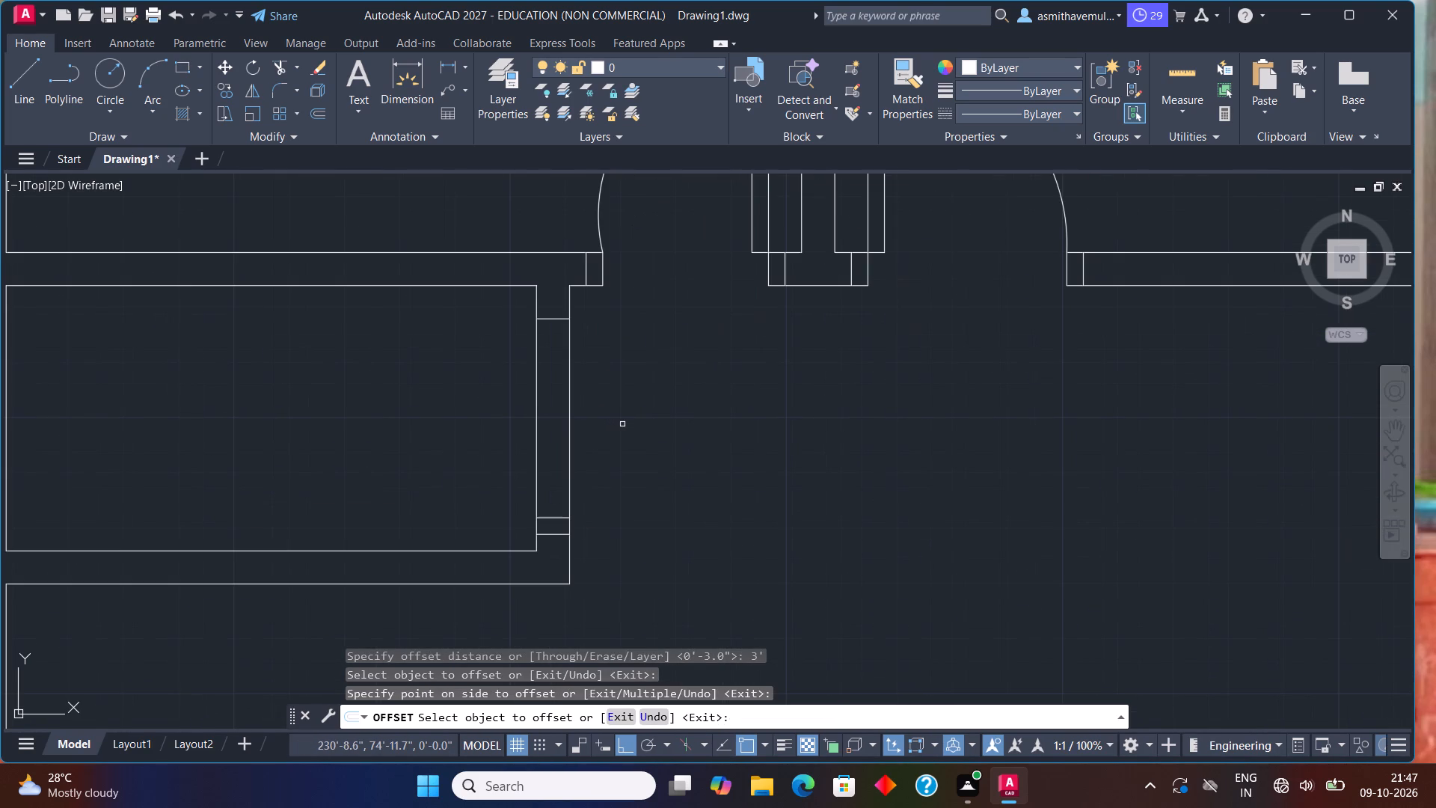
{"action": "key", "text": "Escape"}
Offset the line at the door opening's north end 3" farther north.
{"action": "key", "text": "o"}
{"action": "key", "text": "Return"}
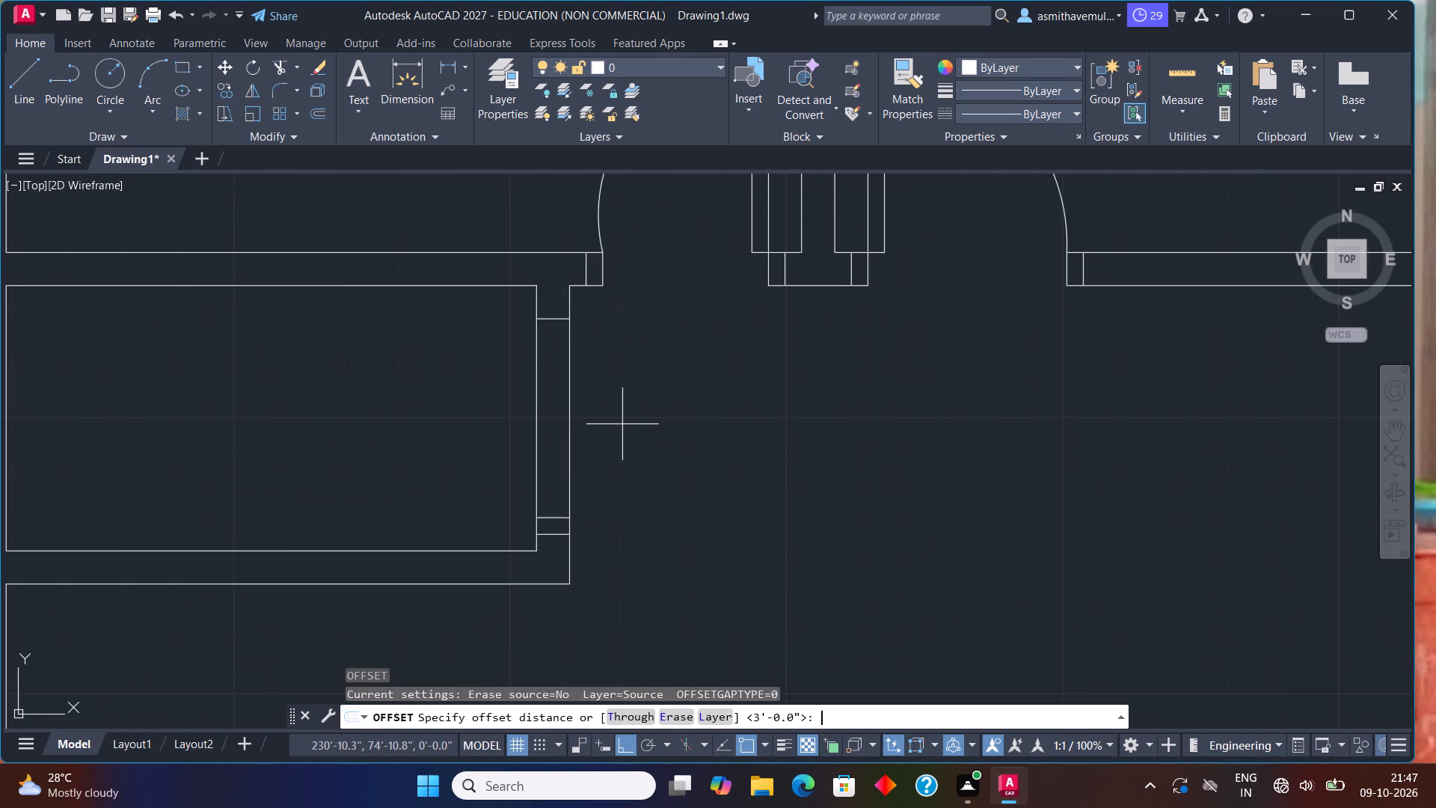
{"action": "key", "text": "3"}
{"action": "key", "text": "shift+quotedbl"}
{"action": "key", "text": "Return"}
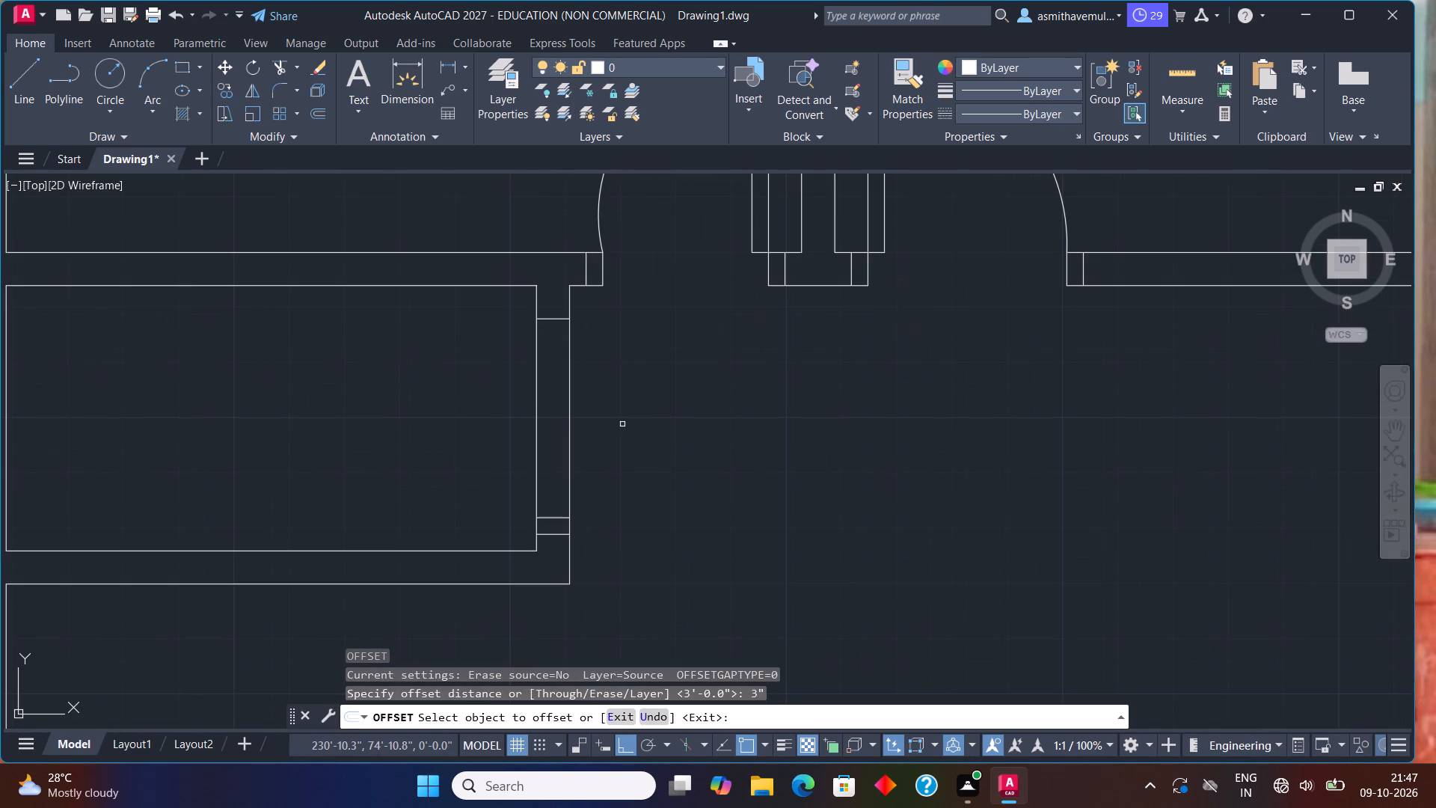
{"action": "scroll", "coordinate": [550, 320], "scroll_direction": "up", "scroll_amount": 1}
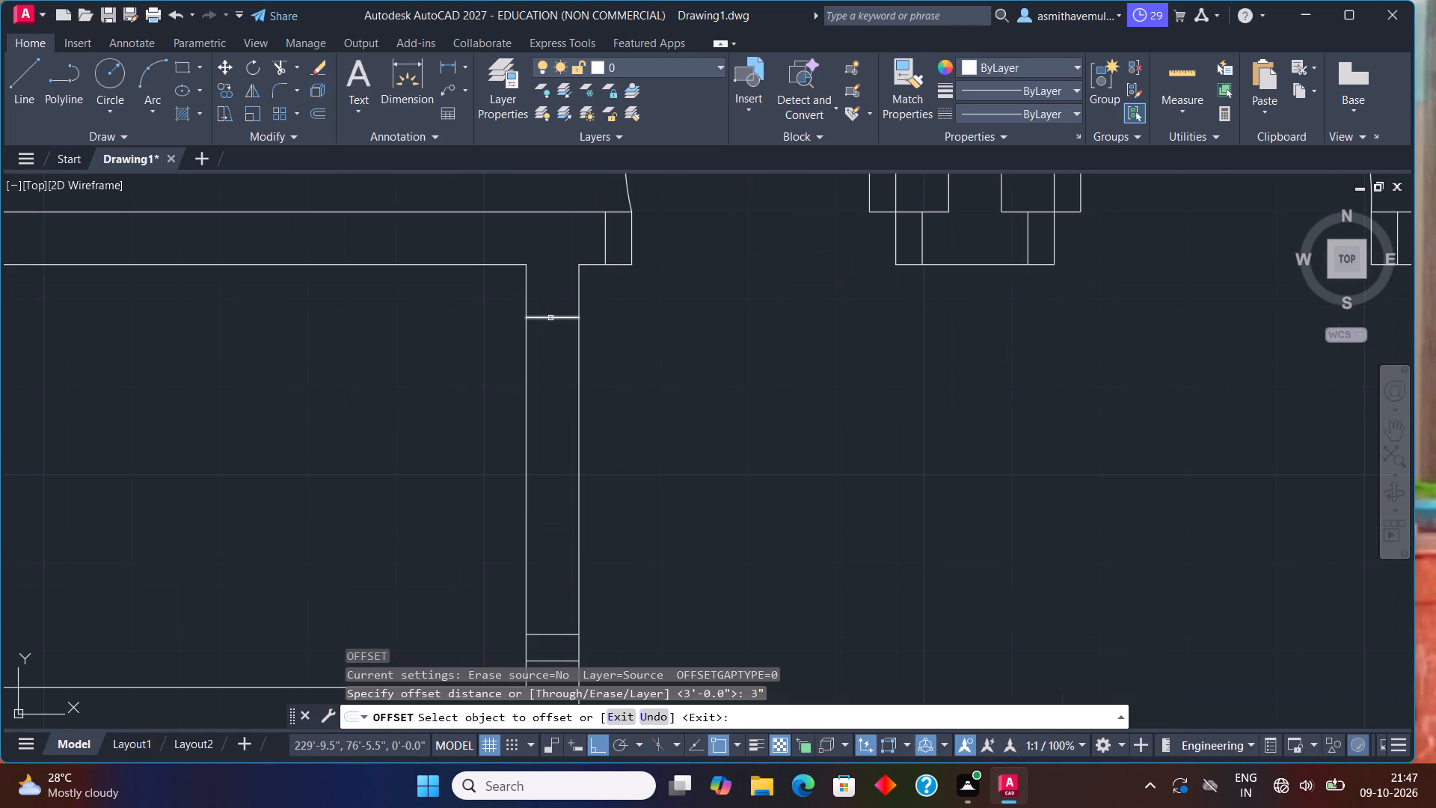
{"action": "left_click", "coordinate": [550, 317]}
{"action": "left_click", "coordinate": [550, 300]}
{"action": "key", "text": "Escape"}
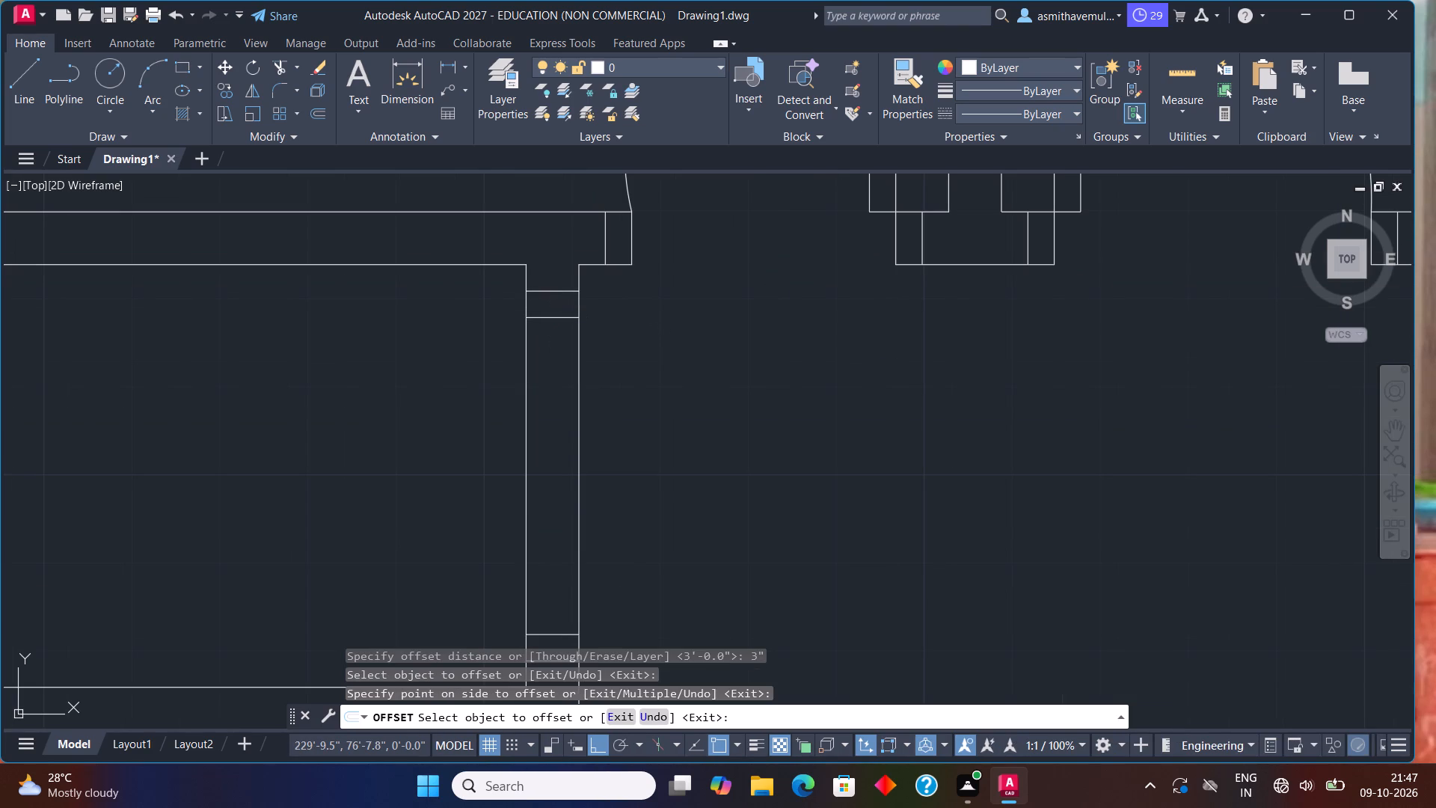
Trim the small west room's east partition lines between the two jambs to open the 3' doorway.
{"action": "type", "text": "TRIM"}
{"action": "key", "text": "Return"}
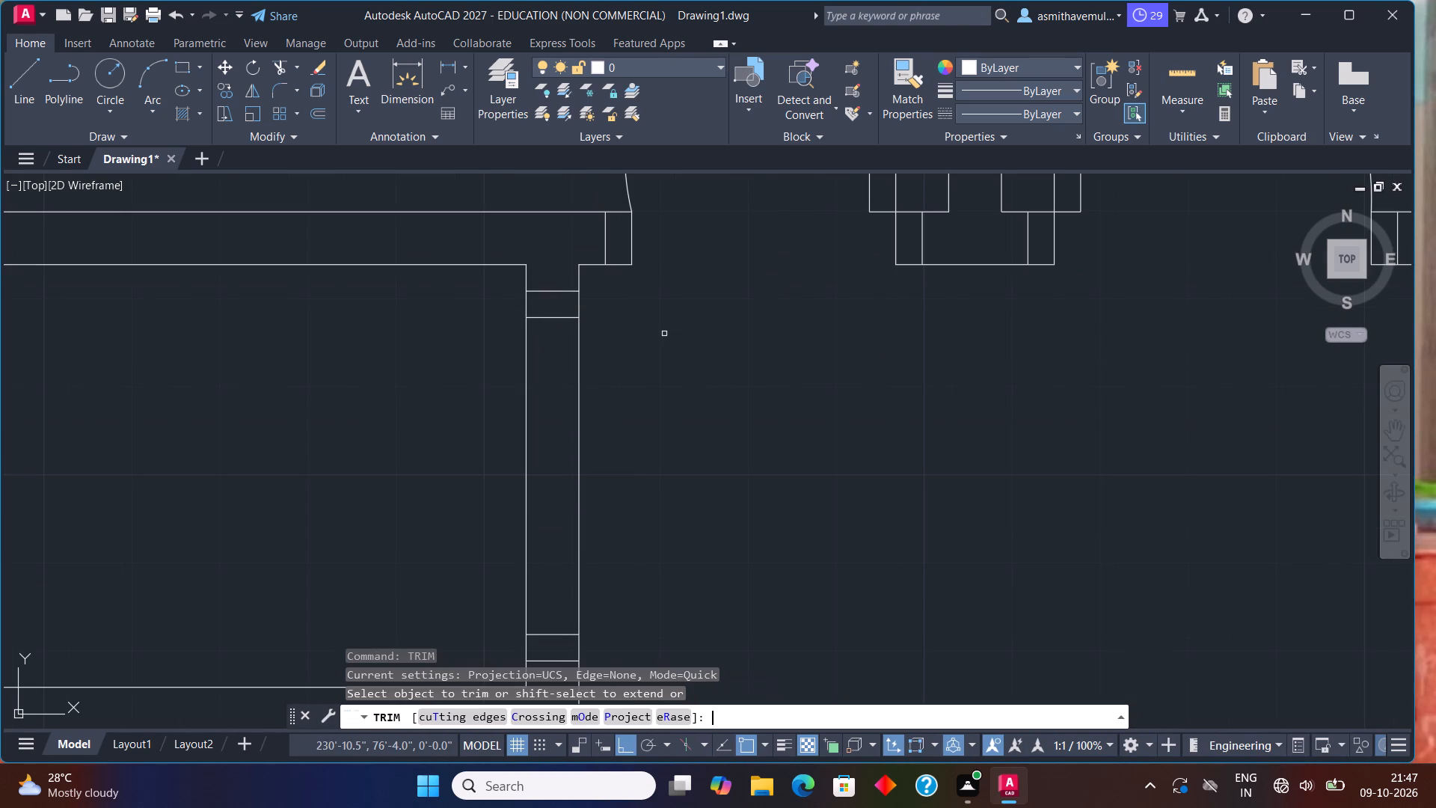
{"action": "scroll", "coordinate": [591, 357], "scroll_direction": "down", "scroll_amount": 1}
{"action": "left_click_drag", "start_coordinate": [642, 423], "coordinate": [491, 462]}
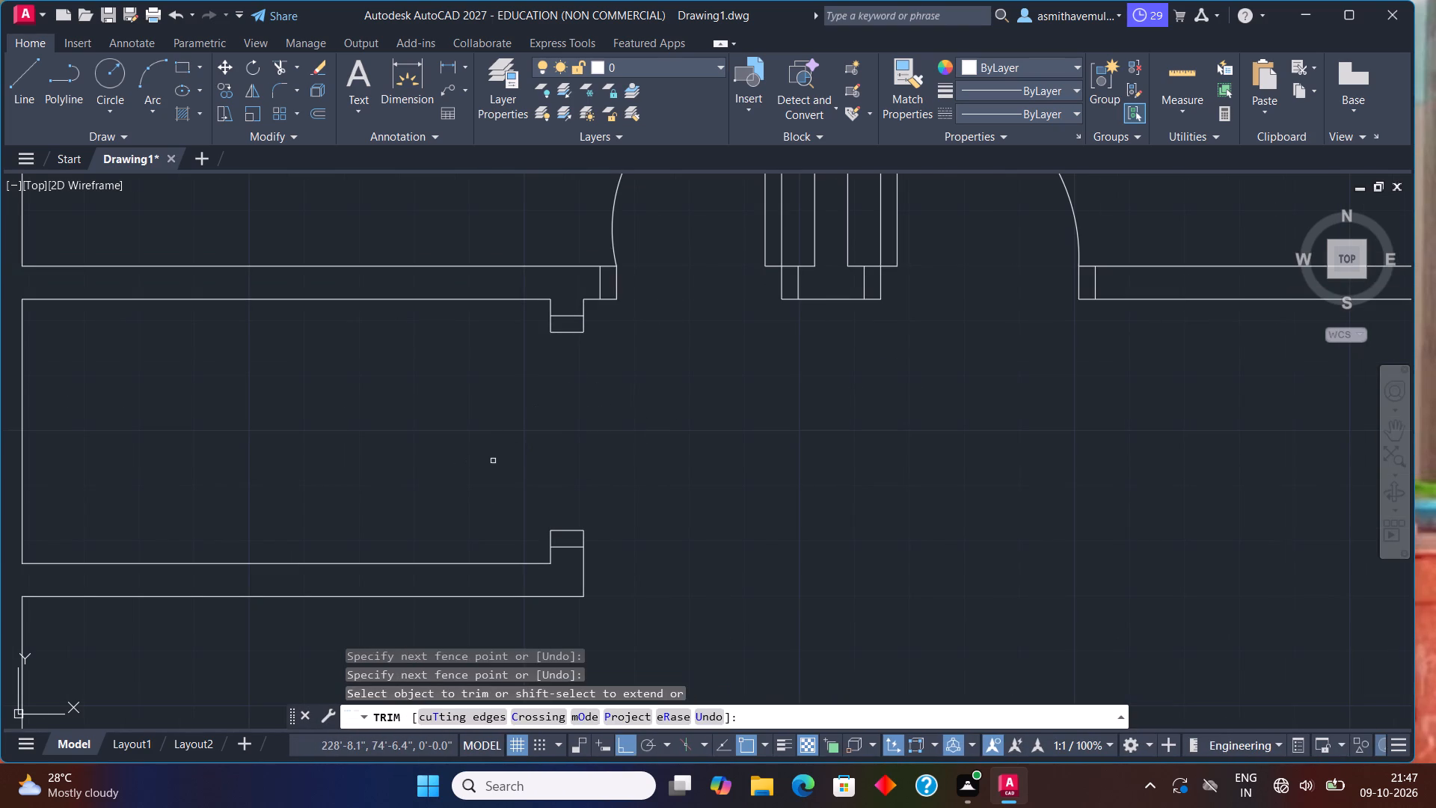
{"action": "key", "text": "Escape"}
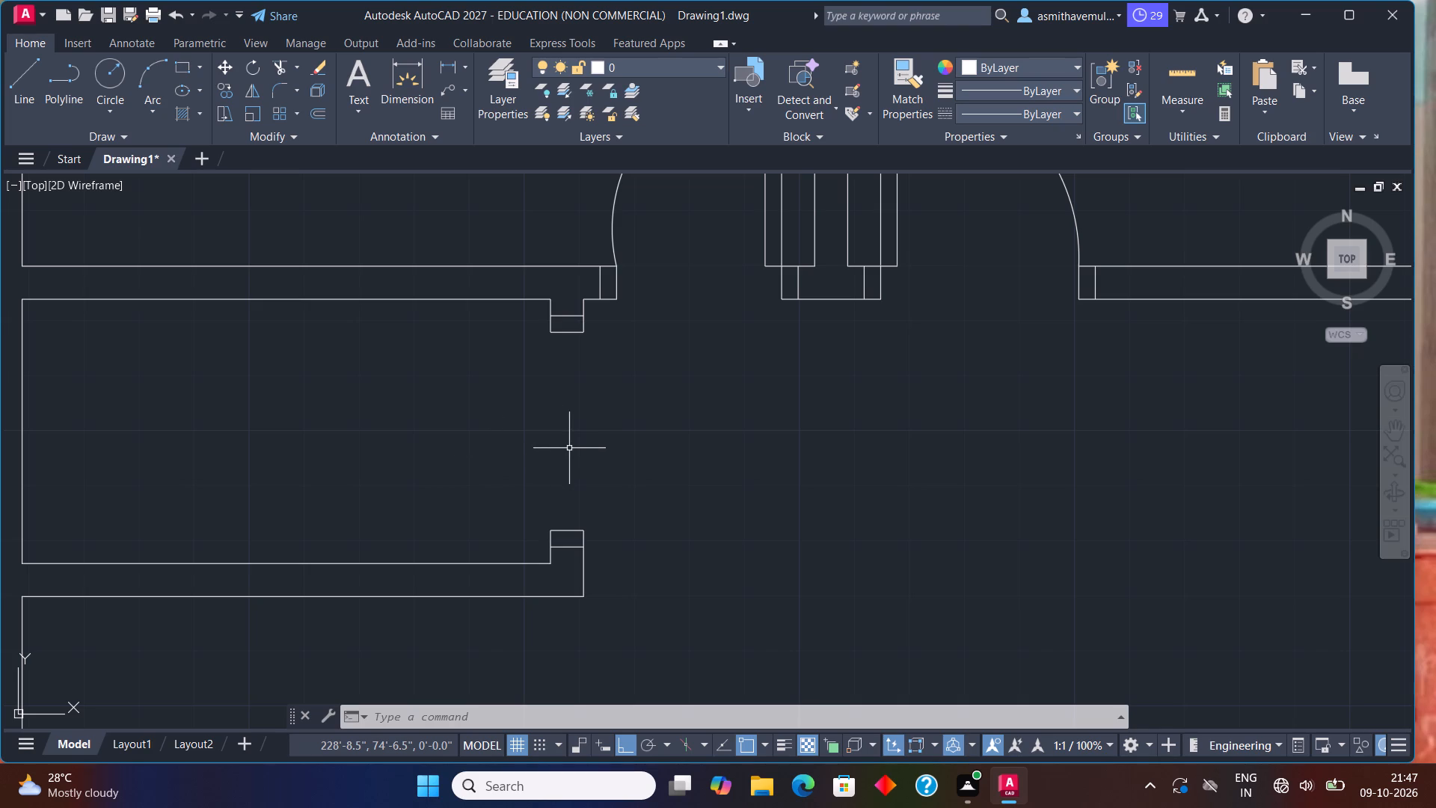
Draw a 3' by 3" door leaf rectangle extending west into the small room from the south jamb's northwest corner.
{"action": "type", "text": "REC"}
{"action": "key", "text": "Return"}
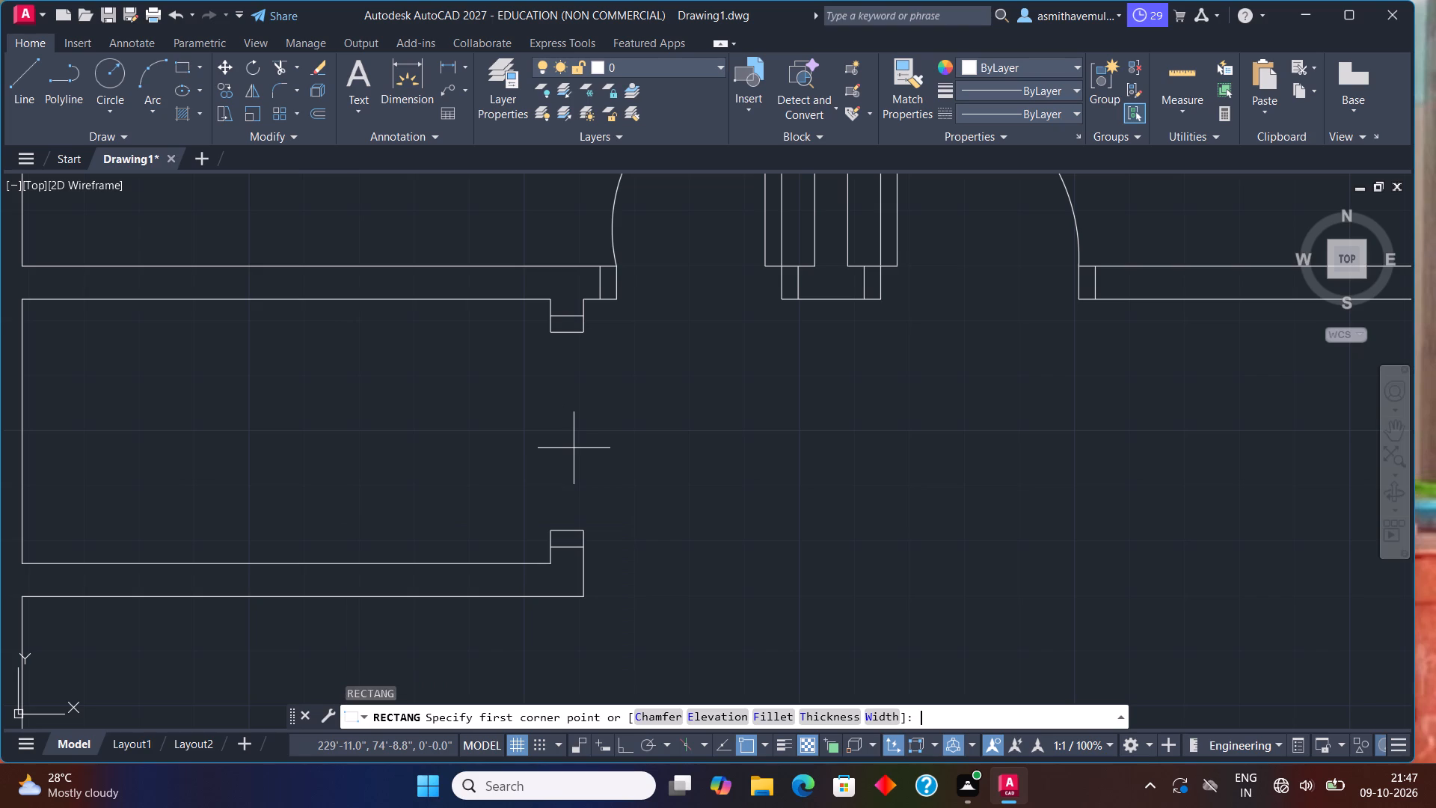
{"action": "left_click", "coordinate": [553, 525]}
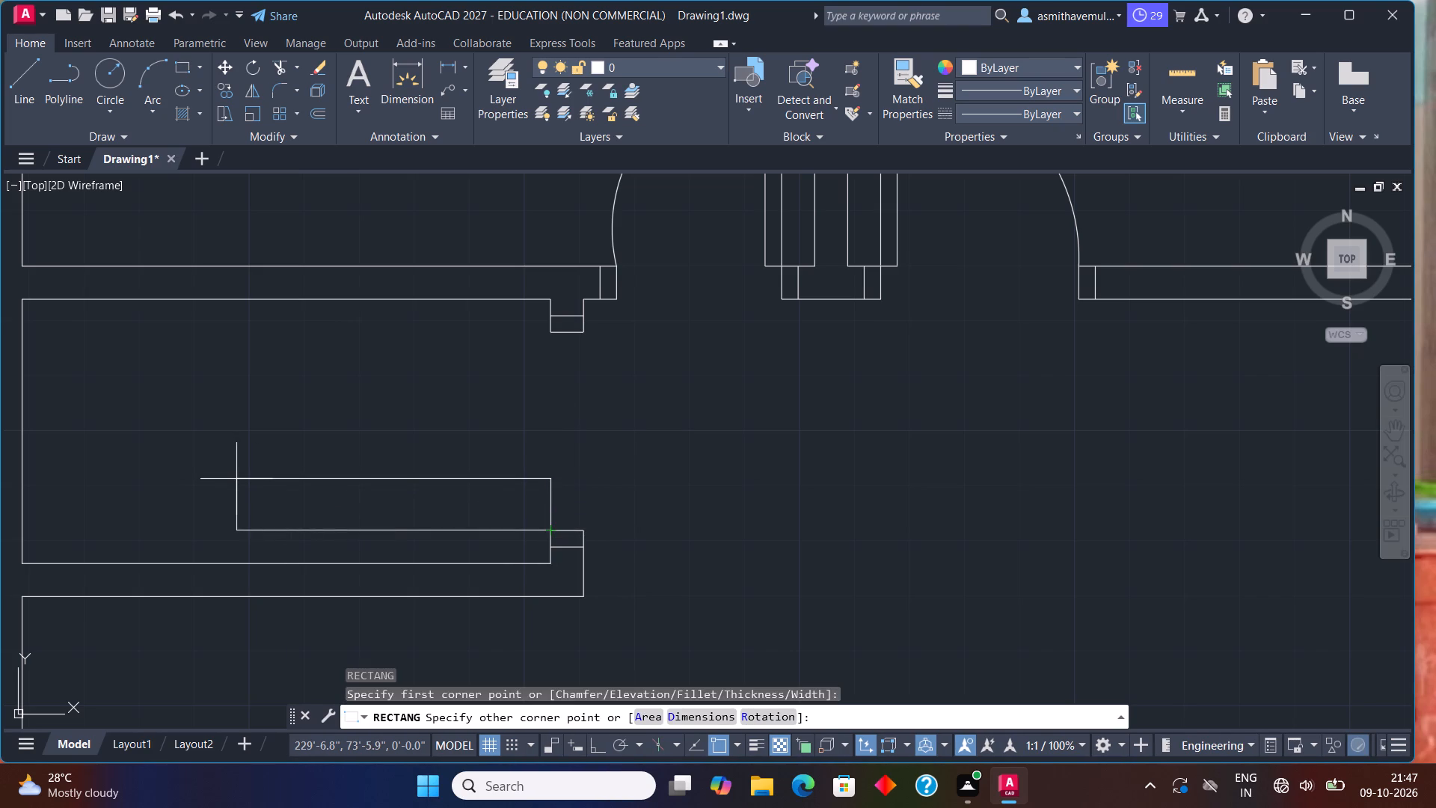
{"action": "key", "text": "d"}
{"action": "key", "text": "Return"}
{"action": "type", "text": "3'"}
{"action": "key", "text": "Return"}
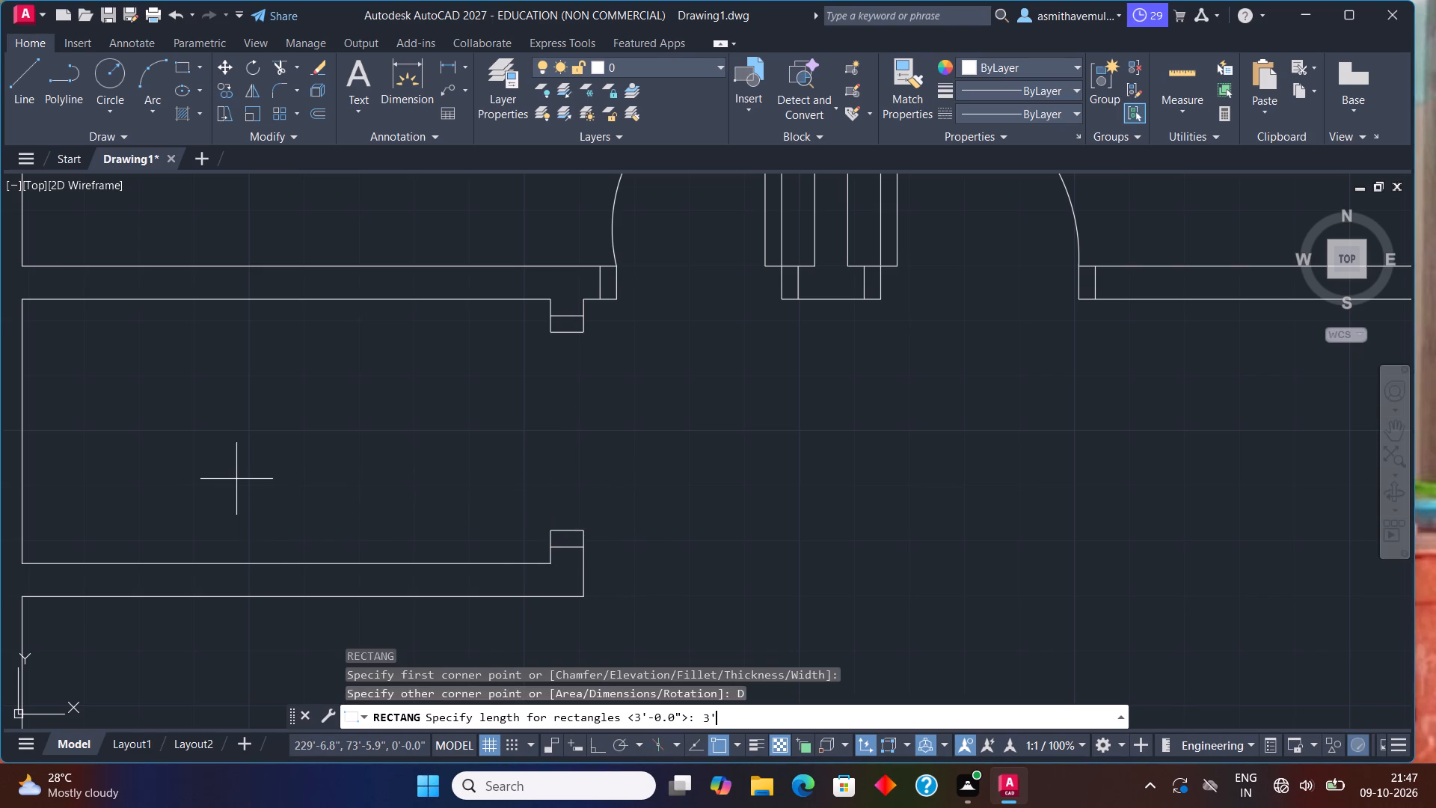
{"action": "type", "text": "3\""}
{"action": "key", "text": "Return"}
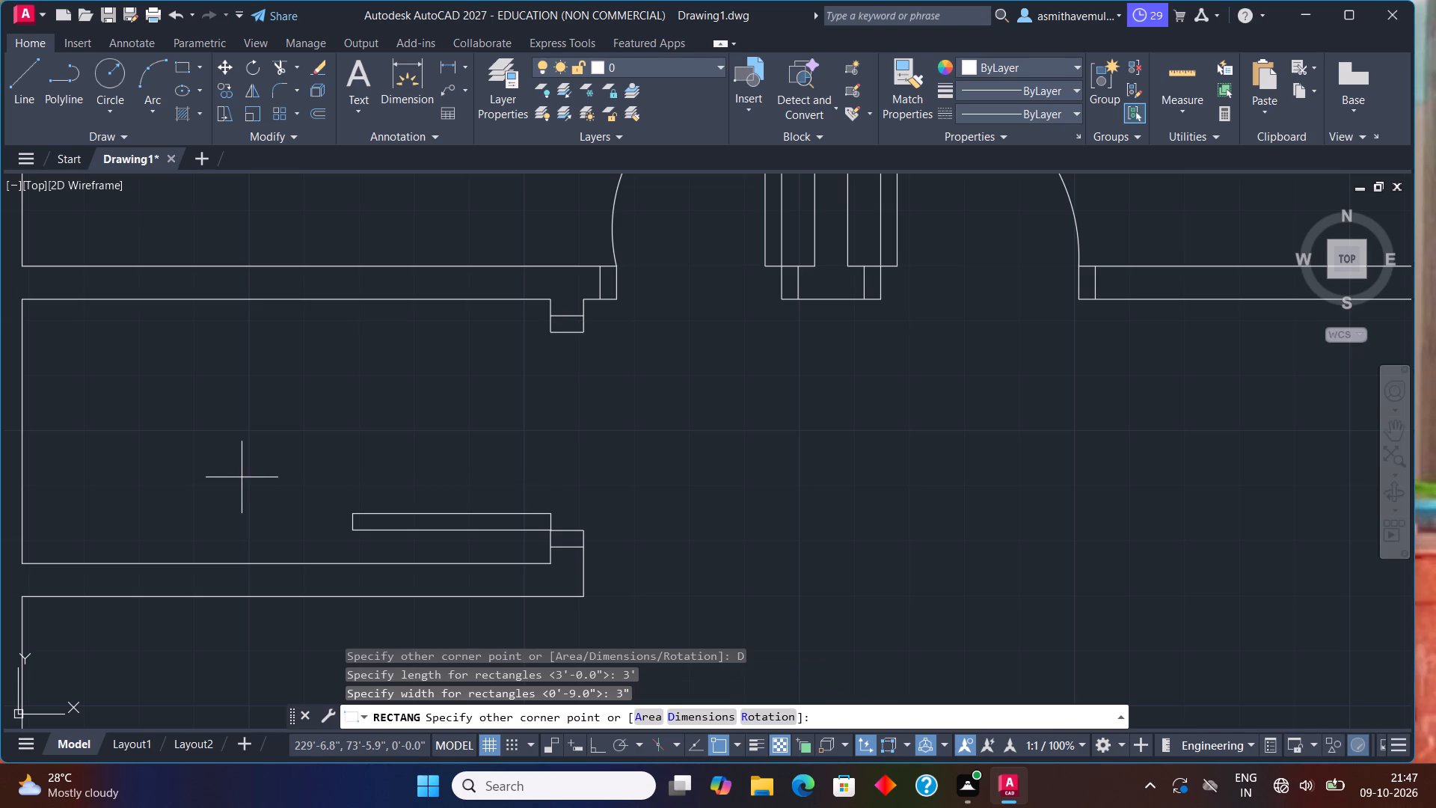
{"action": "left_click_drag", "start_coordinate": [245, 476], "coordinate": [254, 473]}
Draw a three-point swing arc through the door leaf's two west corners to the north jamb's southwest corner.
{"action": "type", "text": "ARC"}
{"action": "key", "text": "Return"}
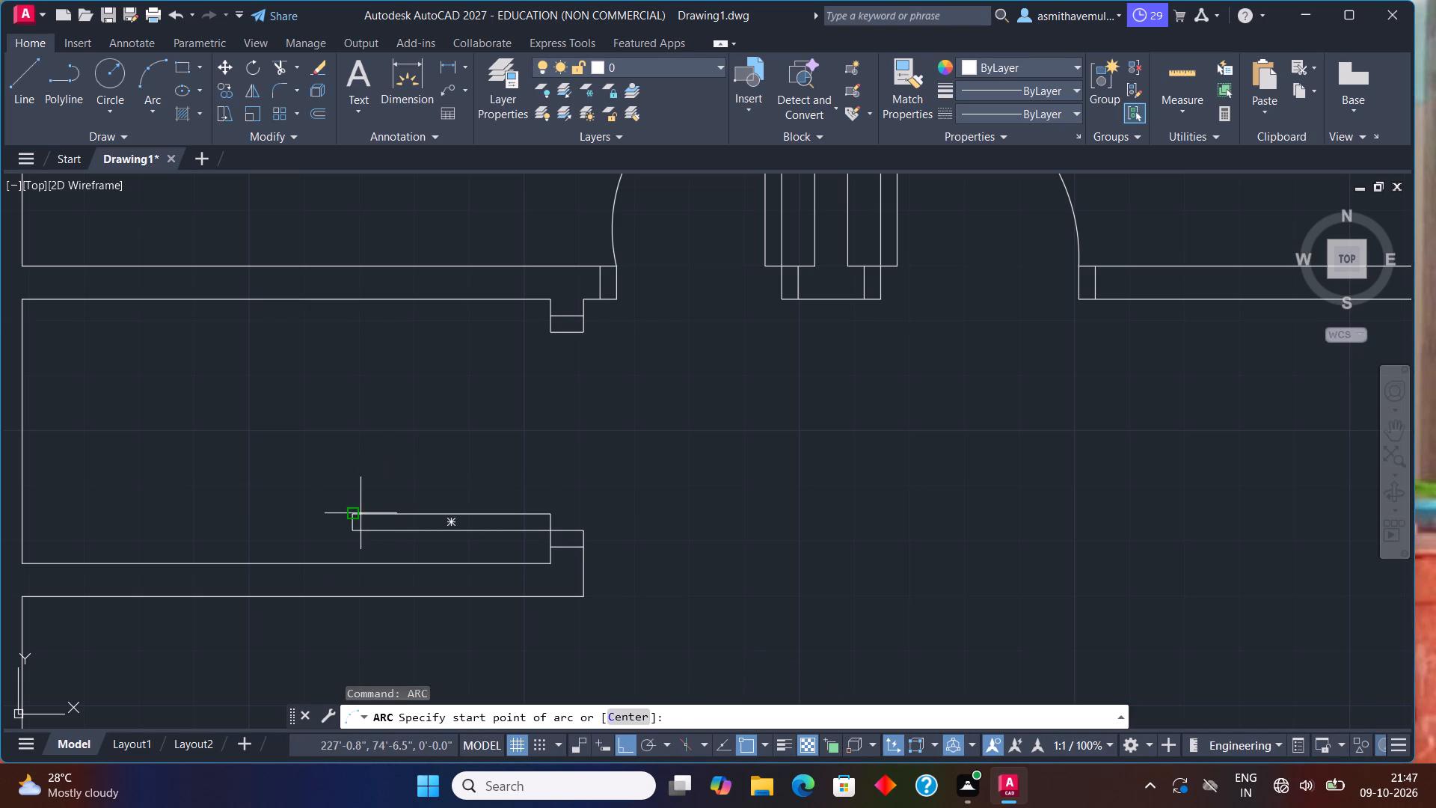
{"action": "scroll", "coordinate": [355, 533], "scroll_direction": "up", "scroll_amount": 2}
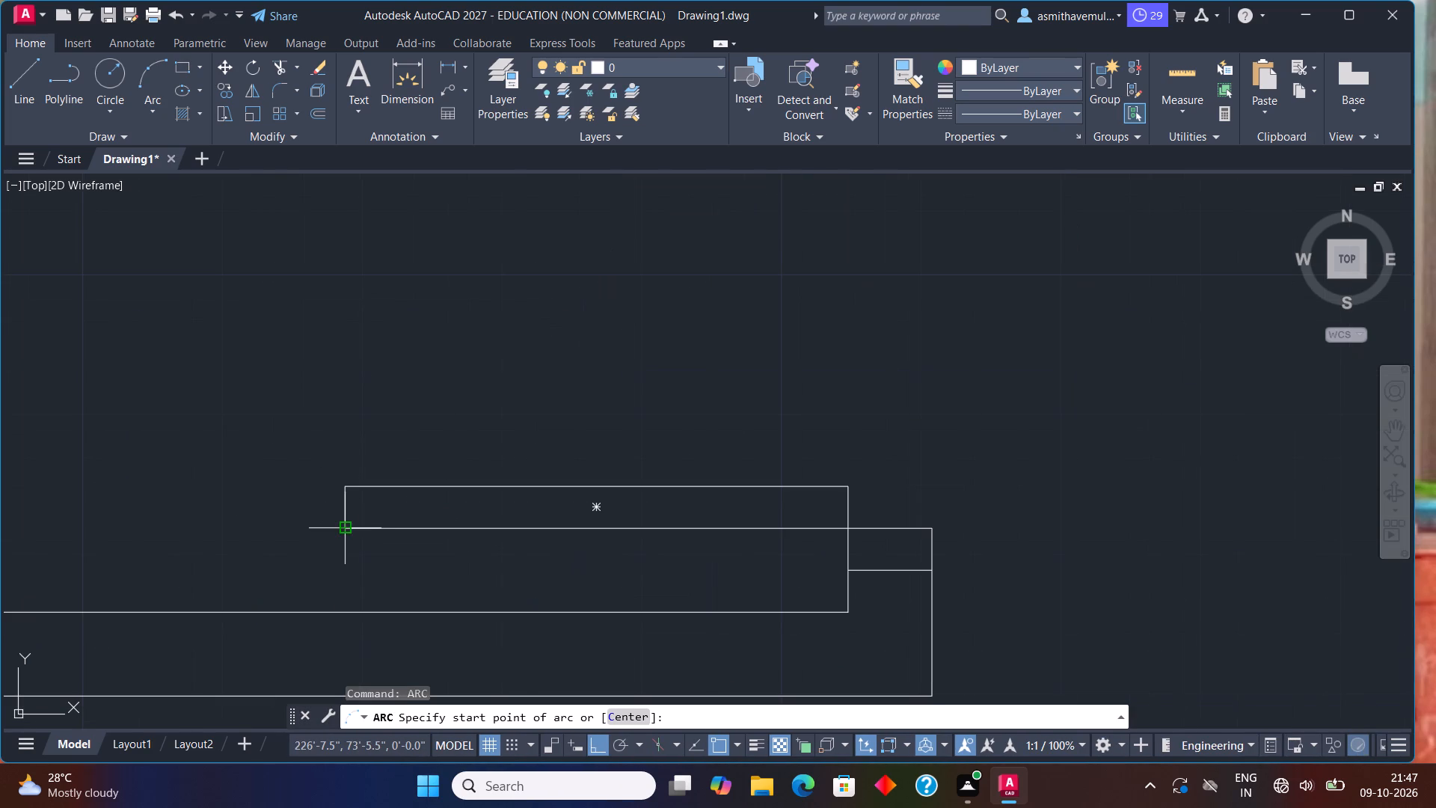
{"action": "left_click", "coordinate": [349, 532]}
{"action": "left_click", "coordinate": [343, 484]}
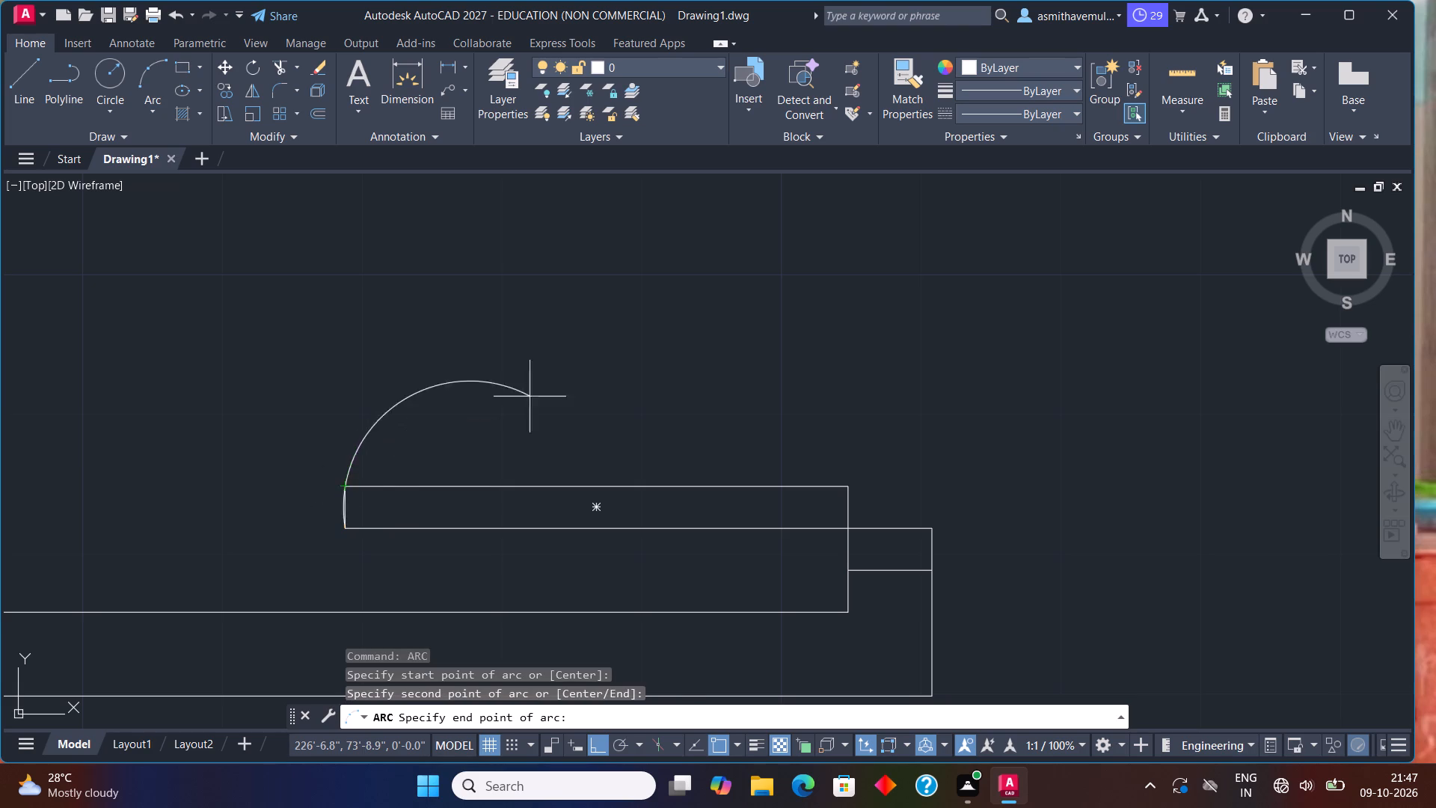
{"action": "scroll", "coordinate": [572, 378], "scroll_direction": "down", "scroll_amount": 1}
{"action": "middle_click_drag", "start_coordinate": [595, 362], "coordinate": [455, 456]}
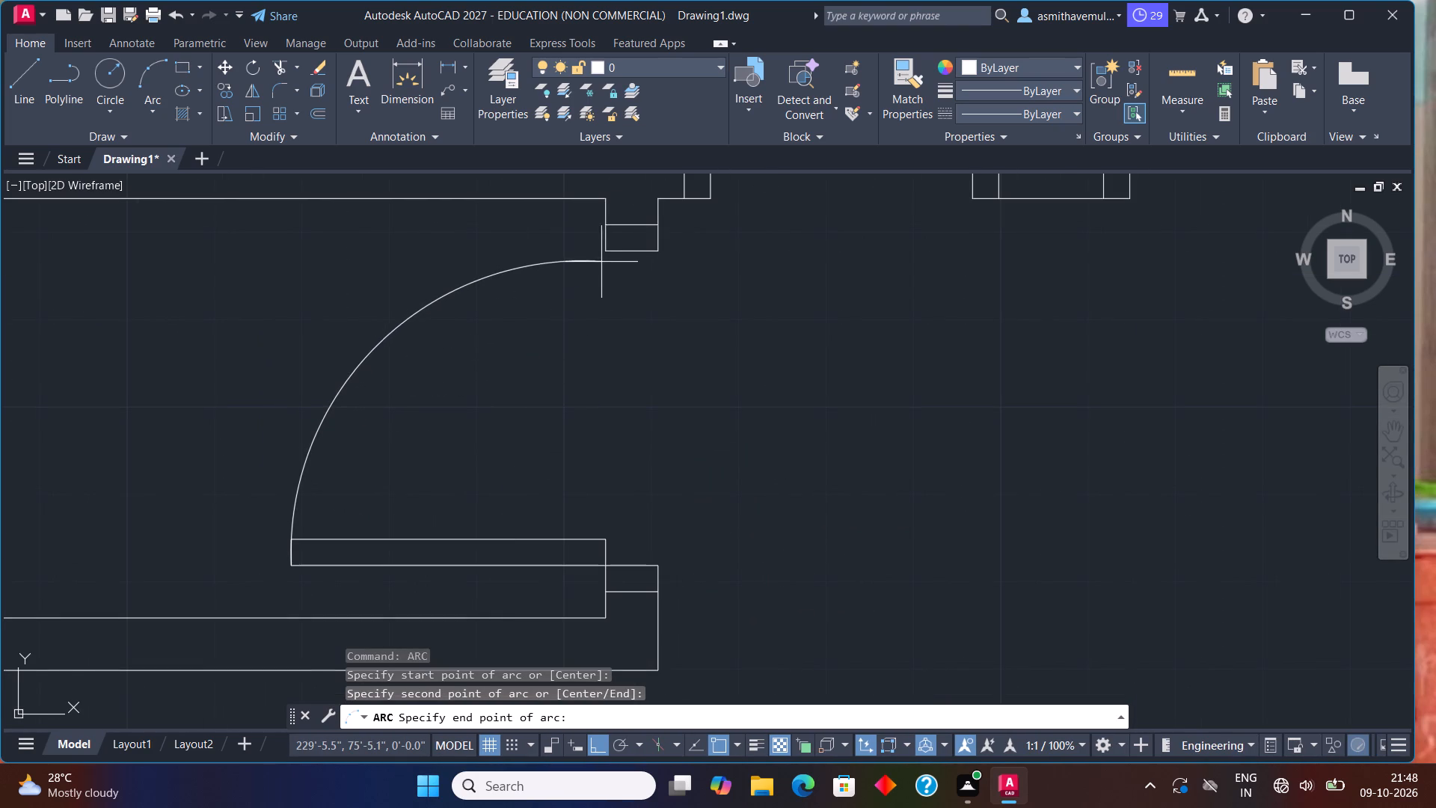
{"action": "left_click", "coordinate": [607, 252]}
Offset the south face line of the partition east of the double doors 4' to the south.
{"action": "scroll", "coordinate": [613, 291], "scroll_direction": "down", "scroll_amount": 4}
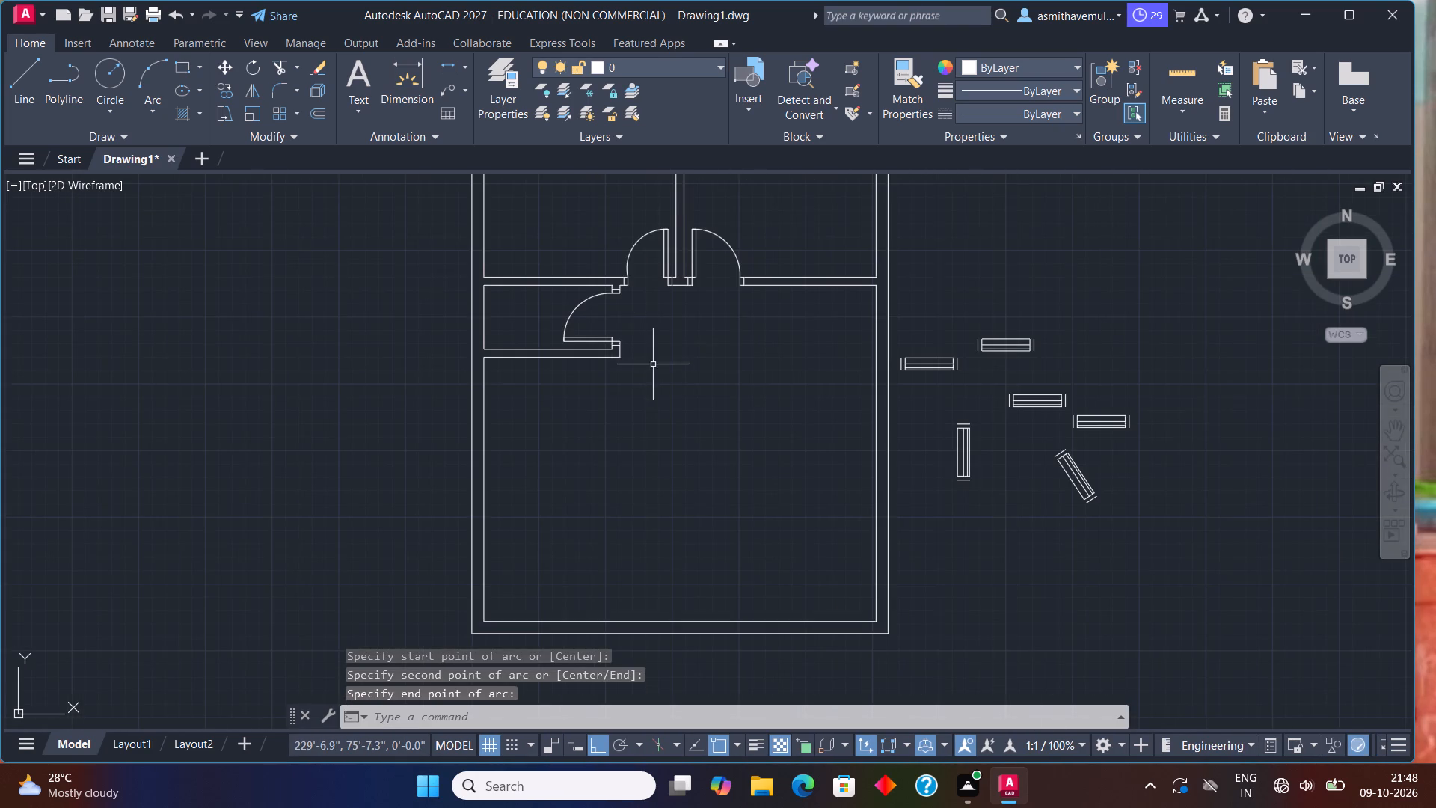
{"action": "middle_click_drag", "start_coordinate": [654, 364], "coordinate": [448, 388]}
{"action": "scroll", "coordinate": [574, 348], "scroll_direction": "up", "scroll_amount": 1}
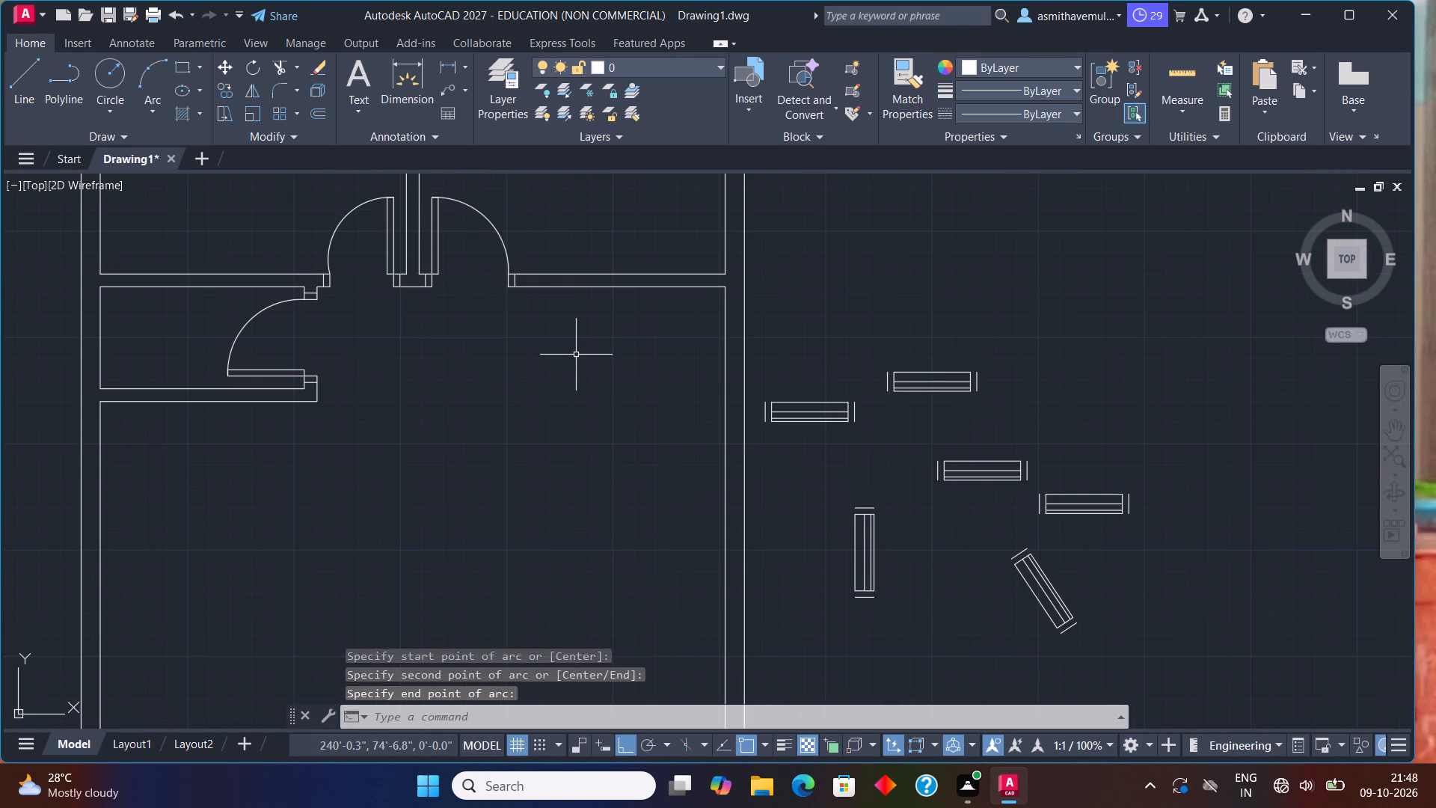
{"action": "key", "text": "o"}
{"action": "key", "text": "Return"}
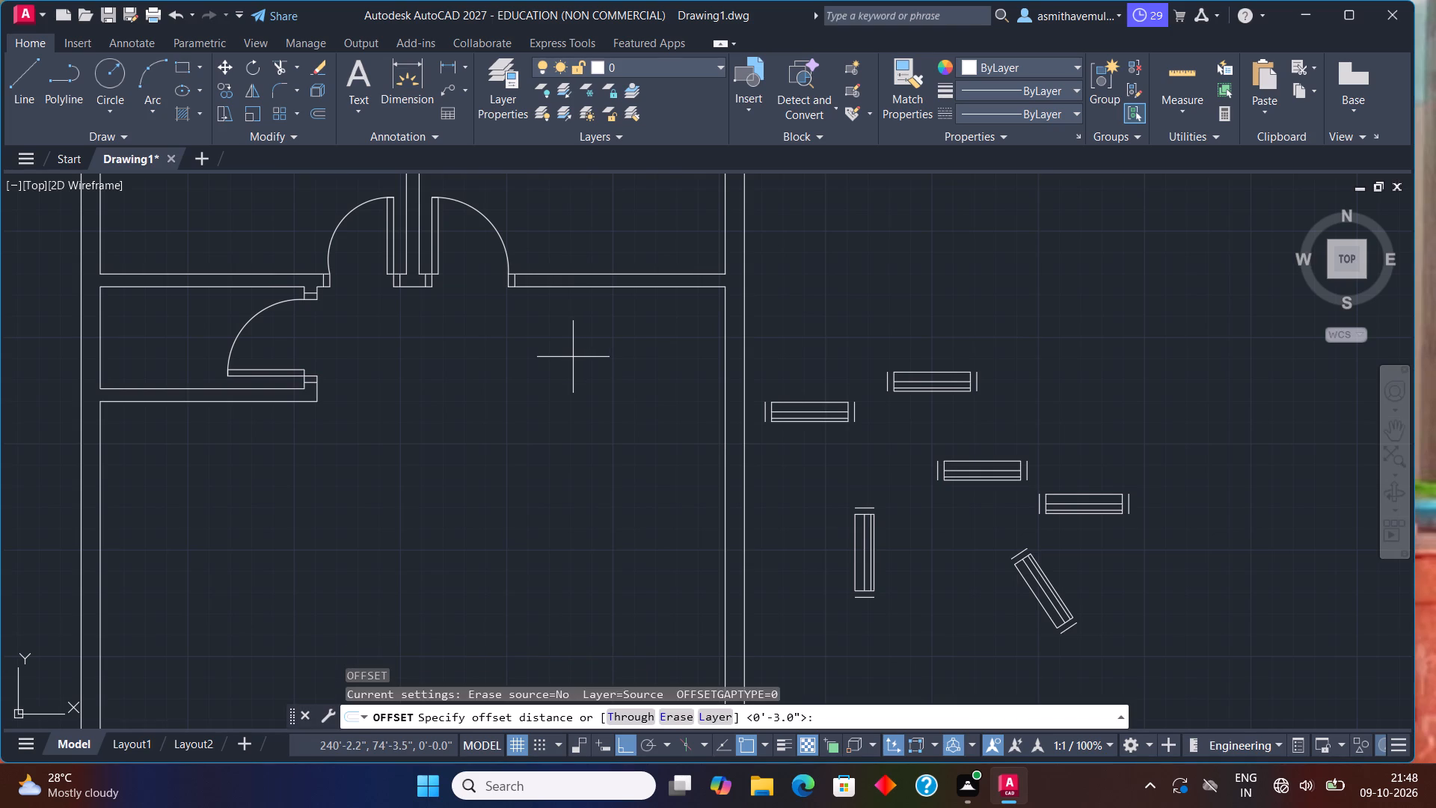
{"action": "left_click", "coordinate": [1270, 792]}
{"action": "left_click", "coordinate": [1003, 649]}
{"action": "key", "text": "o"}
{"action": "key", "text": "Return"}
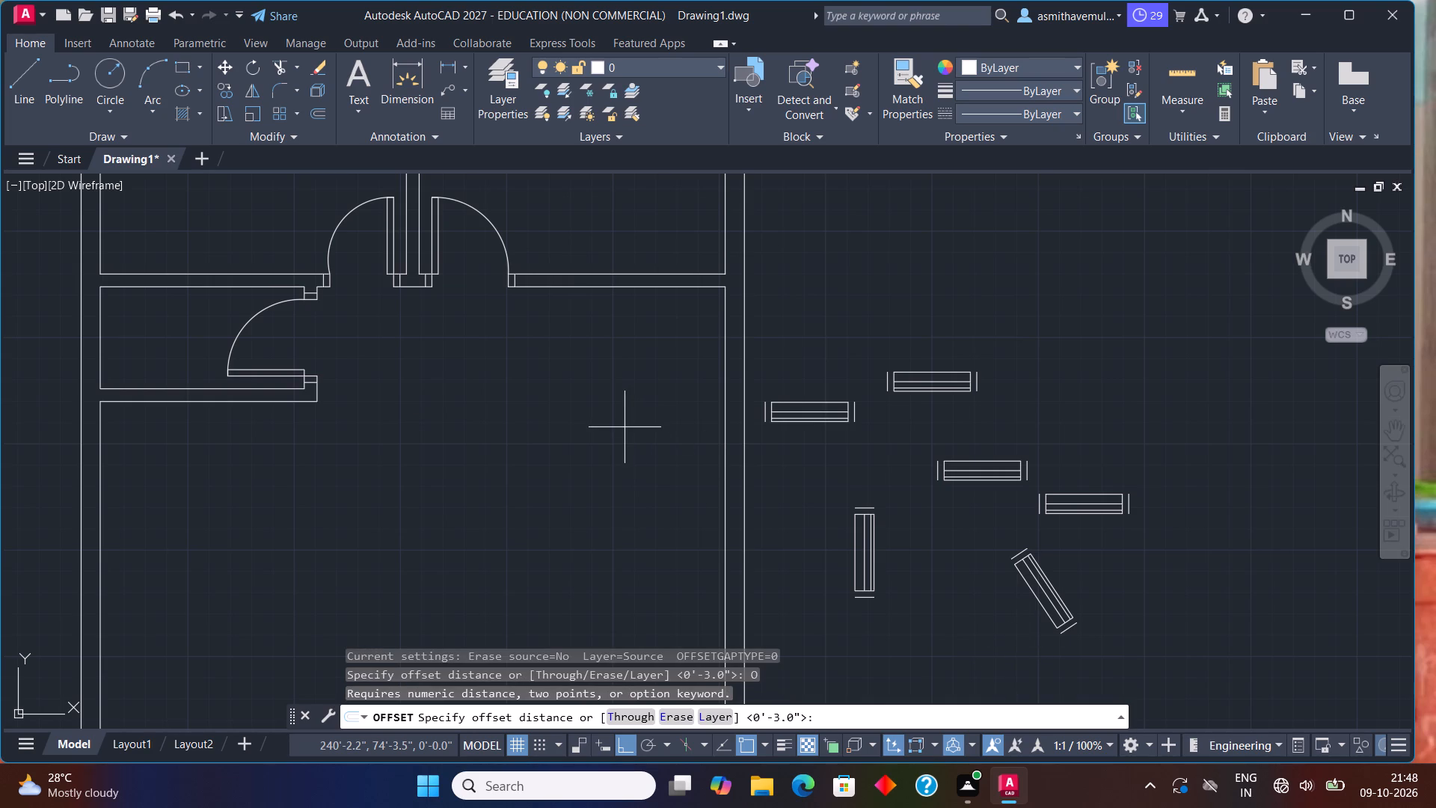
{"action": "type", "text": "4'"}
{"action": "key", "text": "Return"}
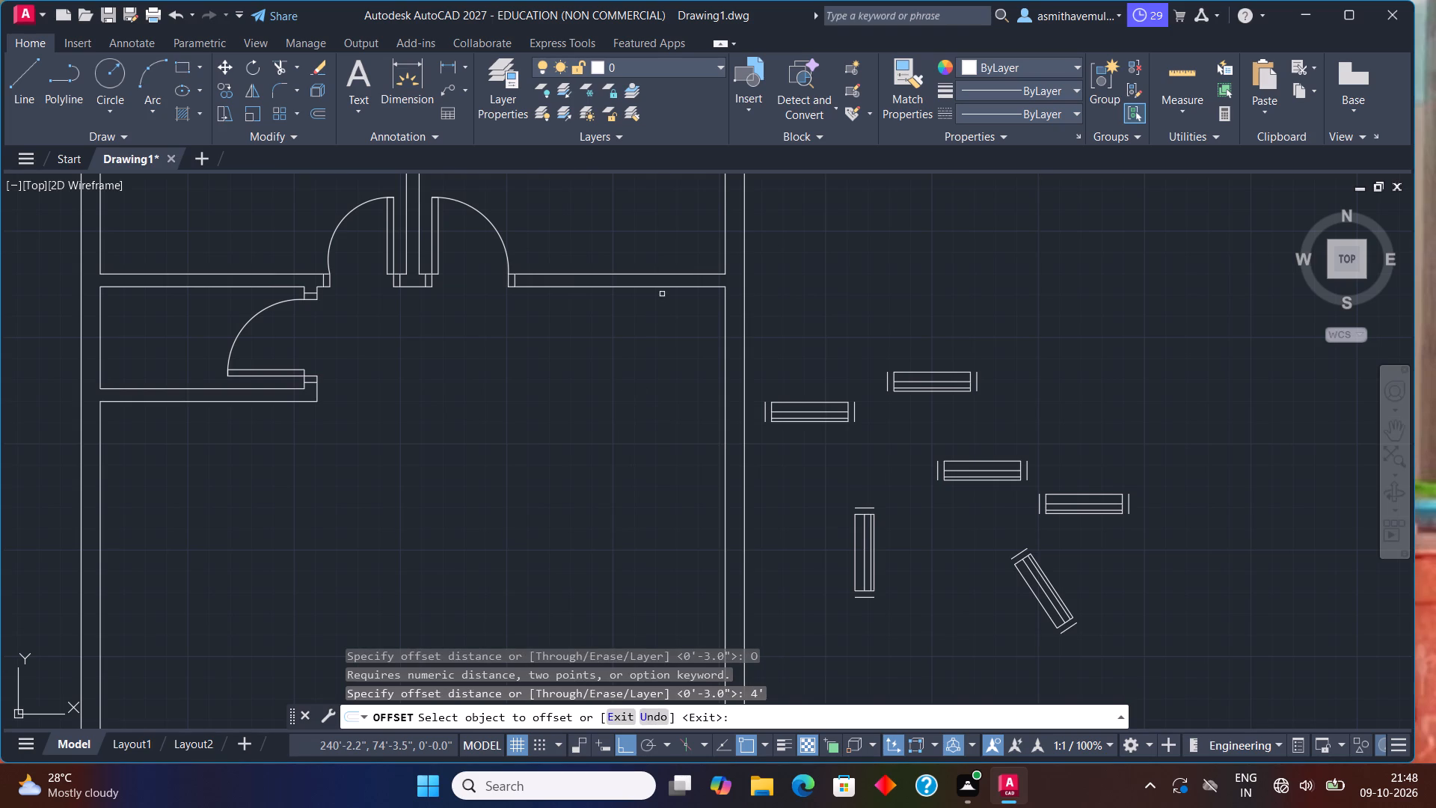
{"action": "left_click", "coordinate": [665, 284]}
{"action": "left_click", "coordinate": [657, 325]}
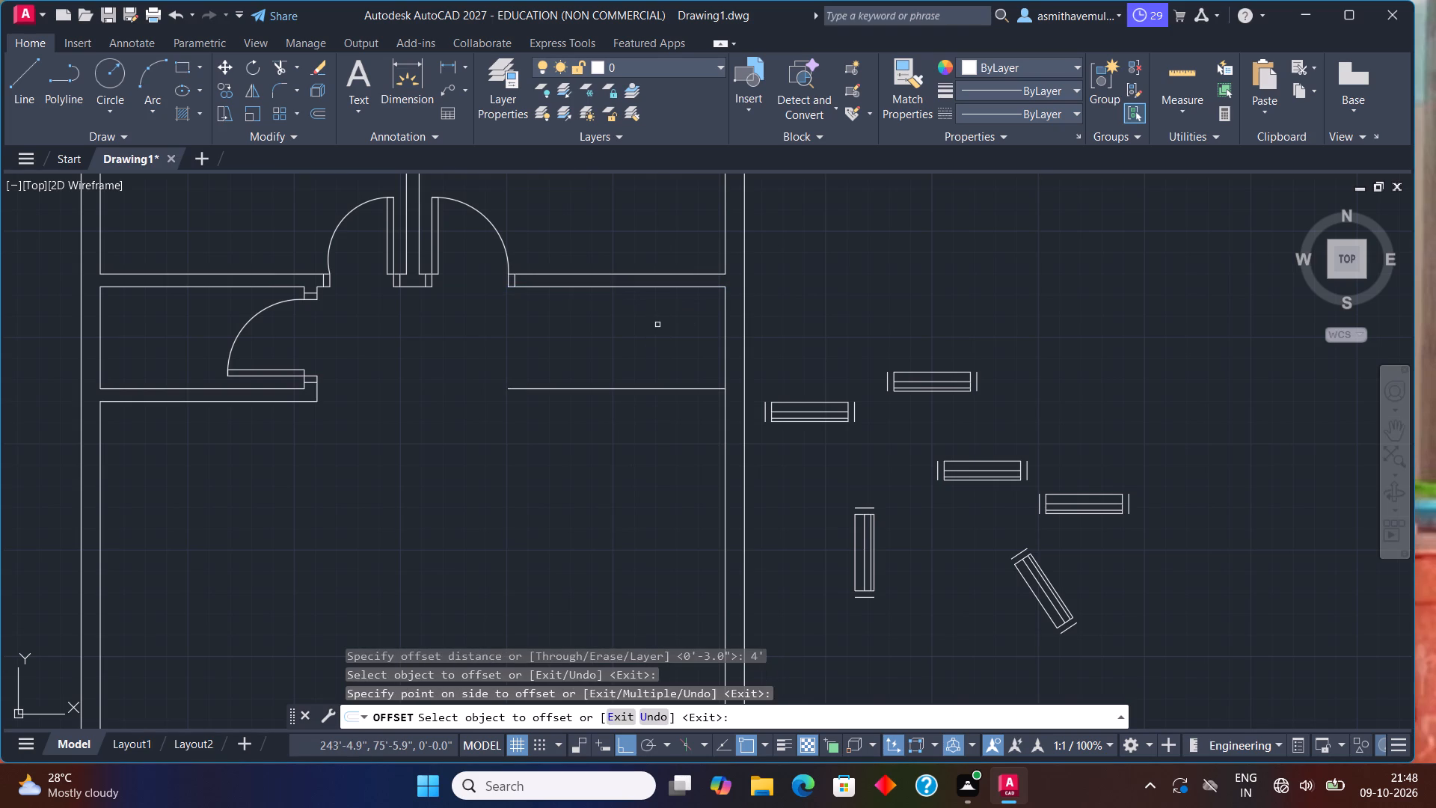
{"action": "key", "text": "Escape"}
Offset the east outer wall's inner line 7'6" to the west.
{"action": "key", "text": "o"}
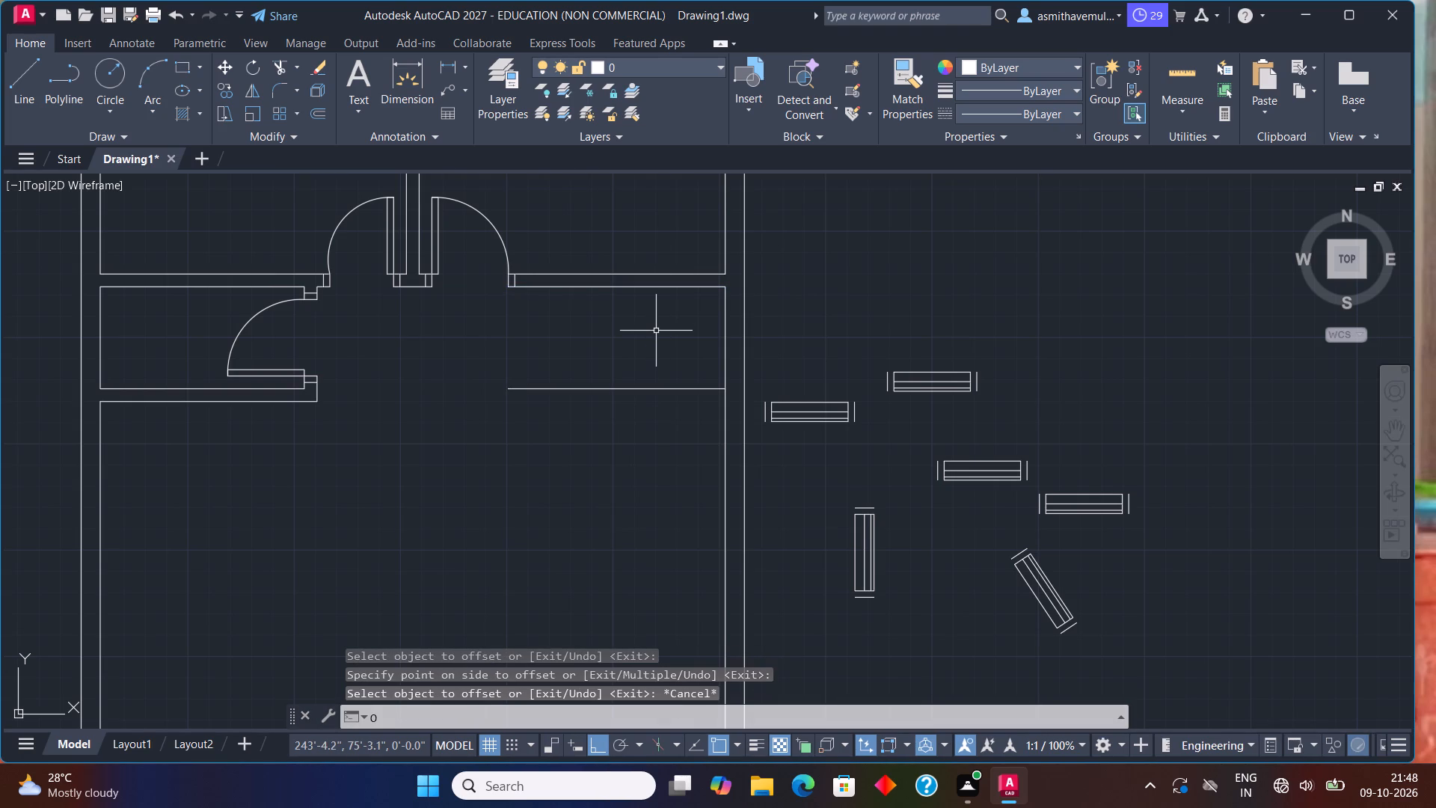
{"action": "key", "text": "Return"}
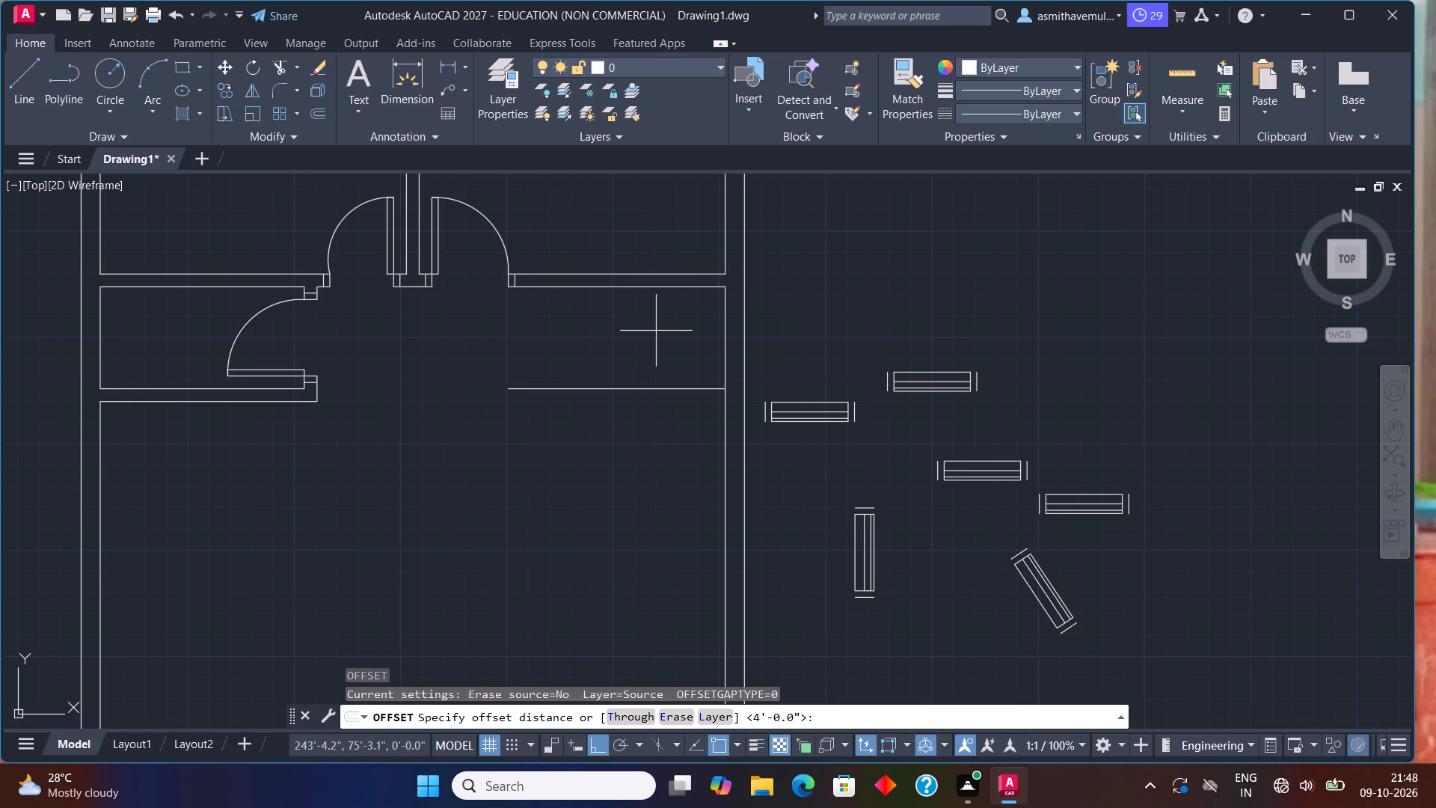
{"action": "type", "text": "7'6\""}
{"action": "key", "text": "Return"}
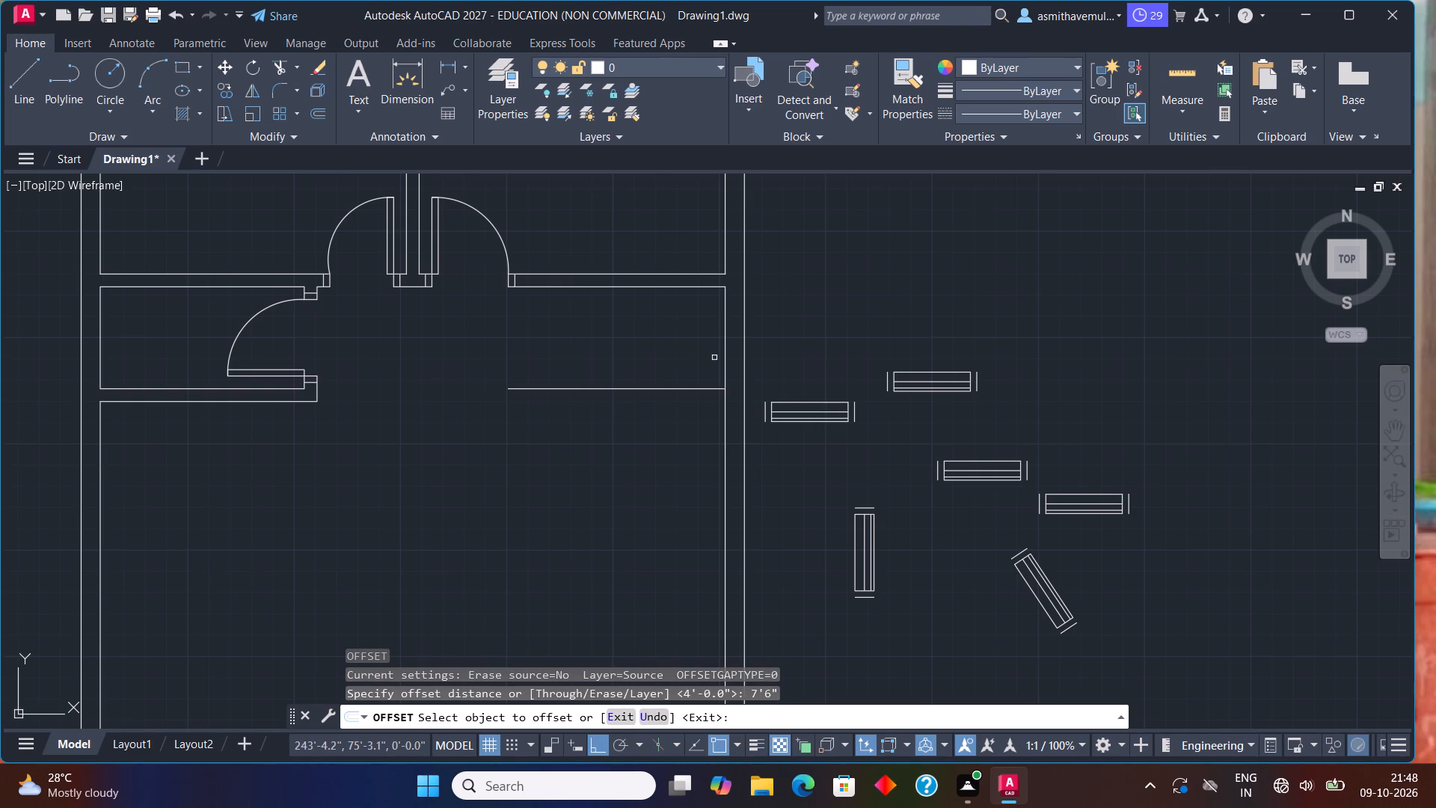
{"action": "left_click", "coordinate": [726, 363]}
{"action": "left_click", "coordinate": [664, 344]}
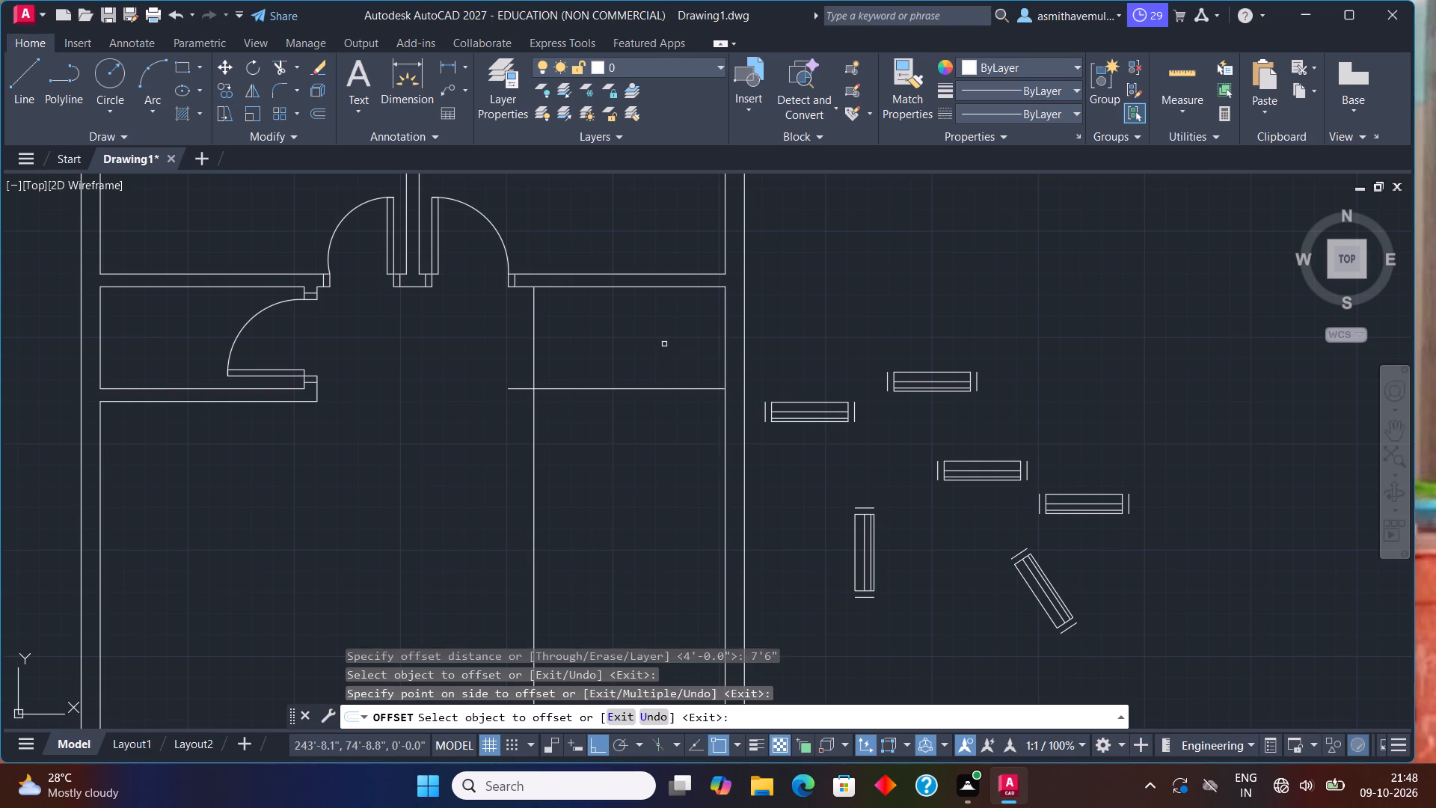
{"action": "key", "text": "Escape"}
Offset the new horizontal line 6" south and the new vertical line 6" west to form the small east room's partitions.
{"action": "key", "text": "o"}
{"action": "key", "text": "Return"}
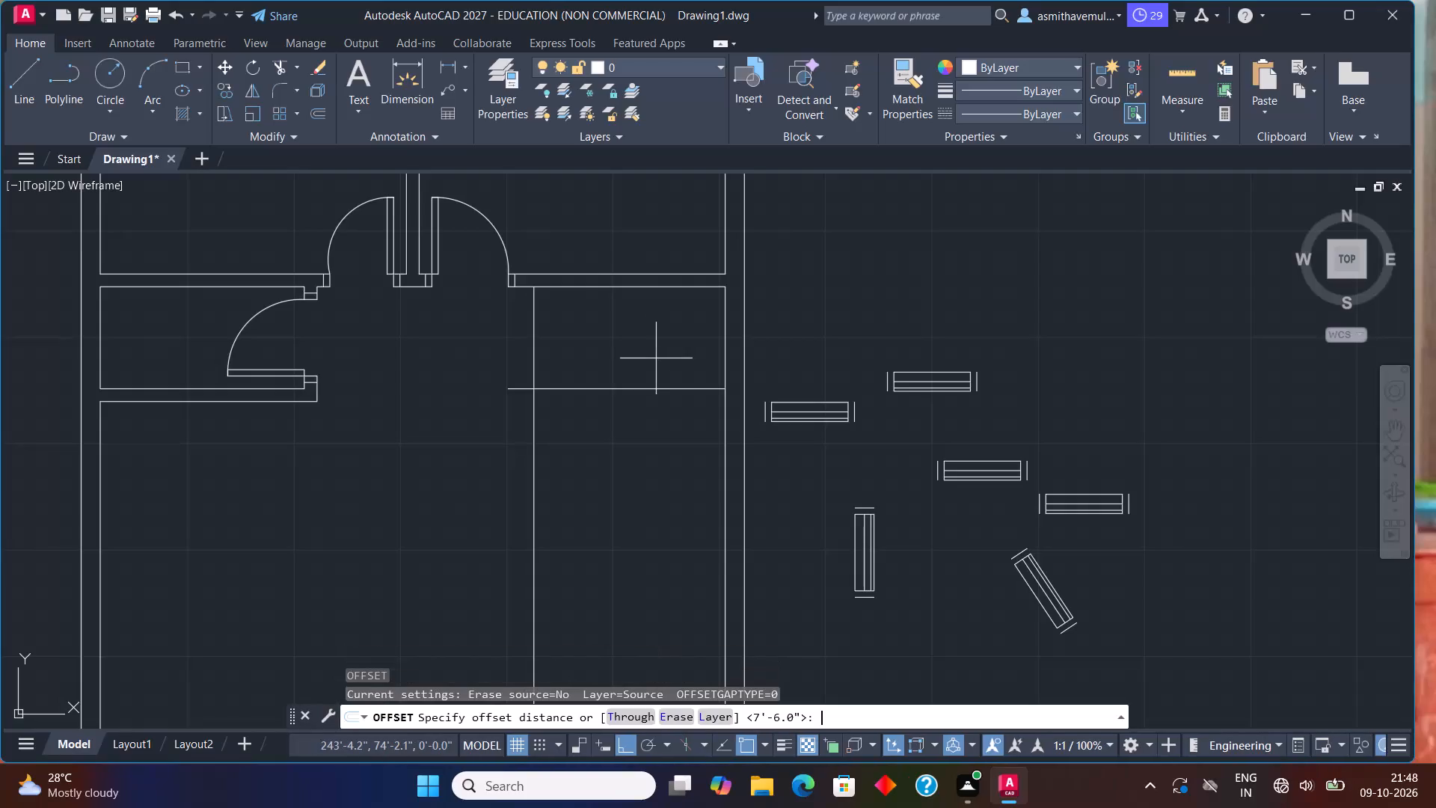
{"action": "type", "text": "6\""}
{"action": "key", "text": "Return"}
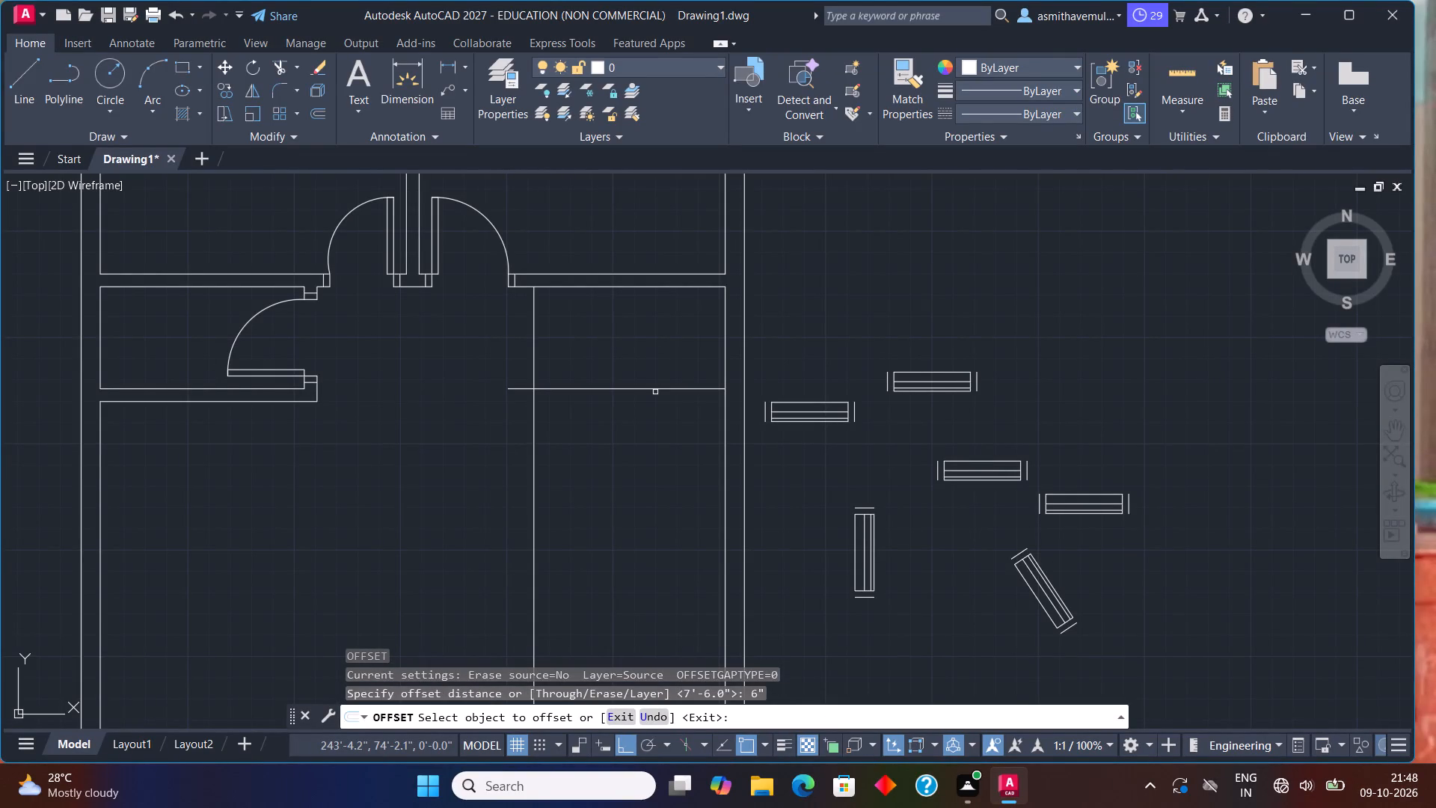
{"action": "left_click", "coordinate": [658, 389]}
{"action": "left_click", "coordinate": [659, 400]}
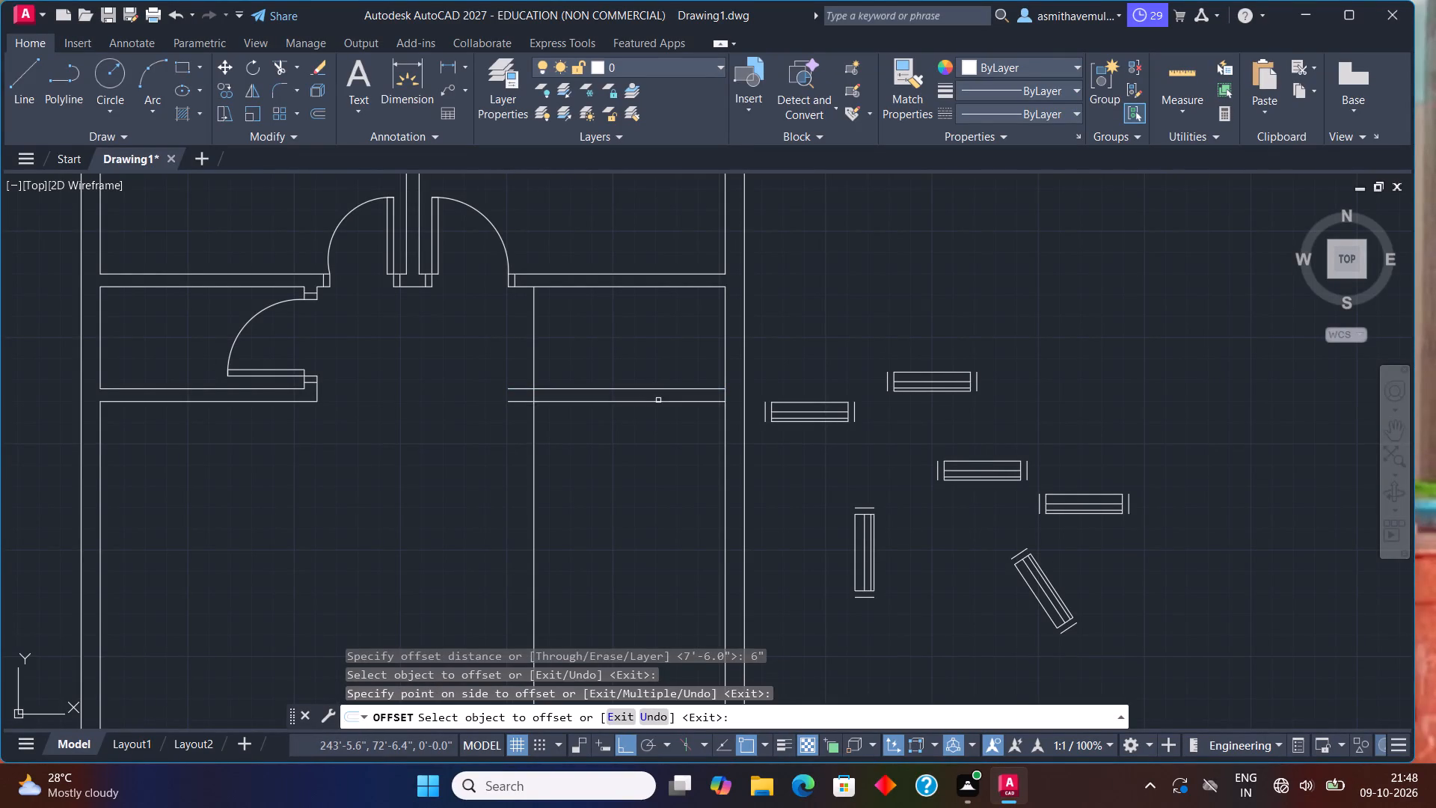
{"action": "left_click", "coordinate": [536, 353]}
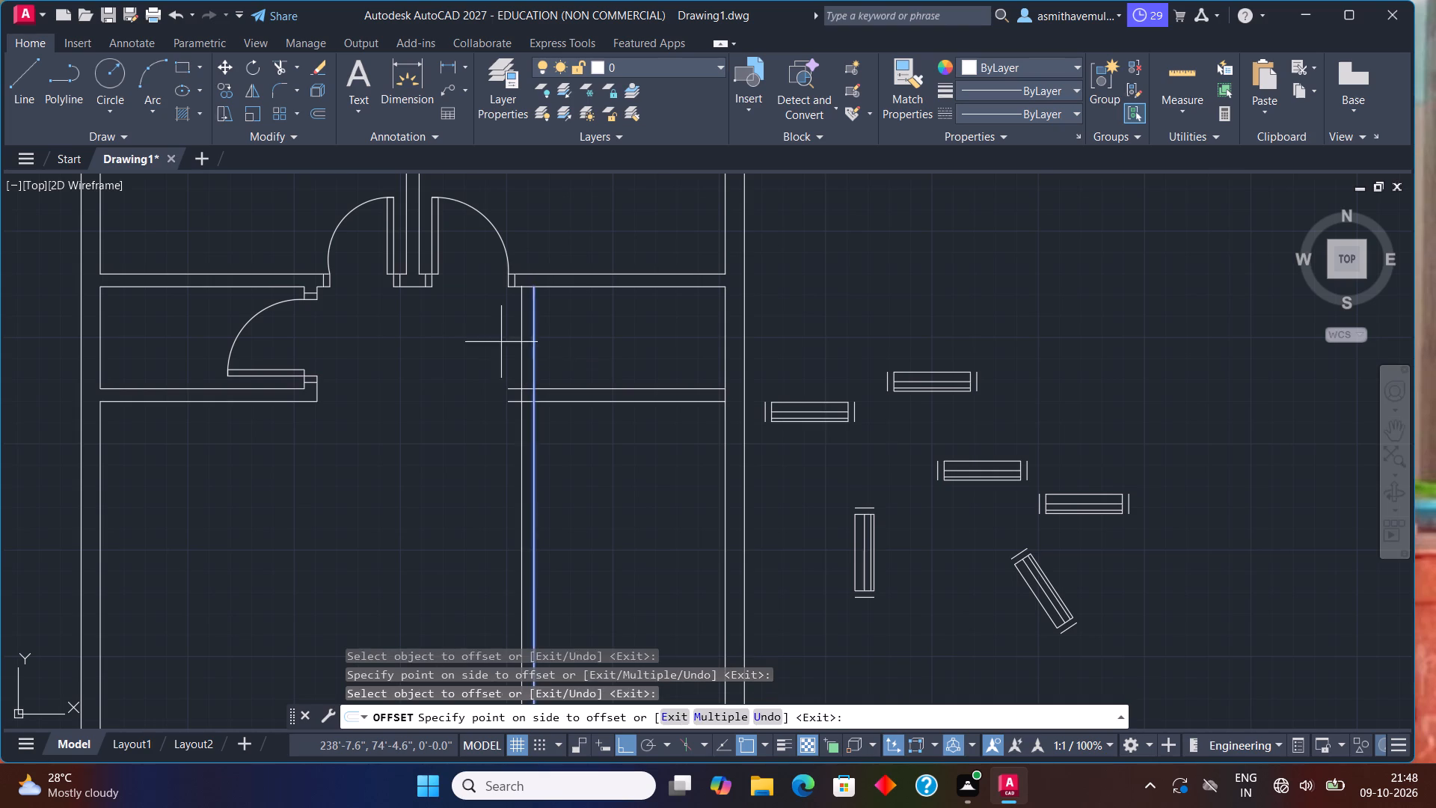
{"action": "left_click", "coordinate": [482, 334]}
{"action": "key", "text": "Escape"}
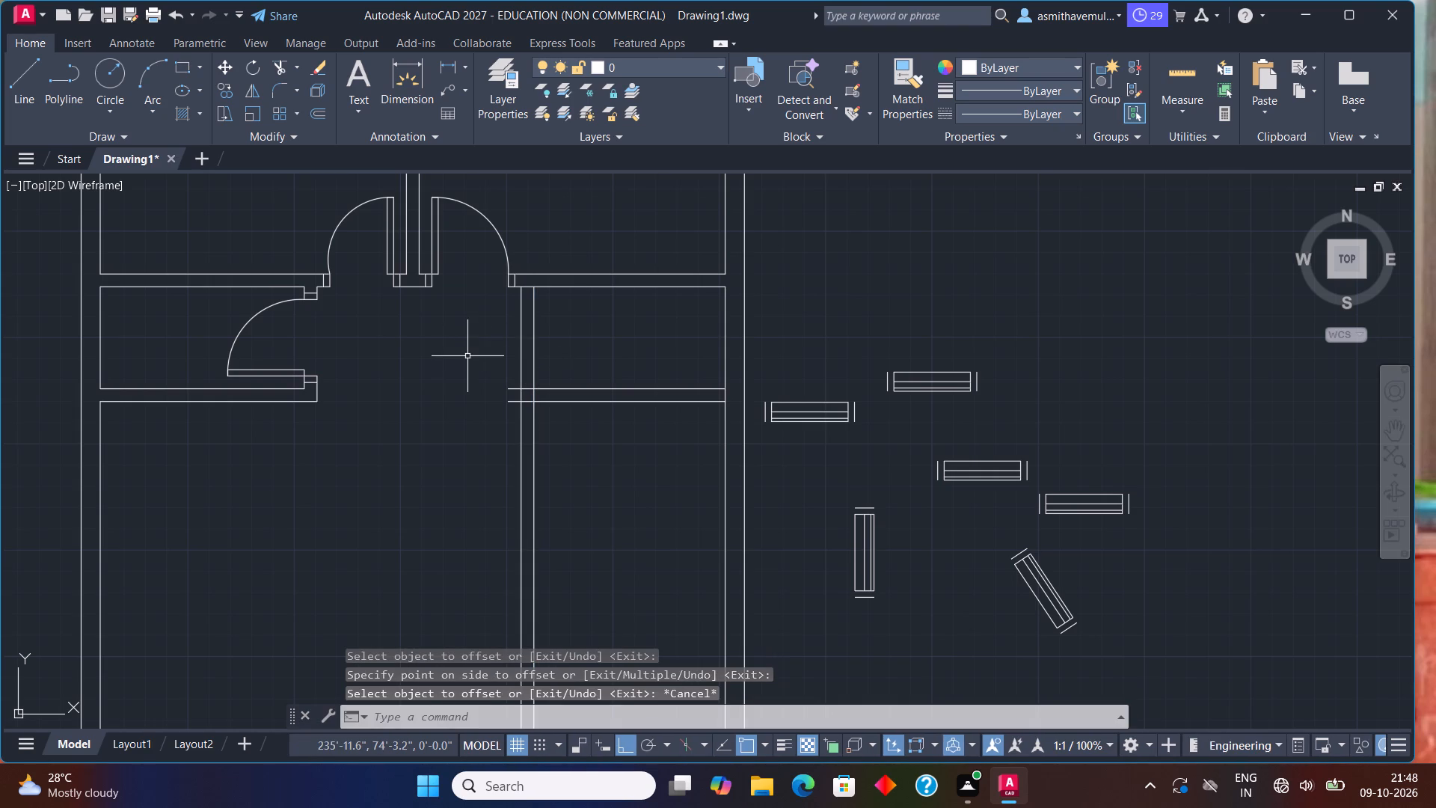
Trim the small east room's partition lines to a clean southwest corner and open their junction with the east wall's inner line.
{"action": "type", "text": "TRIM"}
{"action": "key", "text": "Return"}
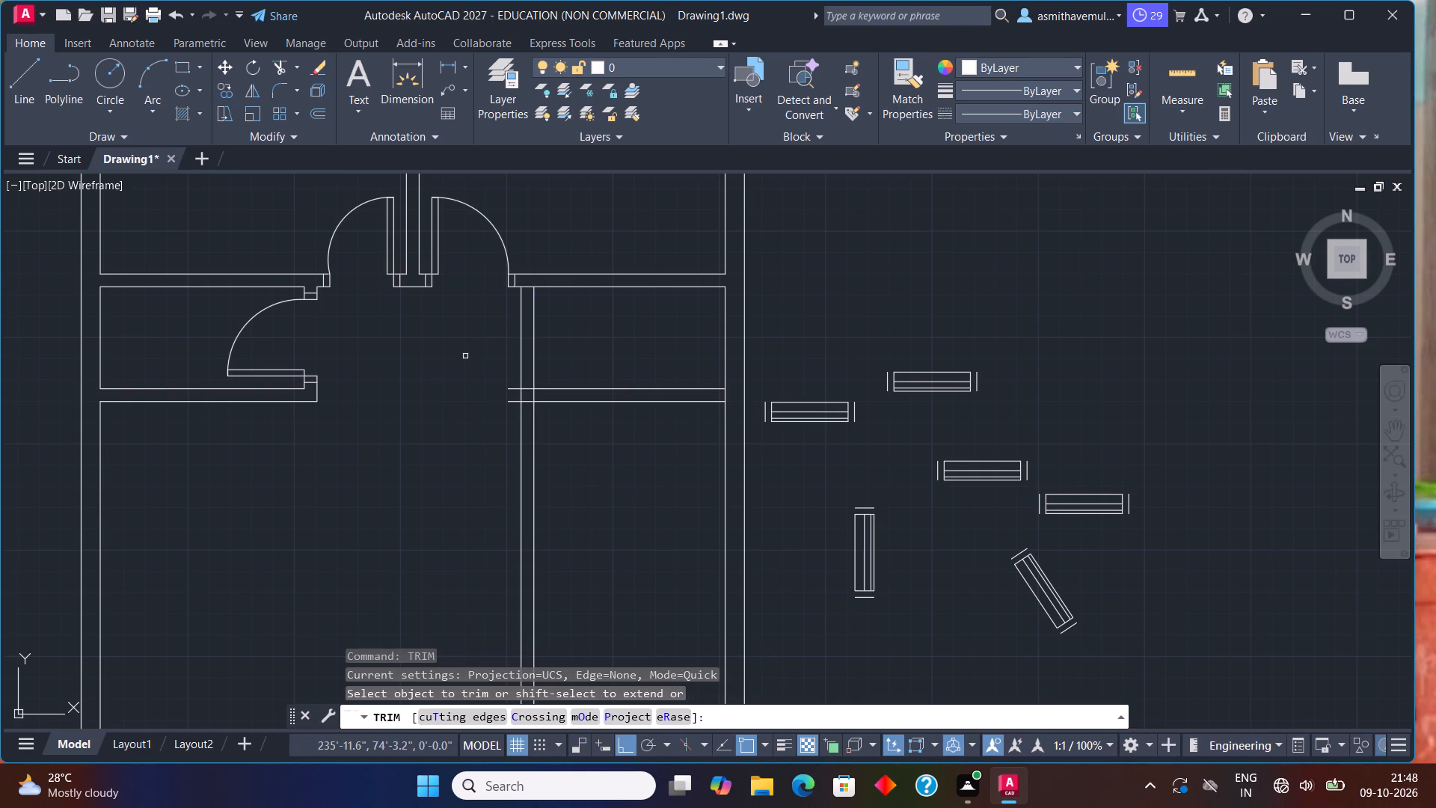
{"action": "scroll", "coordinate": [597, 444], "scroll_direction": "up", "scroll_amount": 1}
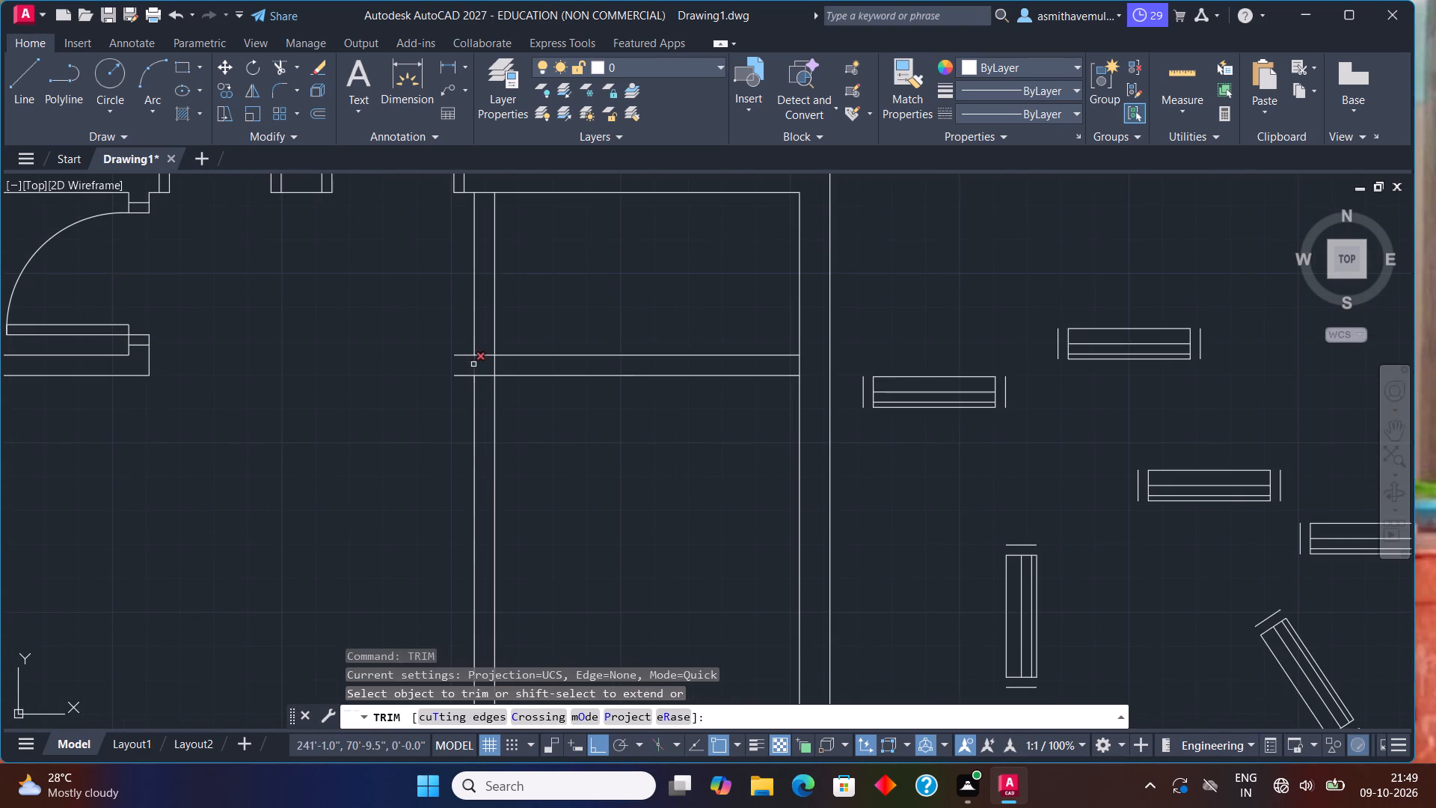
{"action": "left_click_drag", "start_coordinate": [462, 343], "coordinate": [536, 403]}
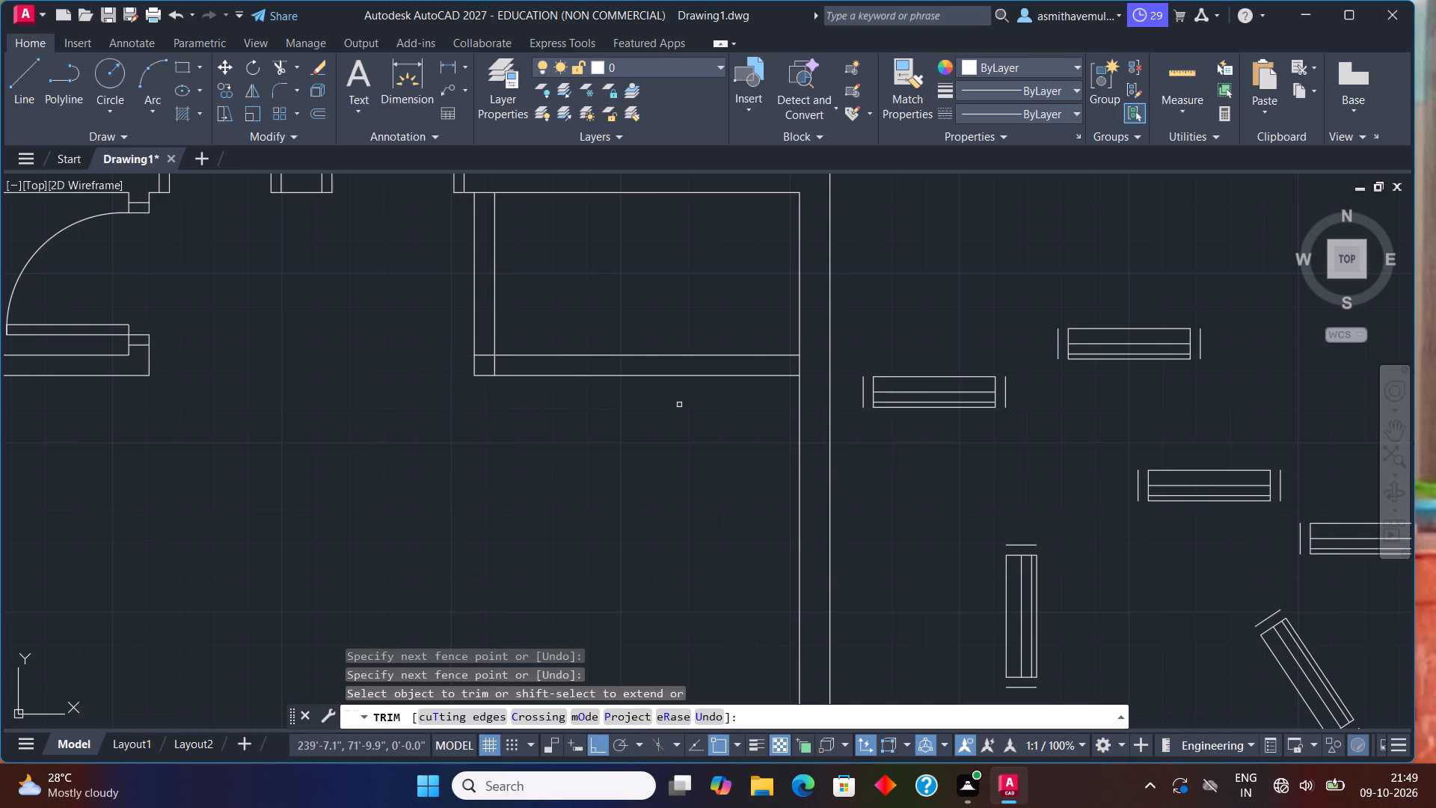
{"action": "left_click", "coordinate": [796, 364]}
{"action": "left_click", "coordinate": [804, 367]}
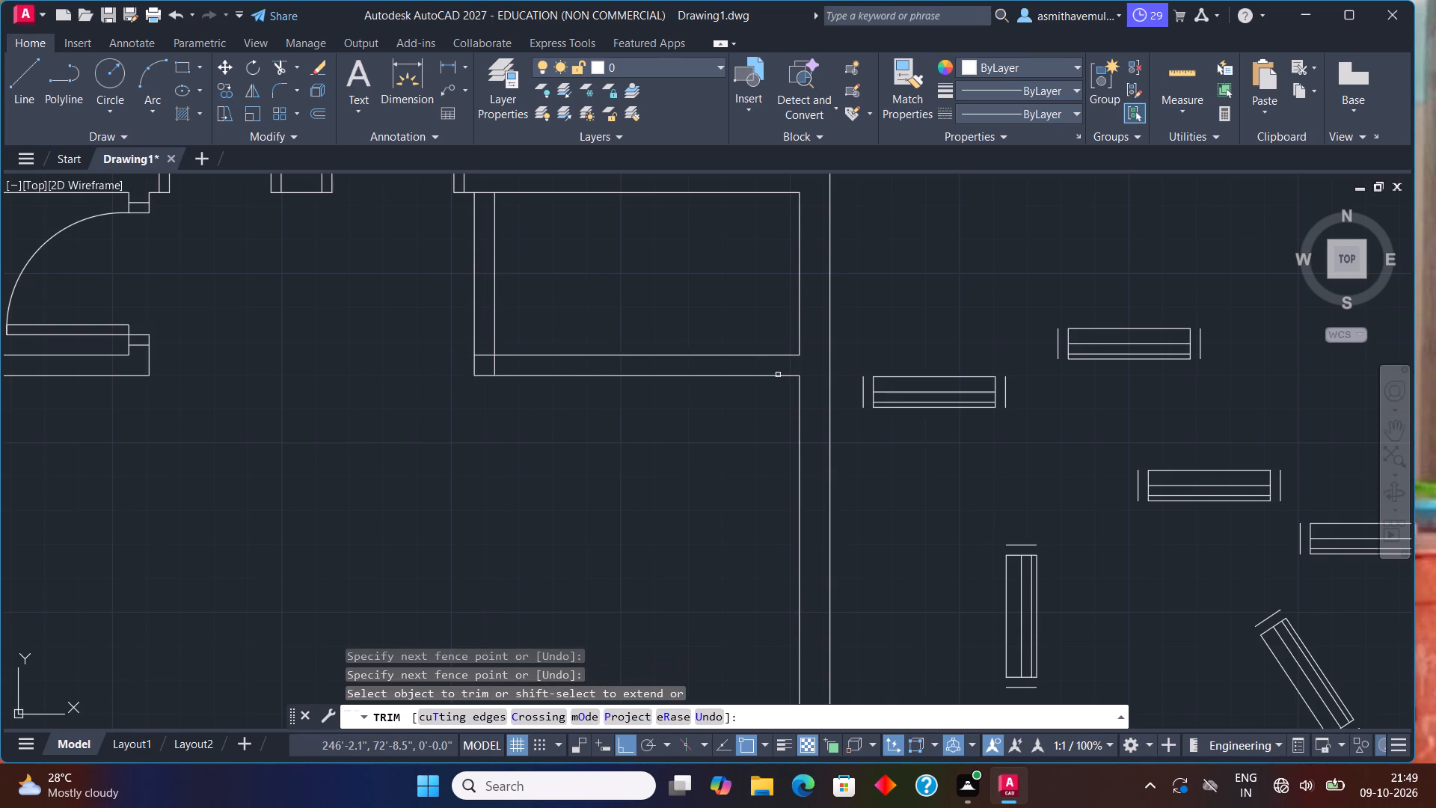
{"action": "scroll", "coordinate": [465, 348], "scroll_direction": "up", "scroll_amount": 1}
{"action": "left_click_drag", "start_coordinate": [500, 352], "coordinate": [518, 377]}
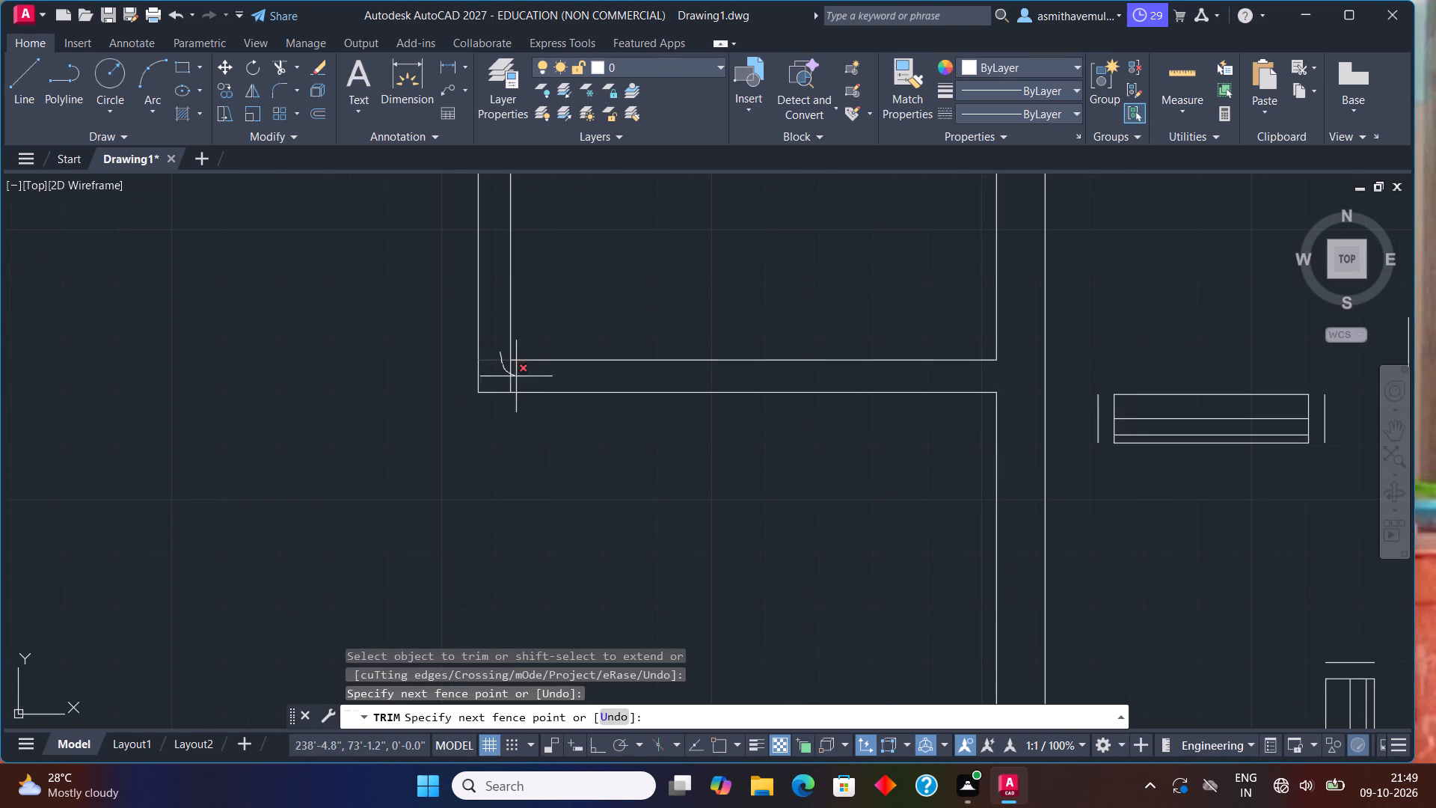
{"action": "left_click_drag", "start_coordinate": [518, 377], "coordinate": [537, 385]}
{"action": "scroll", "coordinate": [628, 315], "scroll_direction": "down", "scroll_amount": 2}
{"action": "middle_click_drag", "start_coordinate": [628, 313], "coordinate": [587, 467]}
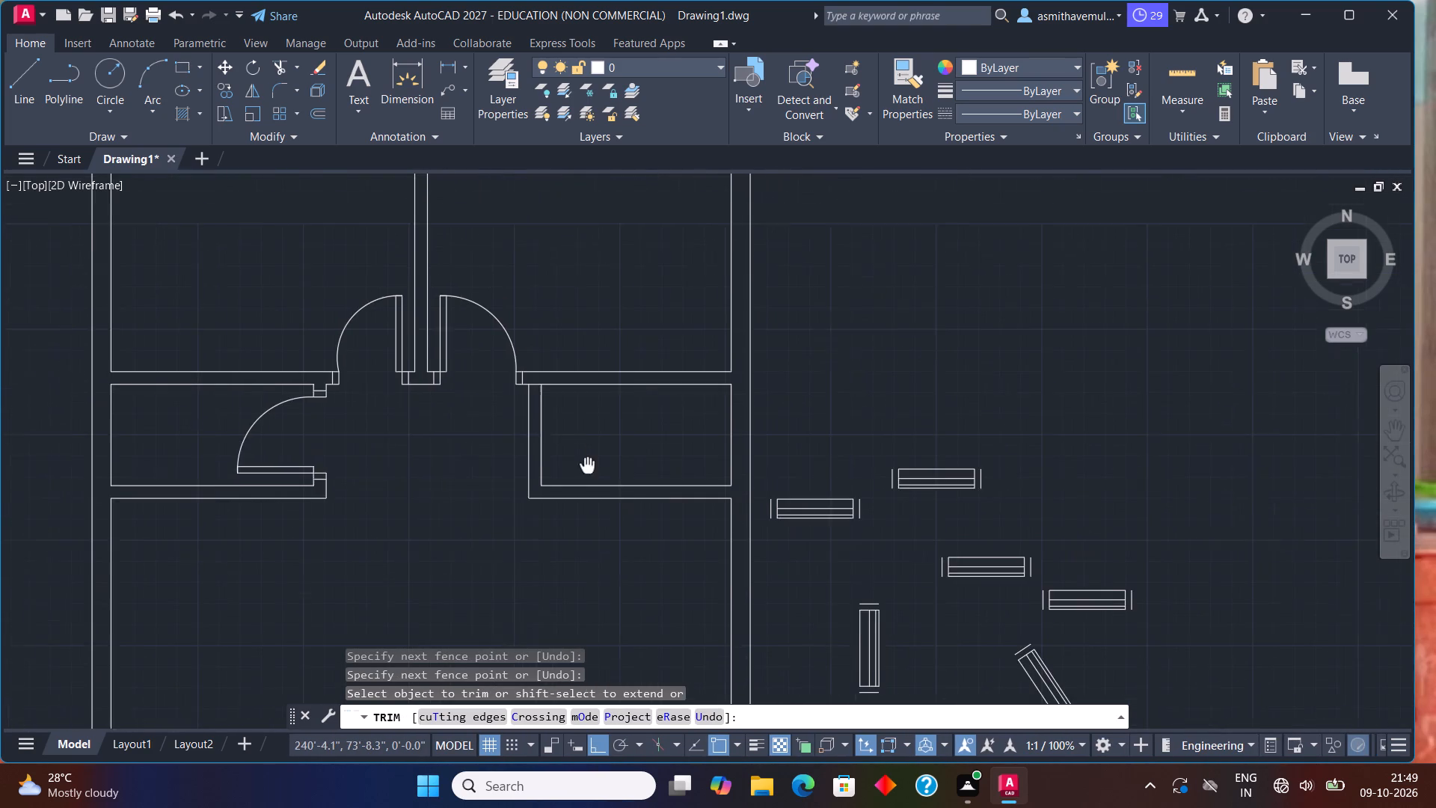
Trim the line closing off the junction between the small east room's west partition and the partition north of it.
{"action": "middle_click_drag", "start_coordinate": [587, 467], "coordinate": [586, 468]}
{"action": "scroll", "coordinate": [564, 411], "scroll_direction": "up", "scroll_amount": 1}
{"action": "left_click", "coordinate": [518, 373]}
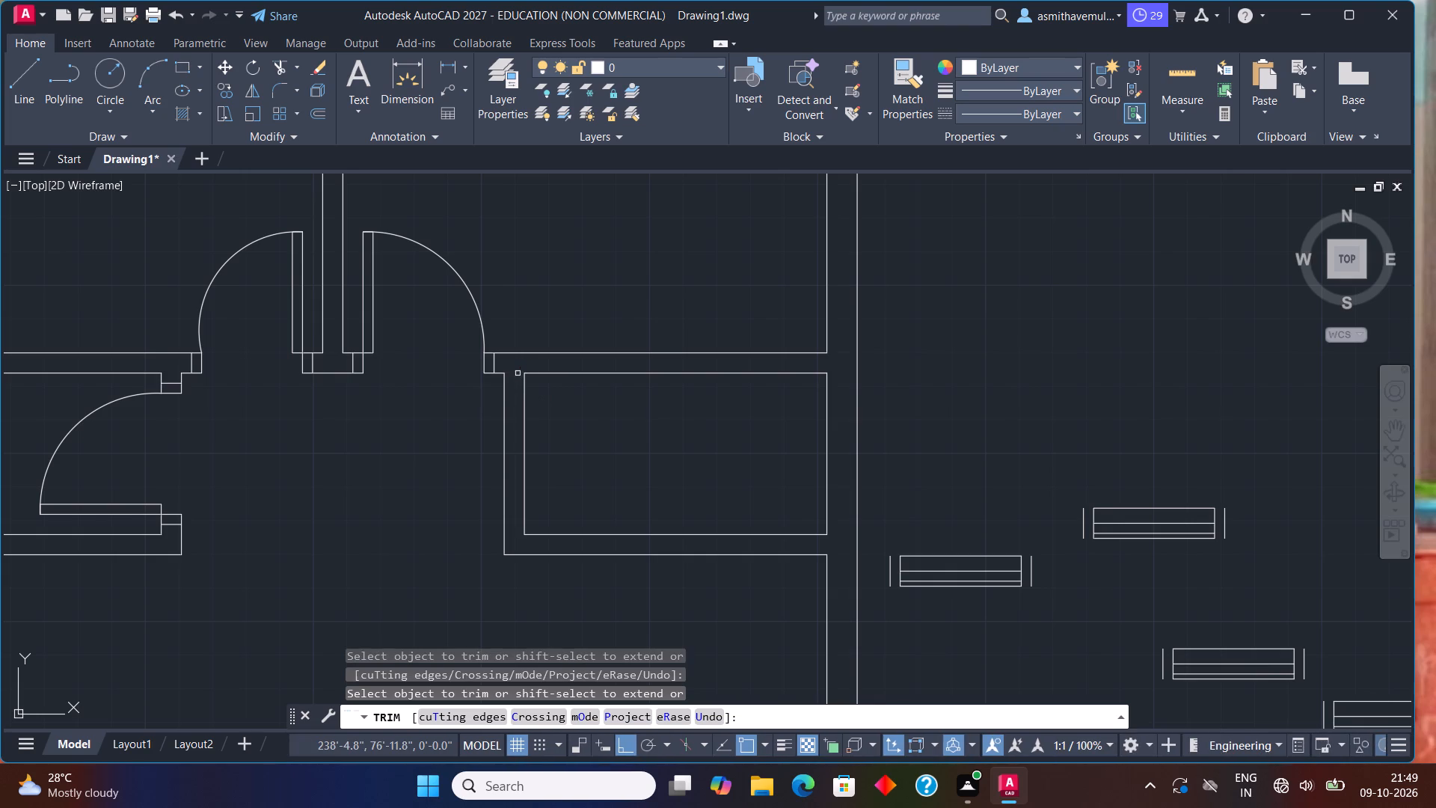
{"action": "key", "text": "Escape"}
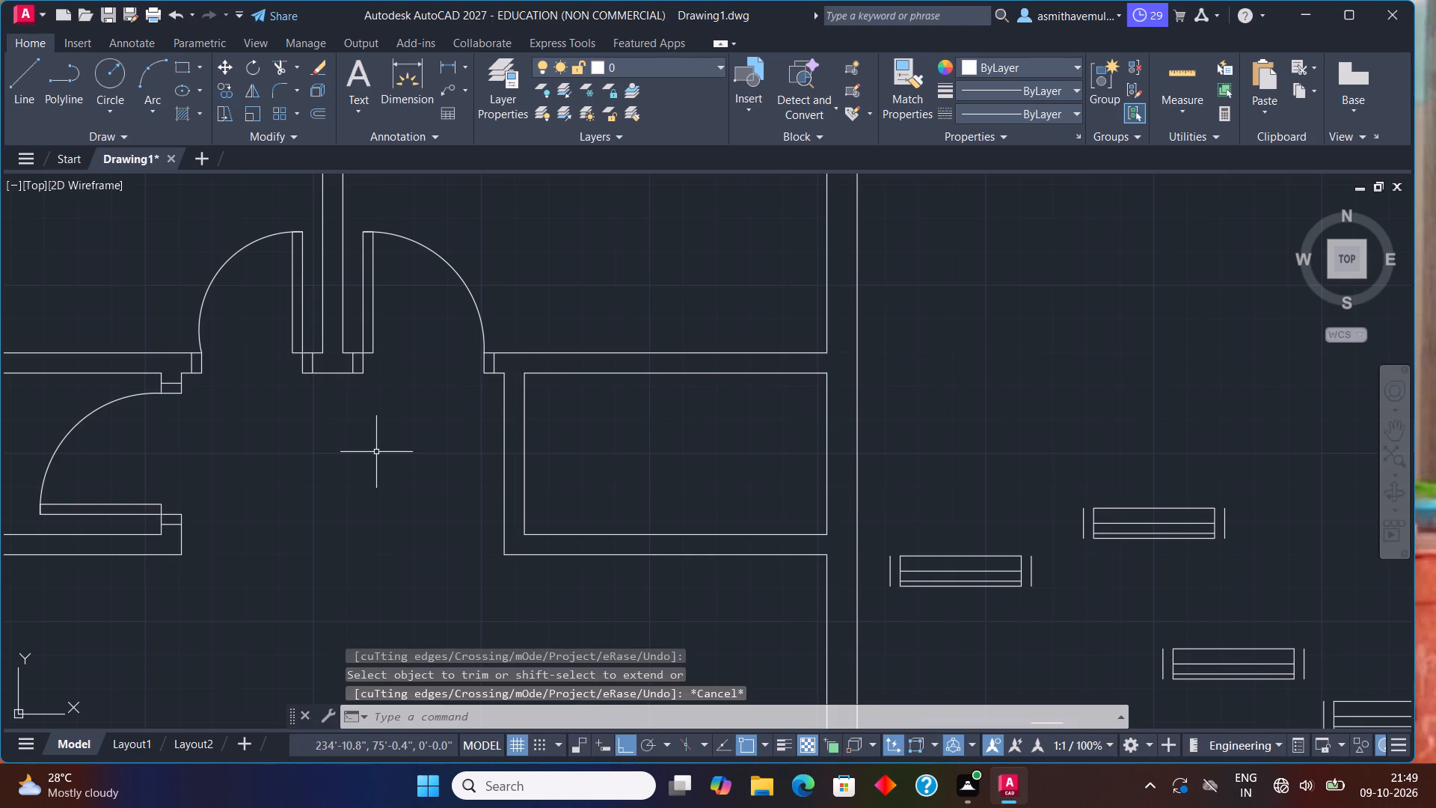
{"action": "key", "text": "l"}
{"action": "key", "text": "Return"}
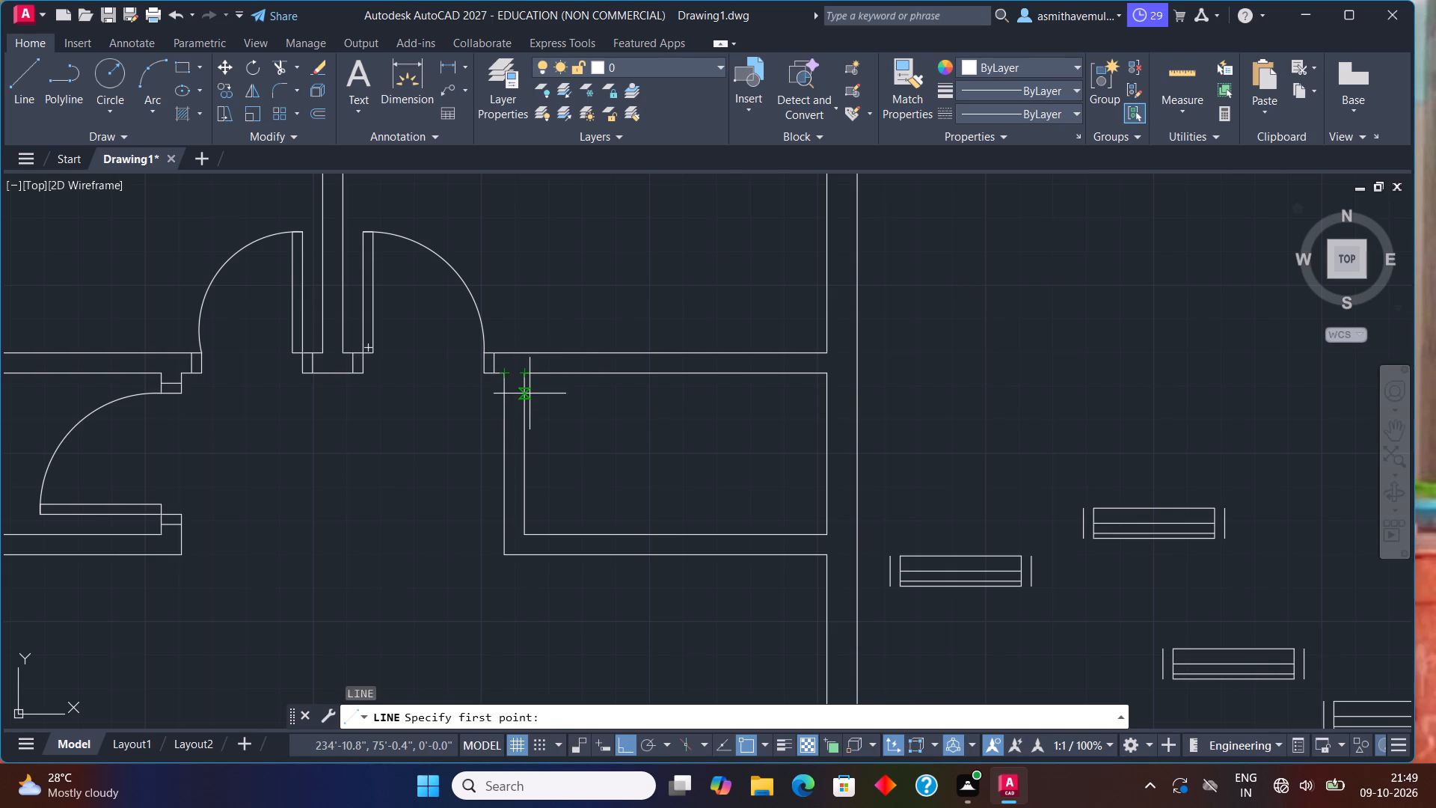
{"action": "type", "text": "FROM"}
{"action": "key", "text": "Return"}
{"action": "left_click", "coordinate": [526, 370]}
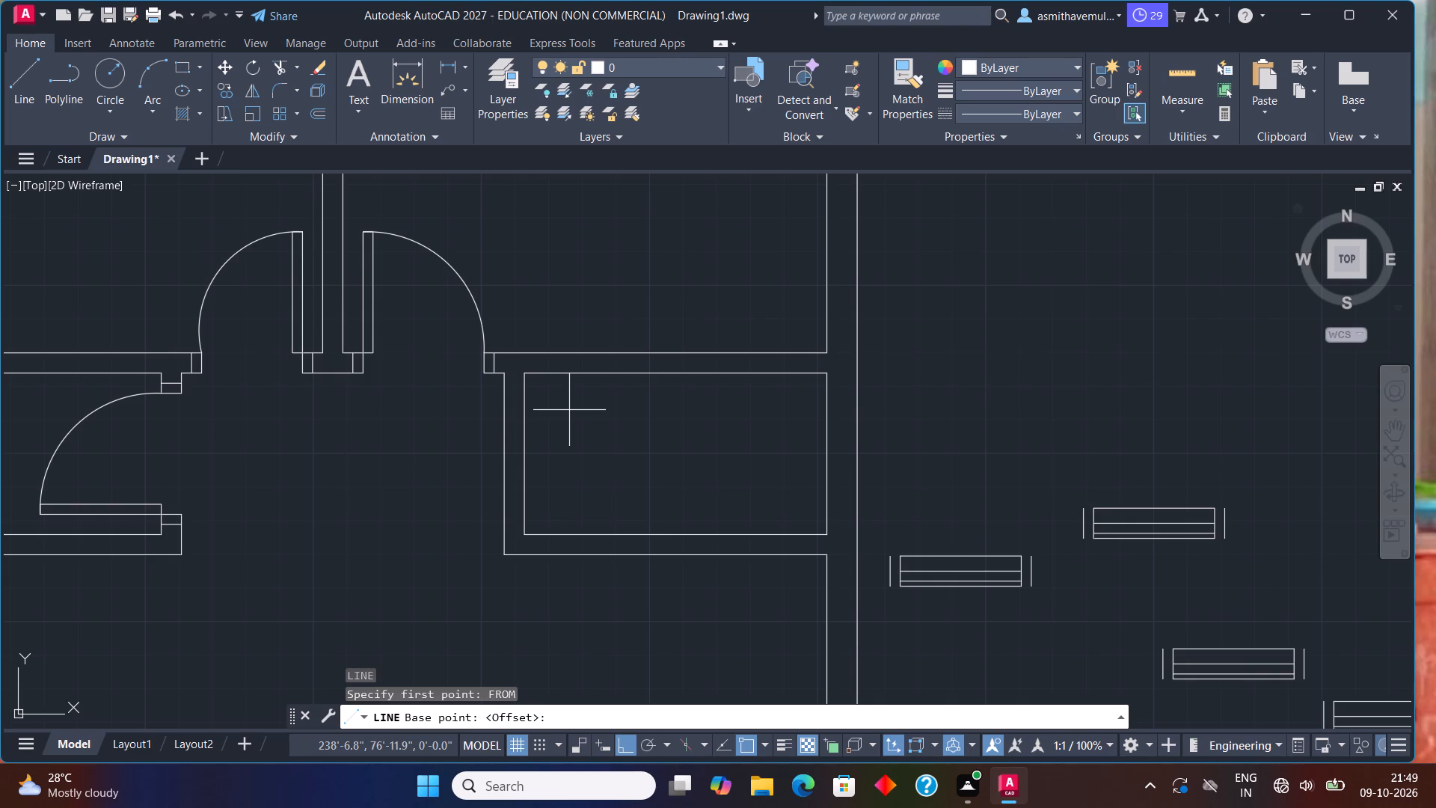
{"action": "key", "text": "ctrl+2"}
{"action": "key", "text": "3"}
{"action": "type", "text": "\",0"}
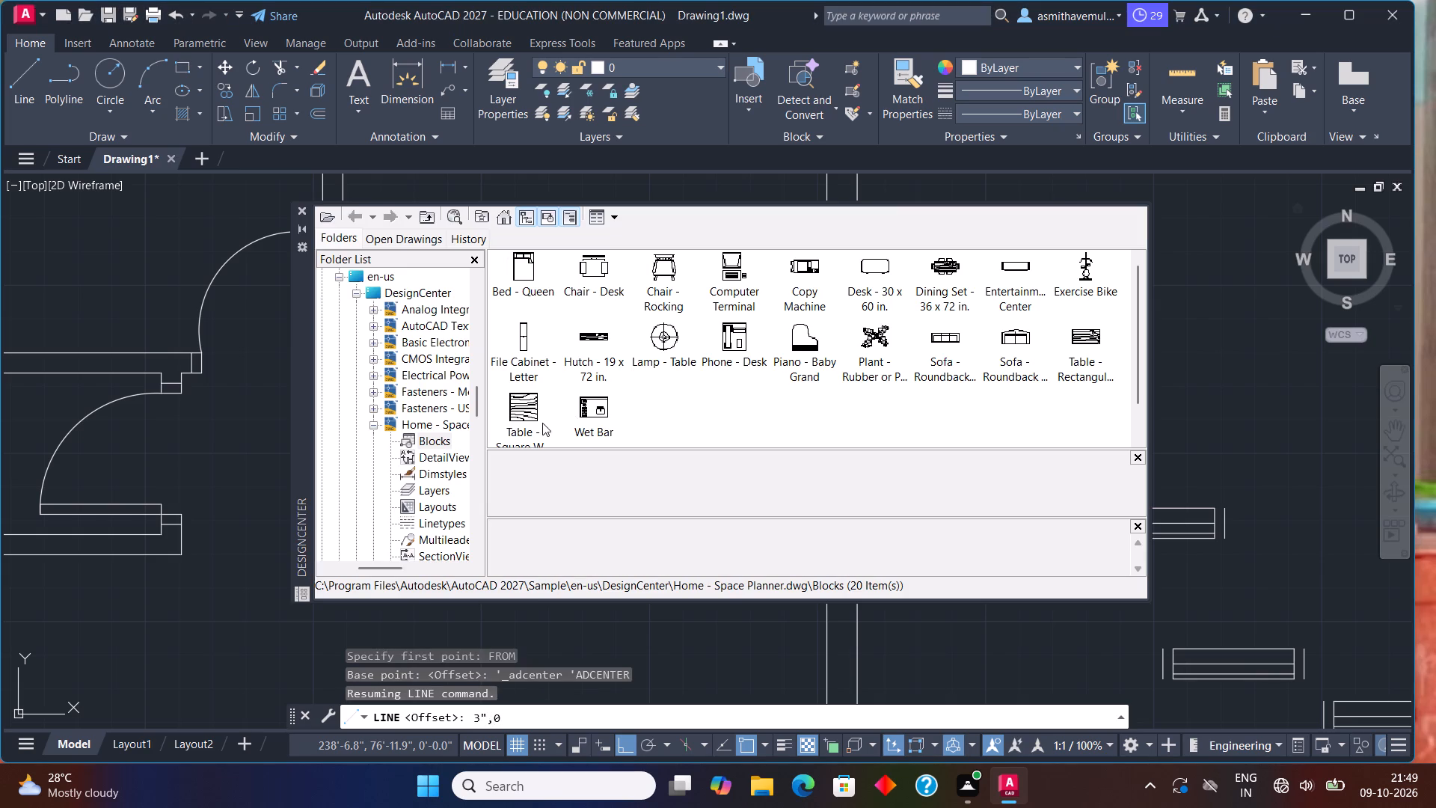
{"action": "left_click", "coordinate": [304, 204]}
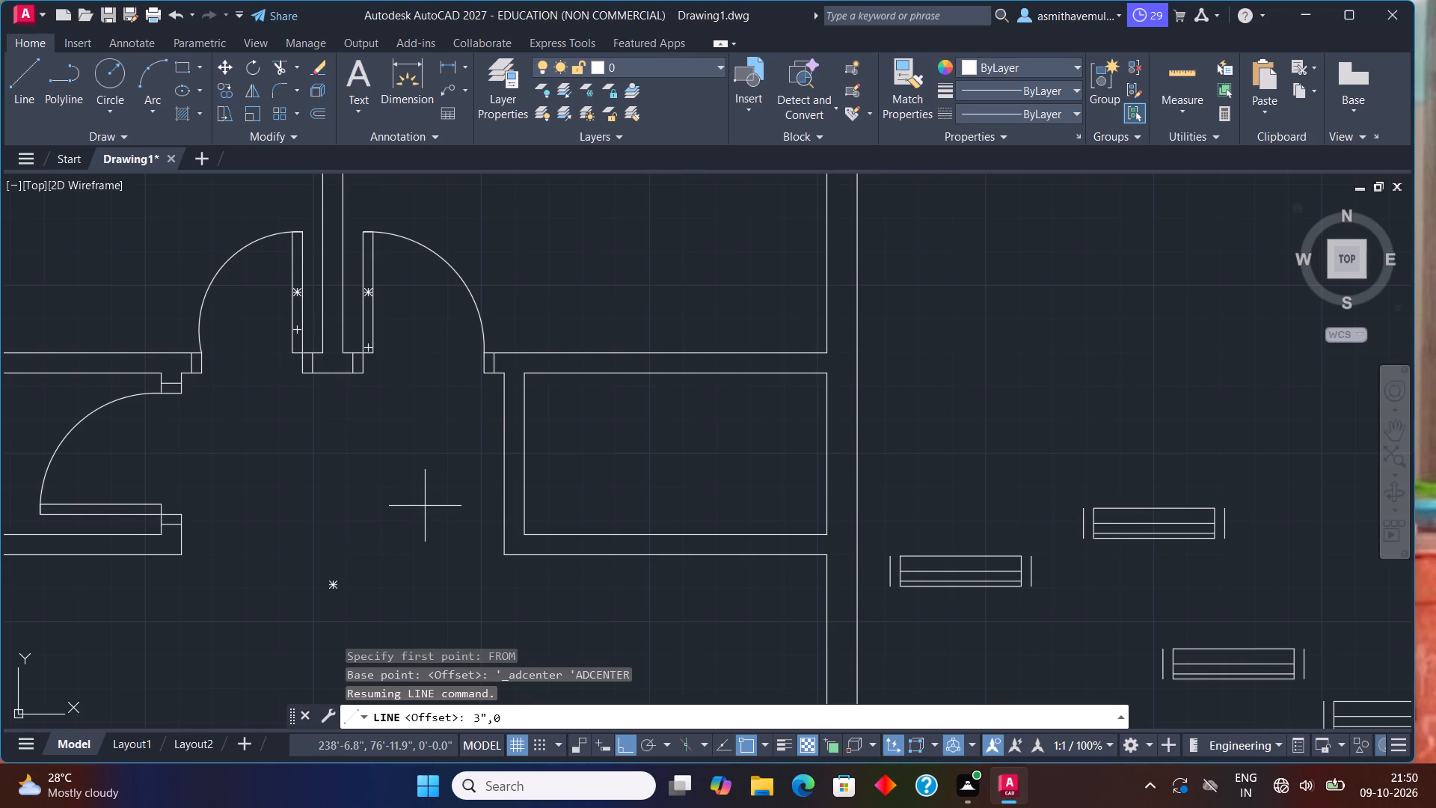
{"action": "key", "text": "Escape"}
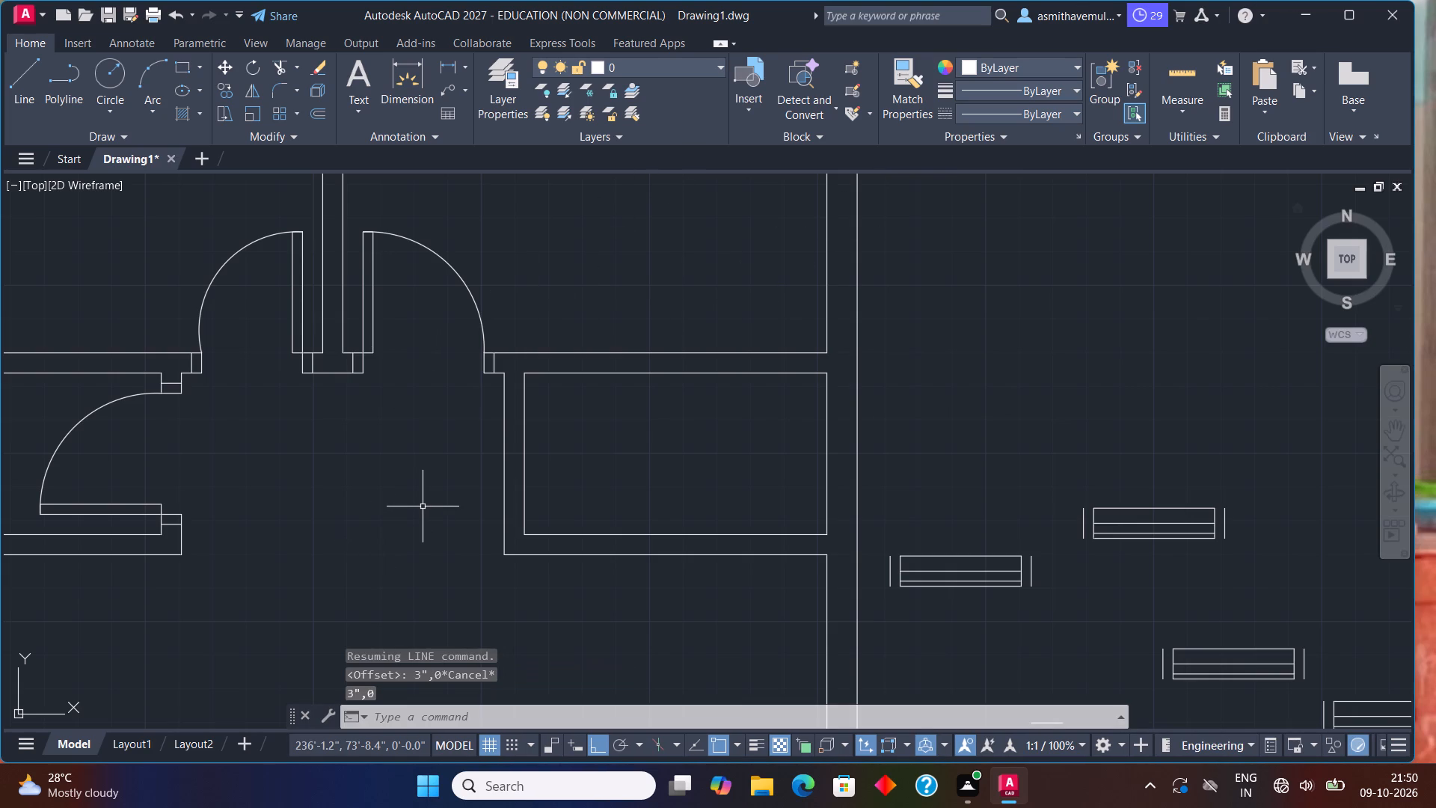
Draw a jamb line across the partition north of the small east room, starting 3" east of the room's northwest inner corner.
{"action": "key", "text": "l"}
{"action": "key", "text": "Return"}
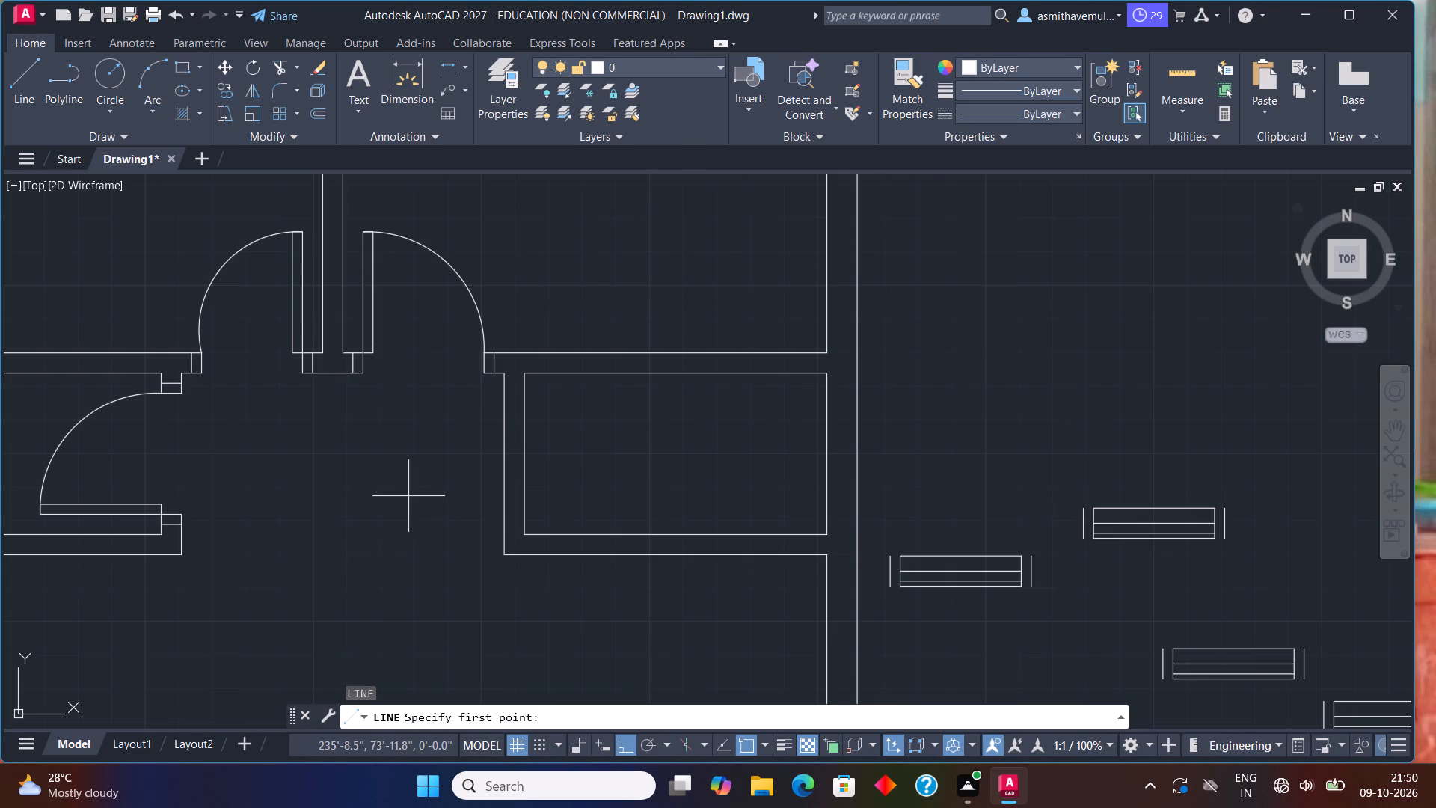
{"action": "type", "text": "FROM"}
{"action": "key", "text": "Return"}
{"action": "left_click", "coordinate": [522, 376]}
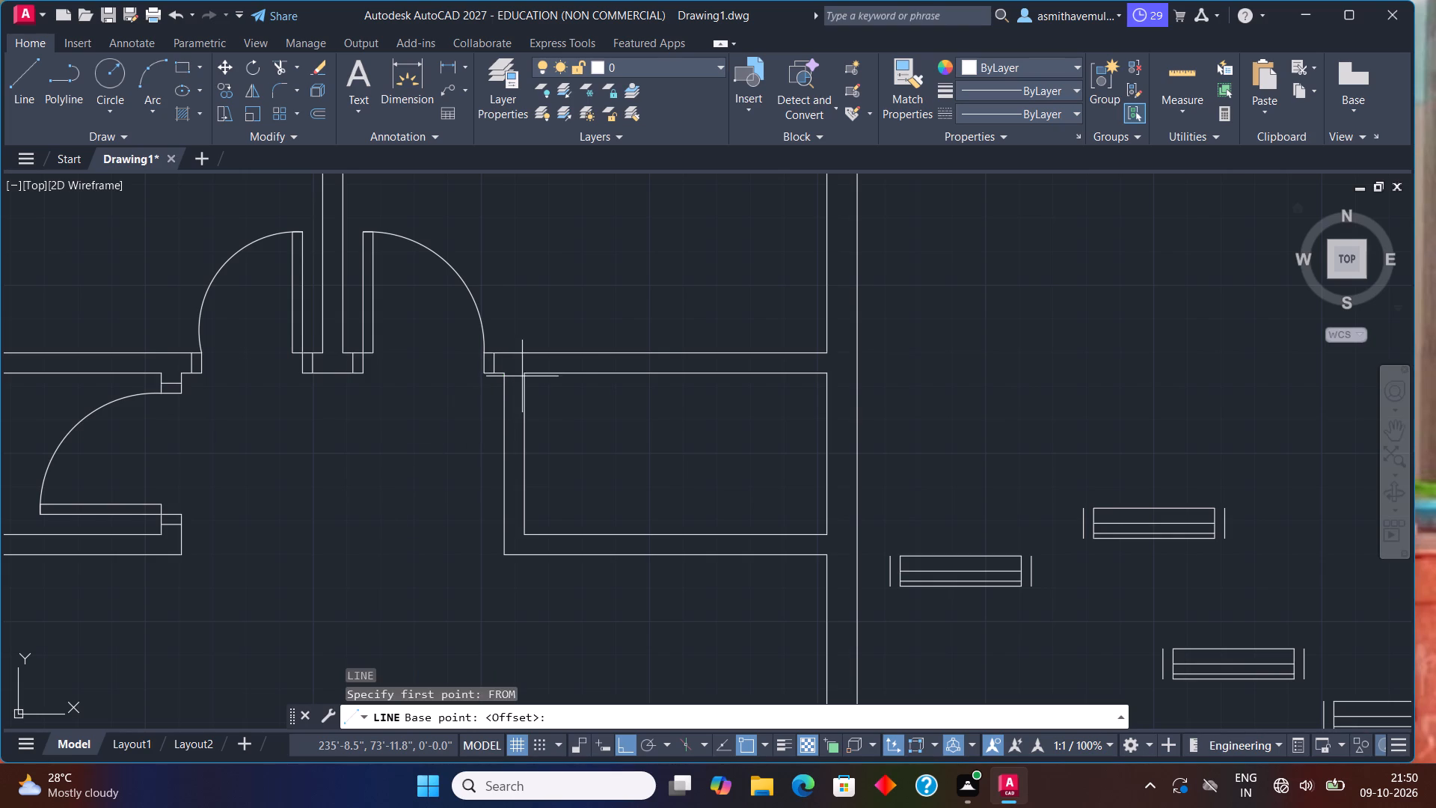
{"action": "type", "text": "@3"}
{"action": "type", "text": "\",0"}
{"action": "key", "text": "Return"}
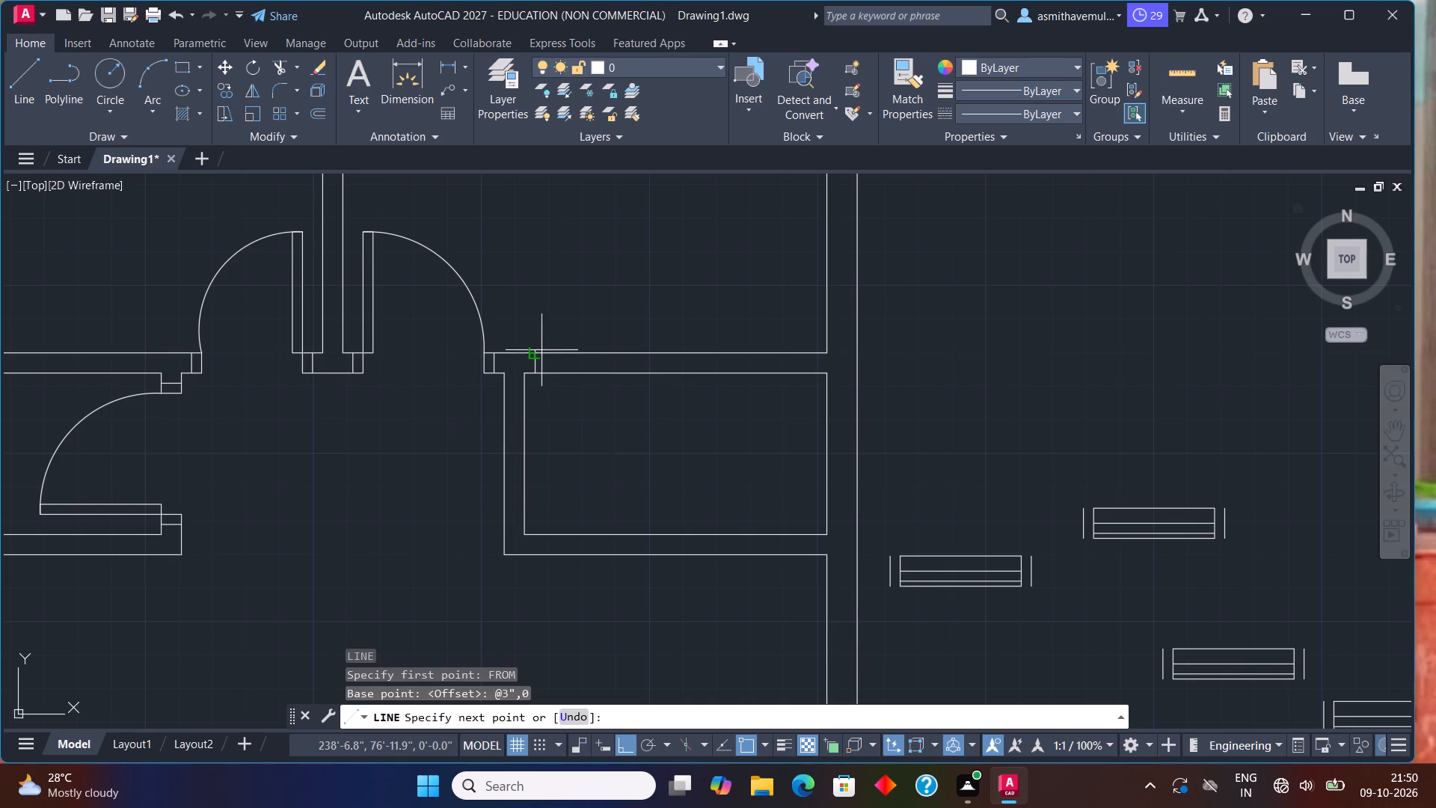
{"action": "left_click", "coordinate": [530, 356]}
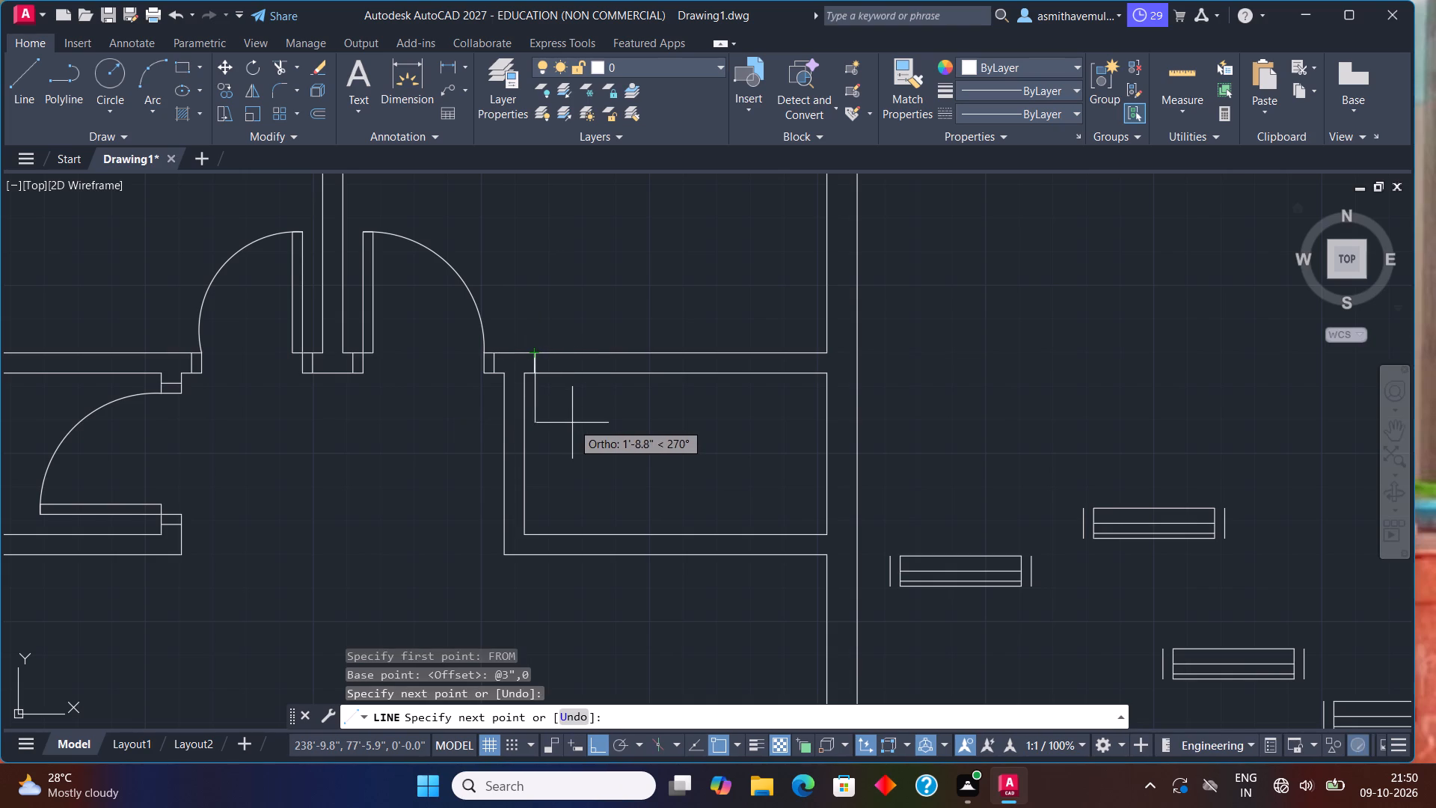
{"action": "key", "text": "Escape"}
Offset the new jamb line 3" to the east.
{"action": "key", "text": "o"}
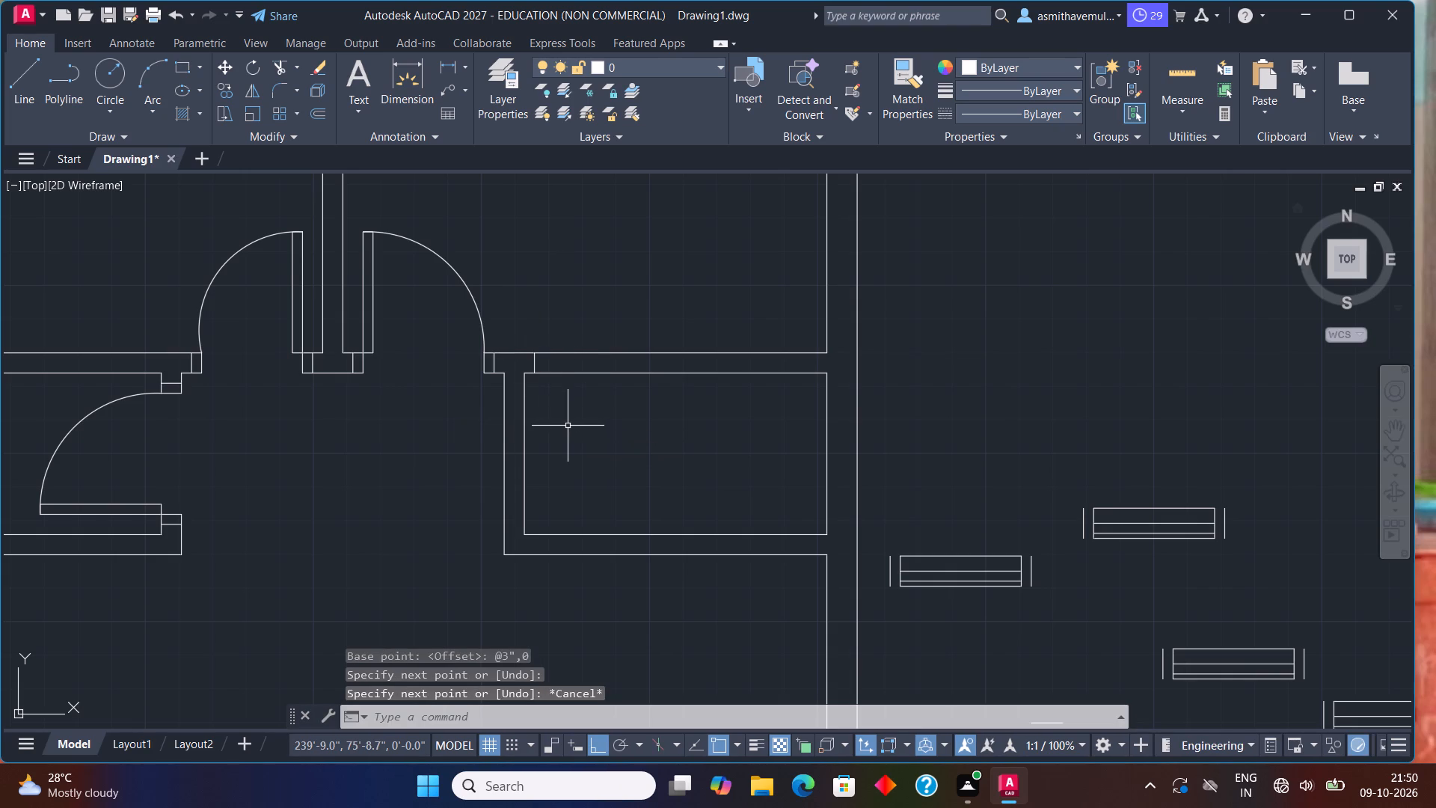
{"action": "key", "text": "Return"}
{"action": "type", "text": "3\""}
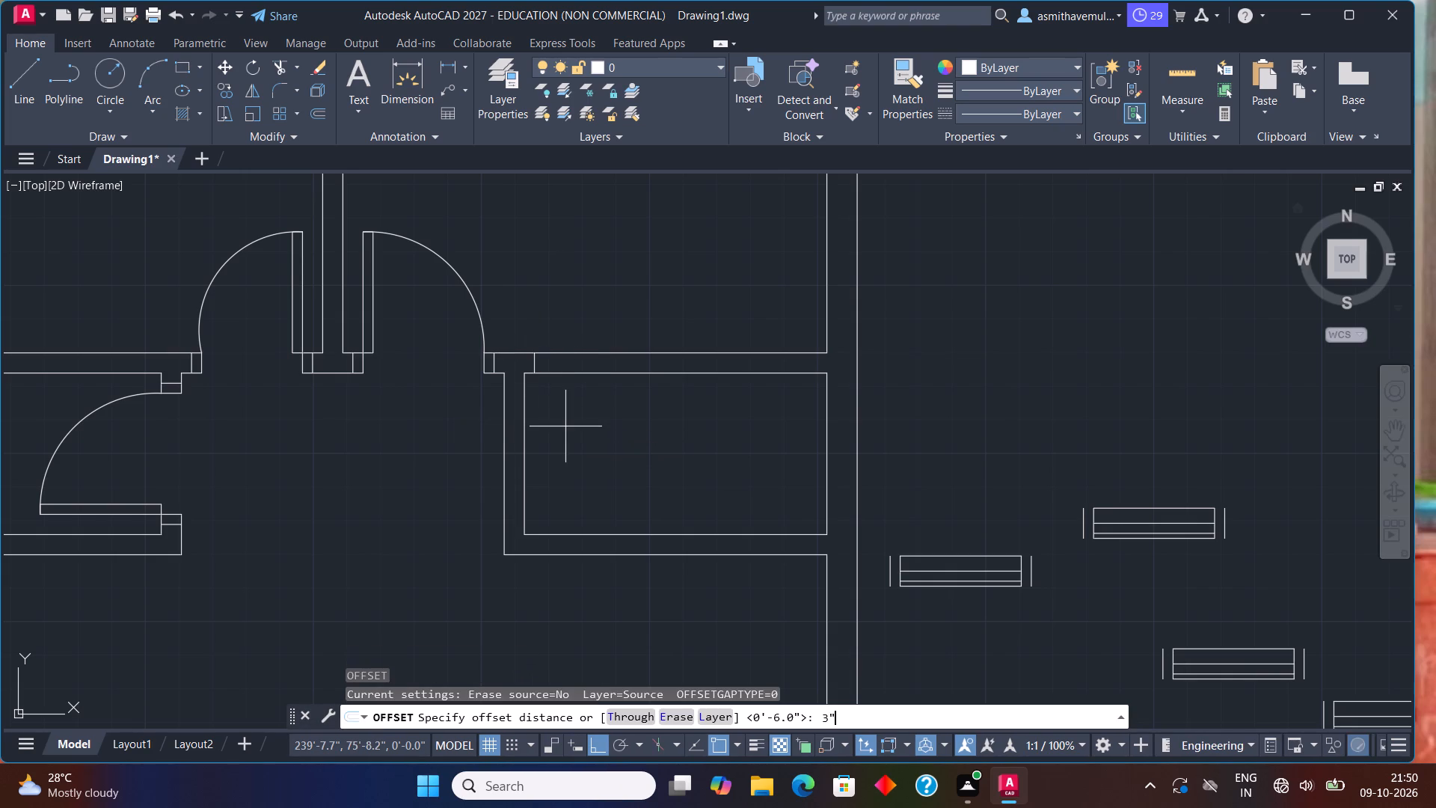
{"action": "key", "text": "Return"}
{"action": "middle_click_drag", "start_coordinate": [542, 457], "coordinate": [487, 486]}
{"action": "scroll", "coordinate": [490, 430], "scroll_direction": "up", "scroll_amount": 1}
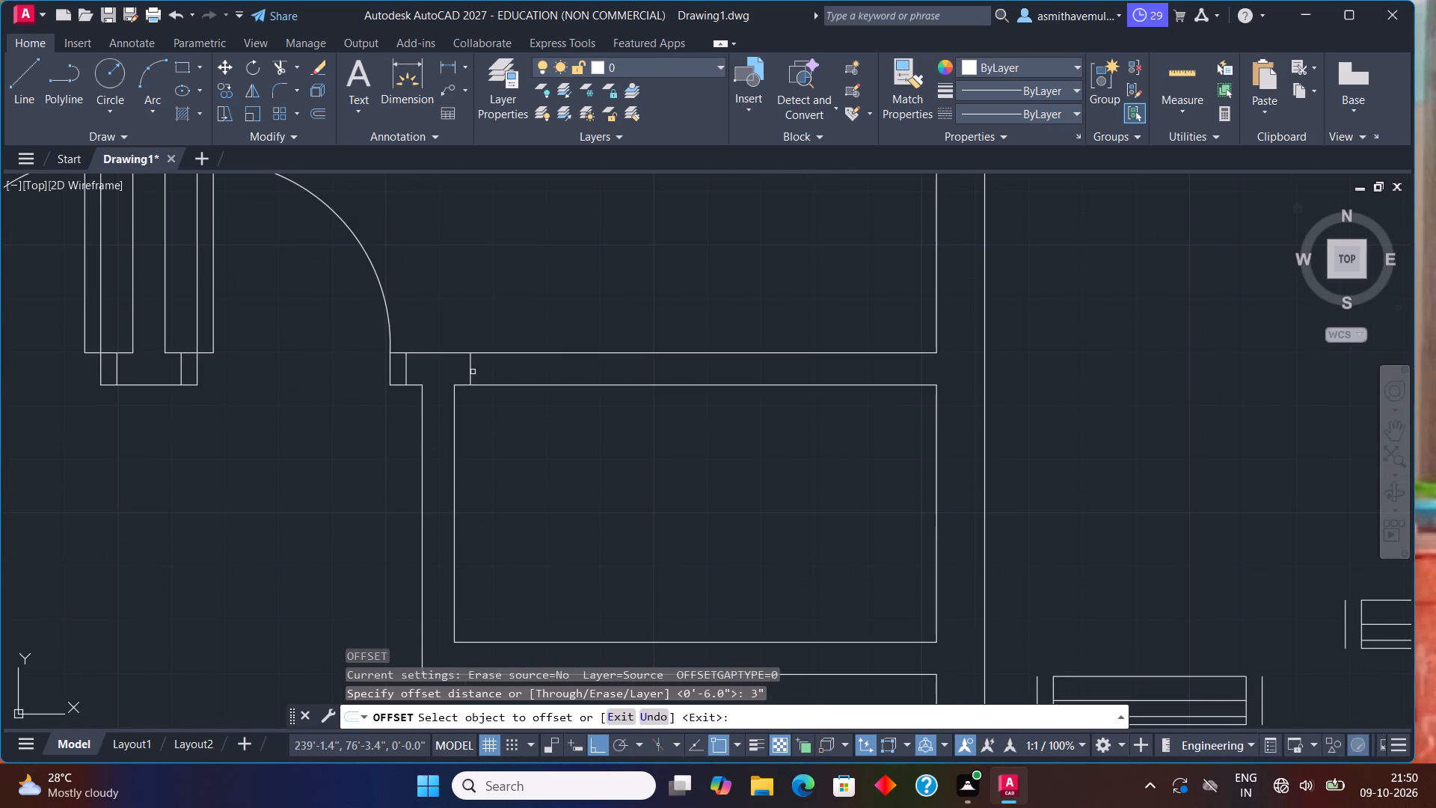
{"action": "left_click", "coordinate": [473, 370]}
{"action": "left_click", "coordinate": [492, 366]}
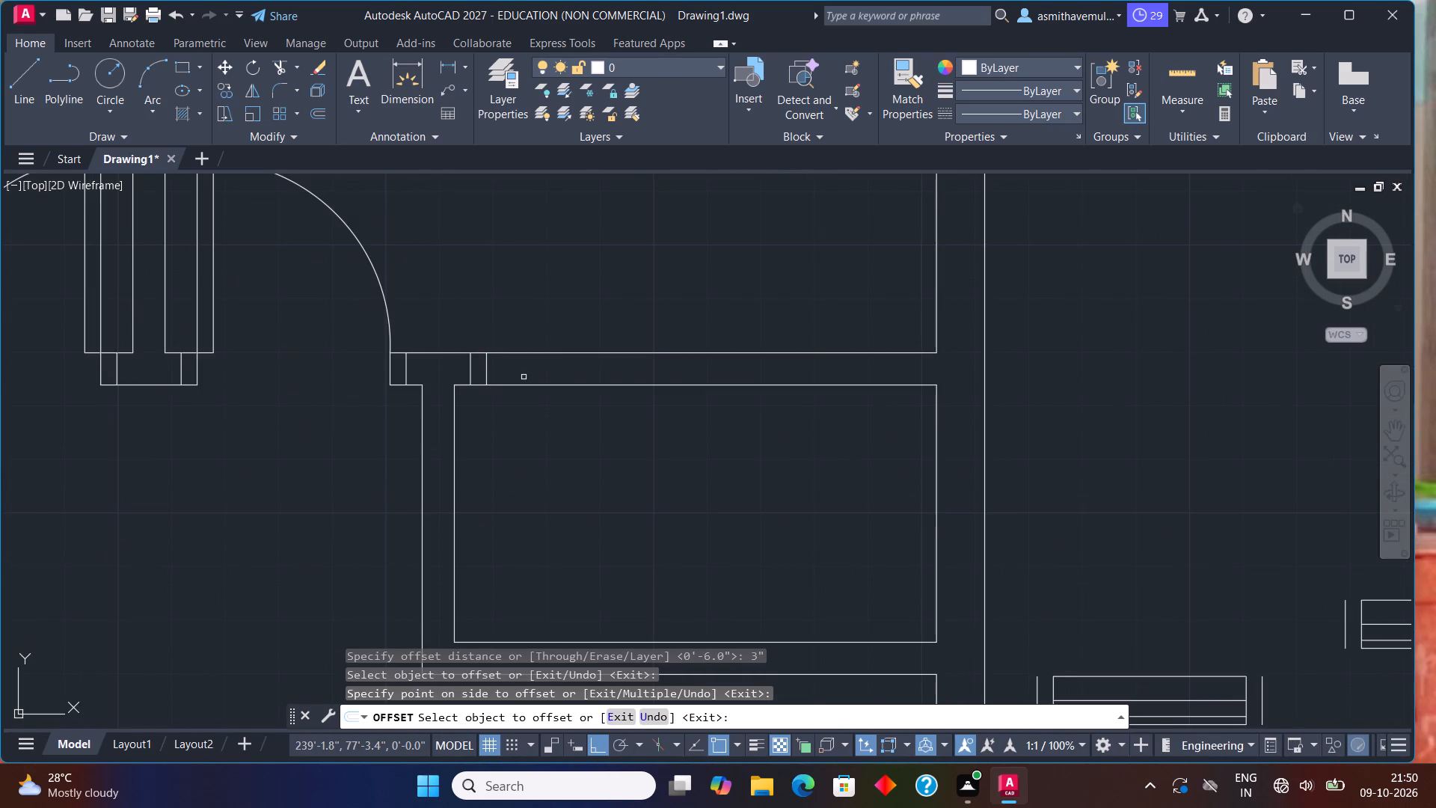
{"action": "key", "text": "Escape"}
Offset the eastern line of that jamb pair 3' to the east to mark the door opening's width.
{"action": "key", "text": "o"}
{"action": "key", "text": "Return"}
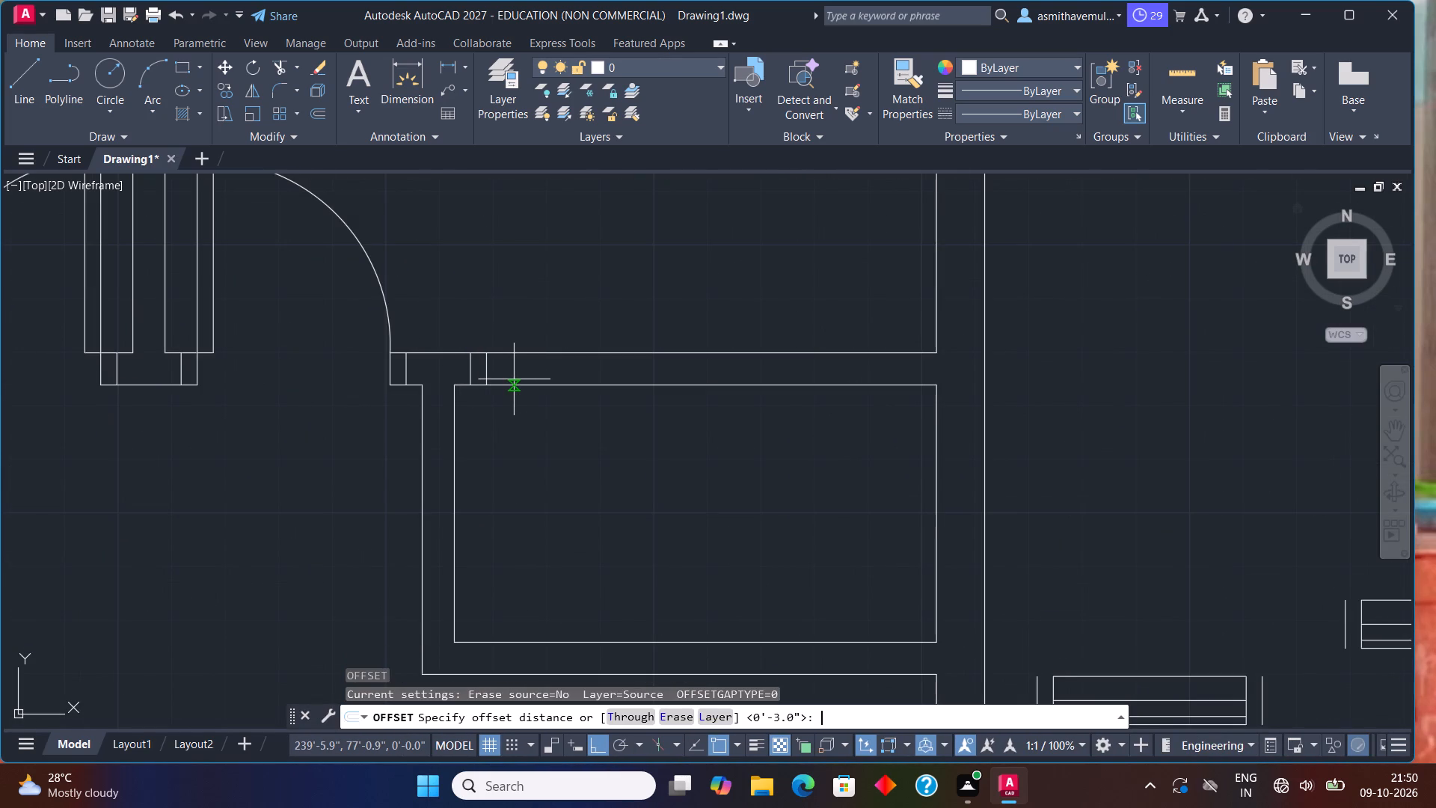
{"action": "type", "text": "3'"}
{"action": "key", "text": "Return"}
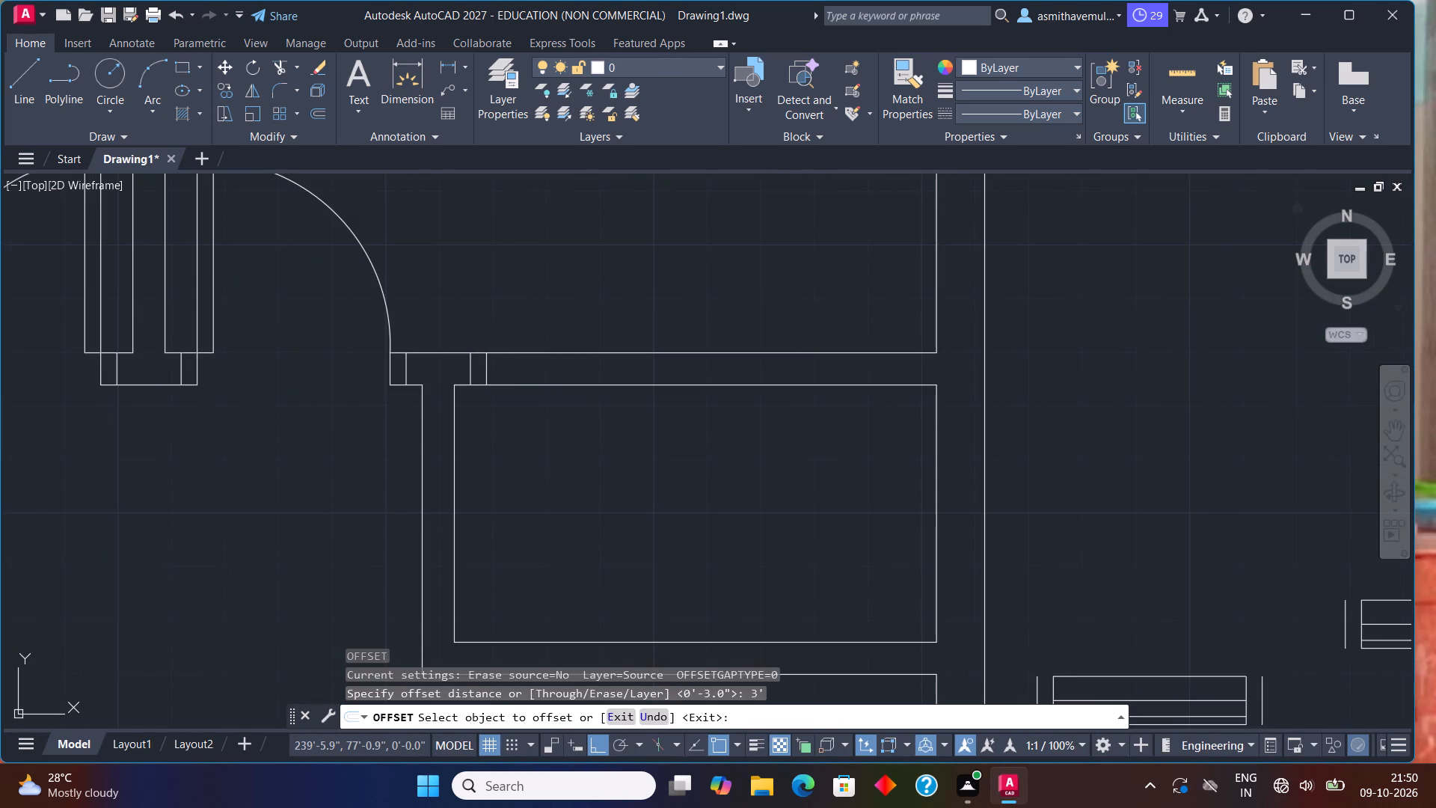
{"action": "left_click", "coordinate": [485, 368]}
{"action": "left_click", "coordinate": [527, 364]}
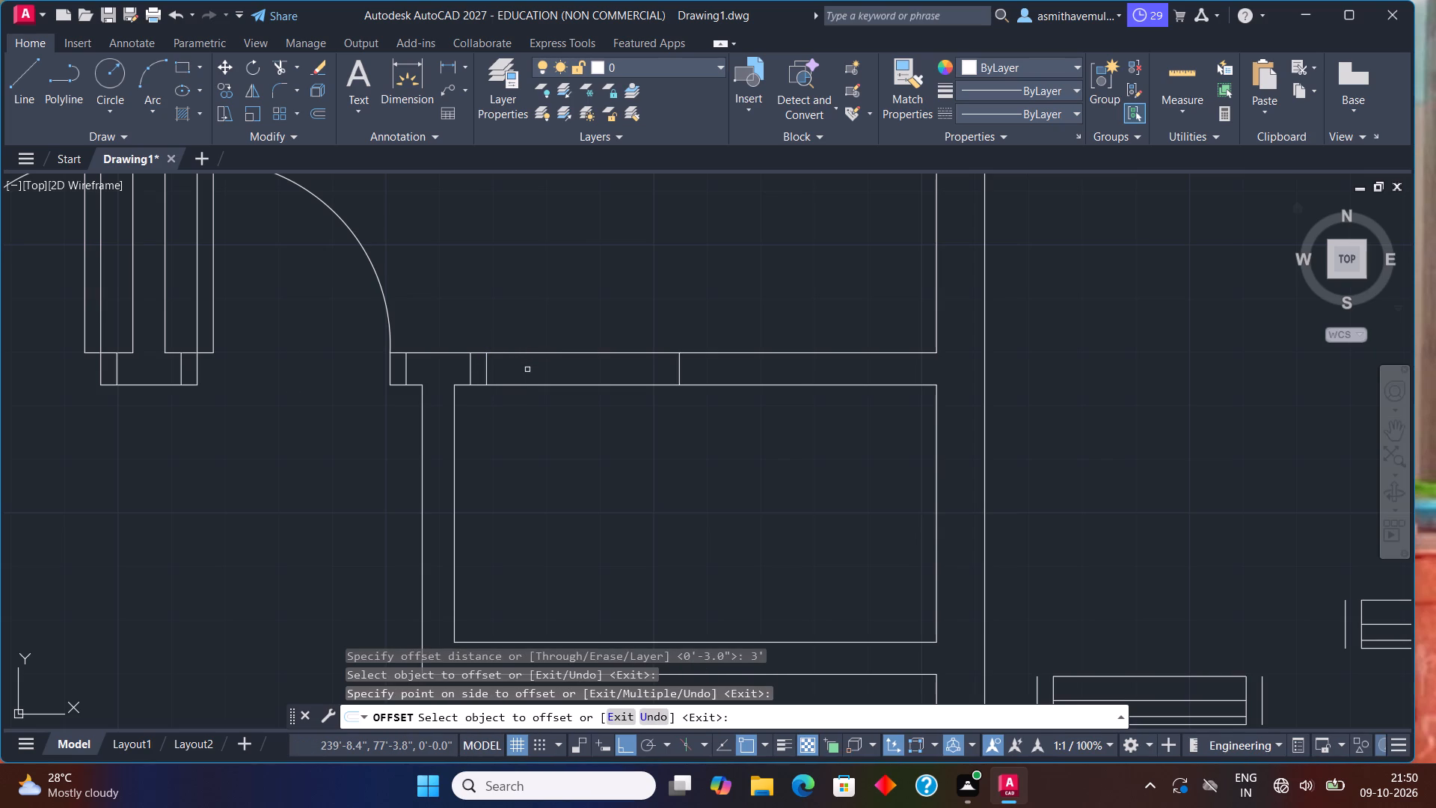
{"action": "key", "text": "Escape"}
Offset the line on the opening's east side 3" further east to form the second jamb.
{"action": "key", "text": "o"}
{"action": "key", "text": "Return"}
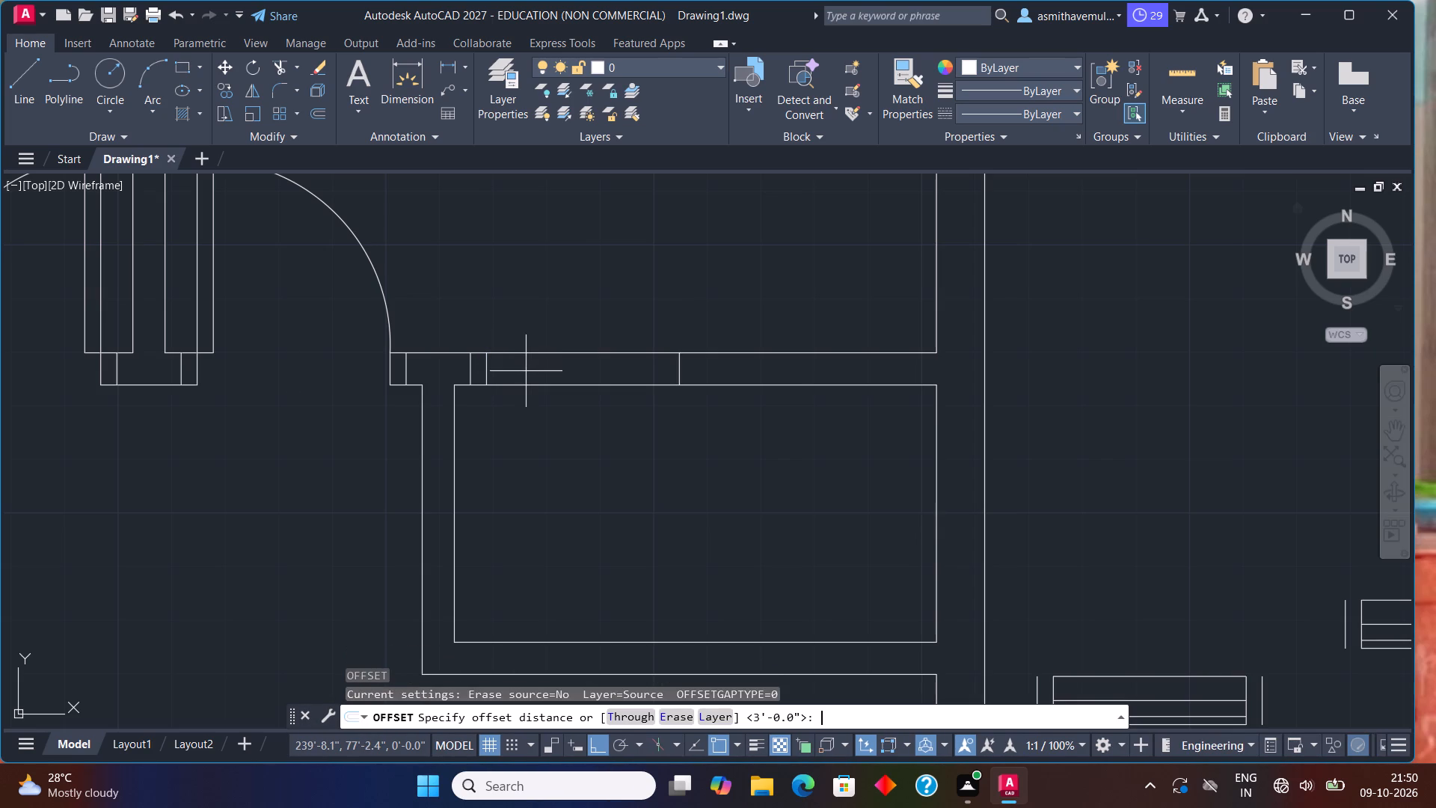
{"action": "type", "text": "3\""}
{"action": "key", "text": "Return"}
{"action": "left_click", "coordinate": [680, 358]}
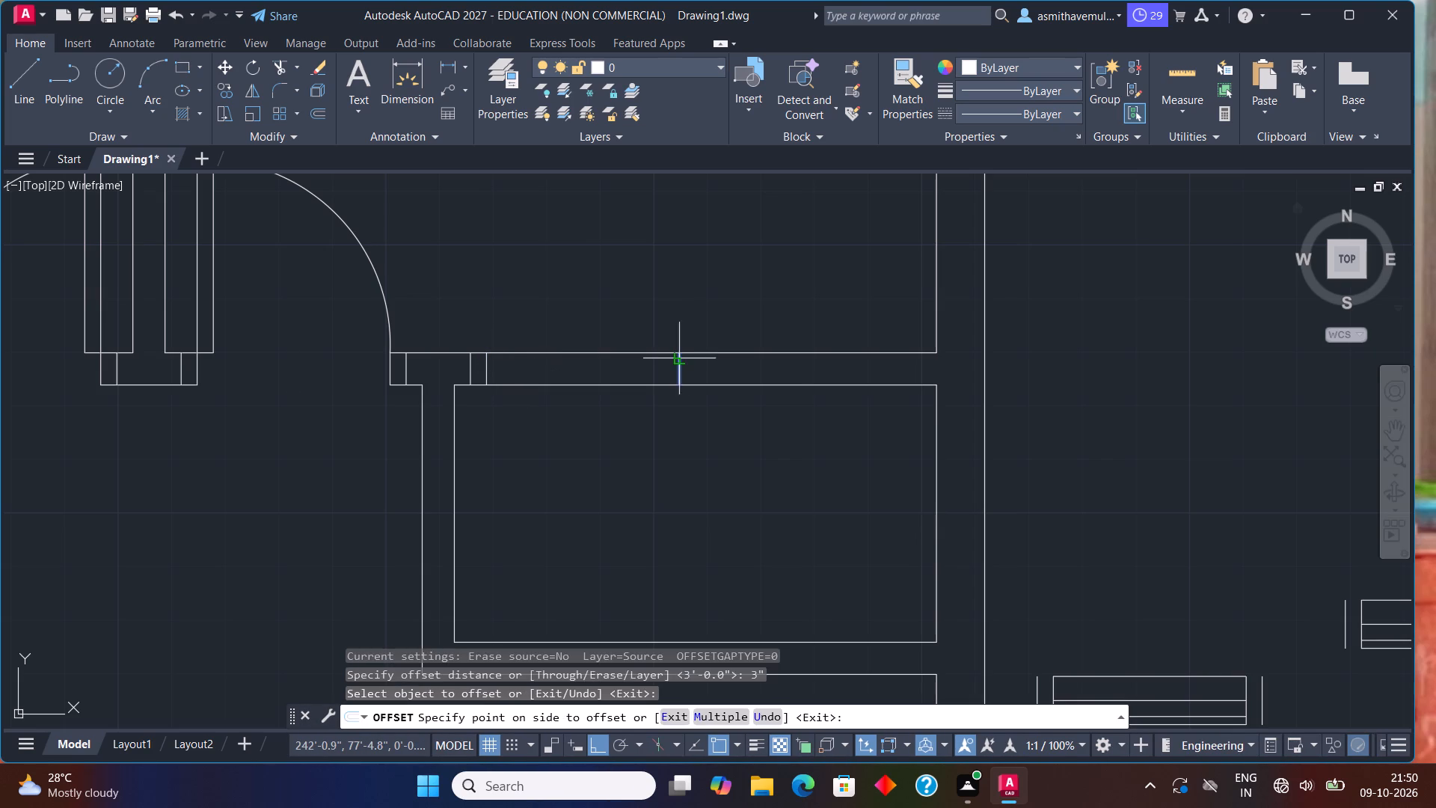
{"action": "left_click", "coordinate": [717, 370]}
{"action": "key", "text": "Escape"}
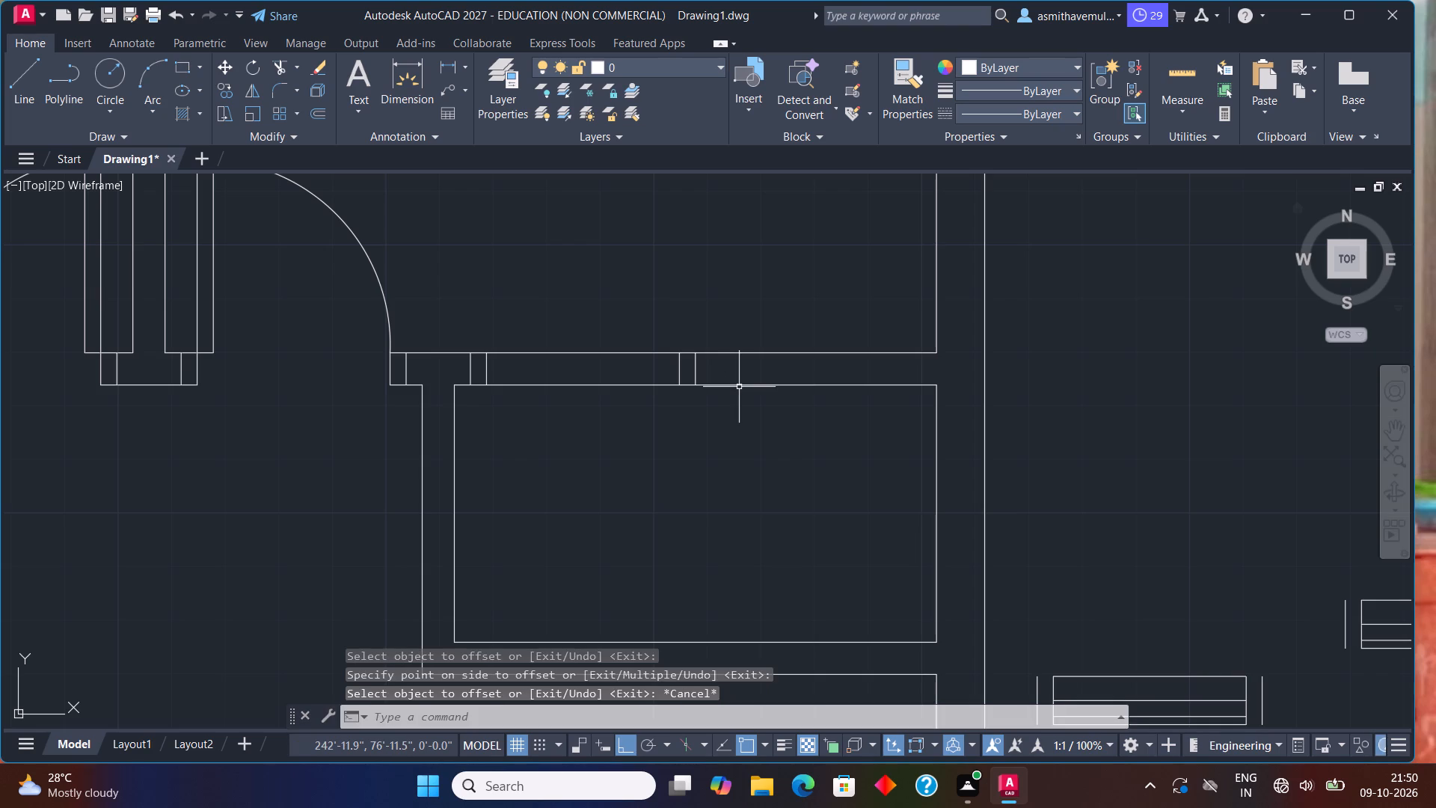
Trim both partition lines between the two jambs to open the small east room's doorway.
{"action": "type", "text": "TRIM"}
{"action": "key", "text": "Return"}
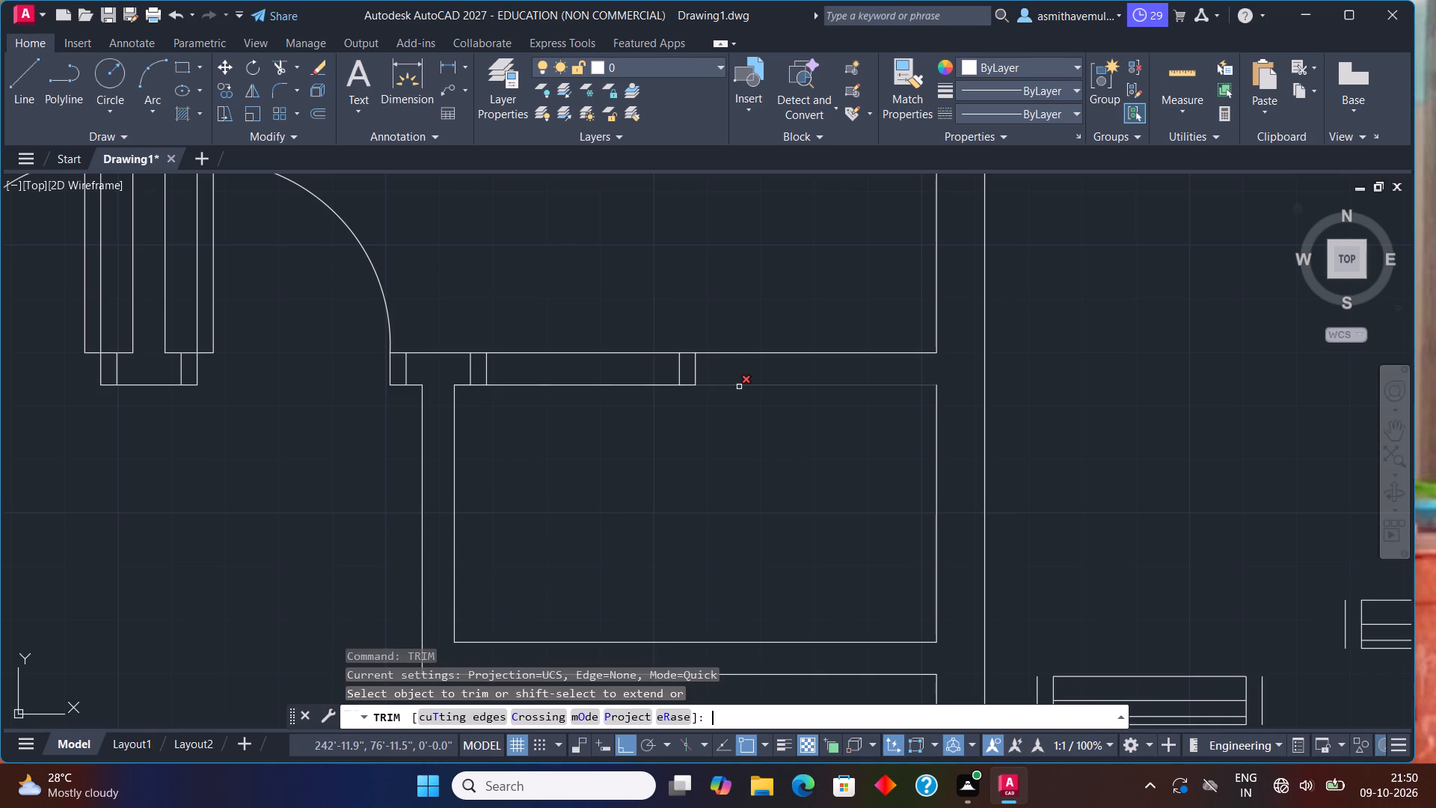
{"action": "left_click_drag", "start_coordinate": [614, 475], "coordinate": [609, 307]}
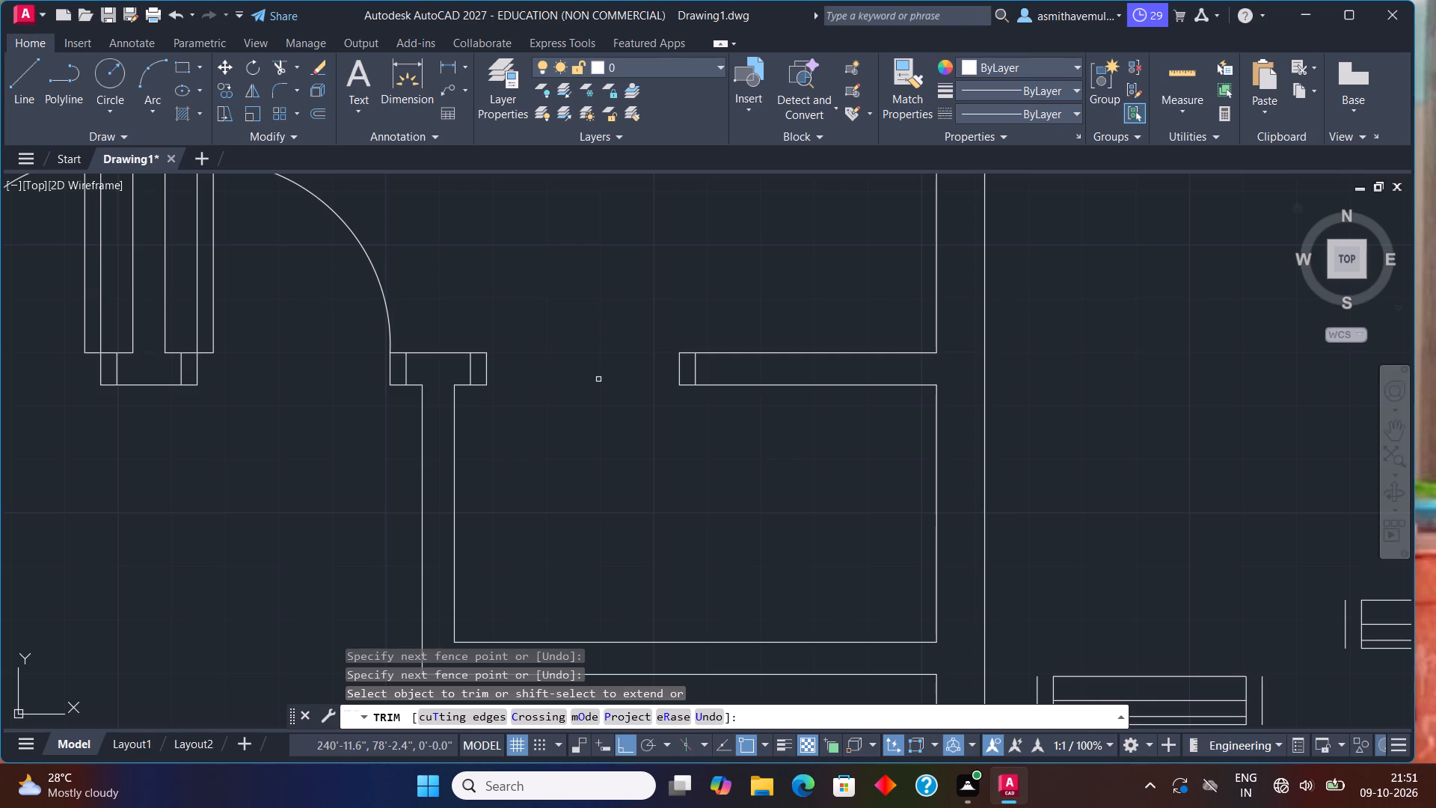
{"action": "key", "text": "Escape"}
Draw a 3" by 3' rectangle as the door leaf, extending south from the west jamb's southeast corner into the small east room.
{"action": "type", "text": "REC"}
{"action": "key", "text": "Return"}
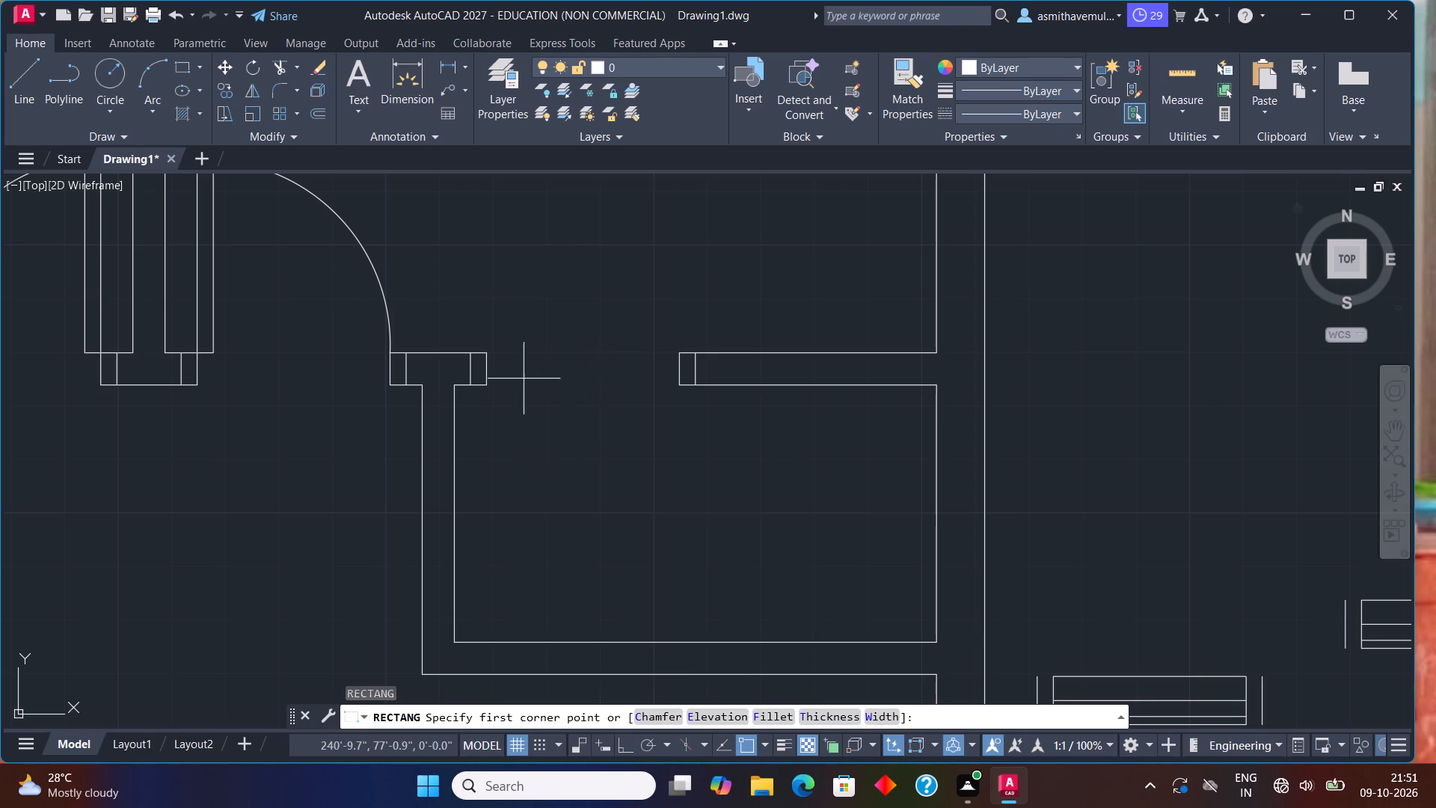
{"action": "left_click_drag", "start_coordinate": [483, 385], "coordinate": [503, 403]}
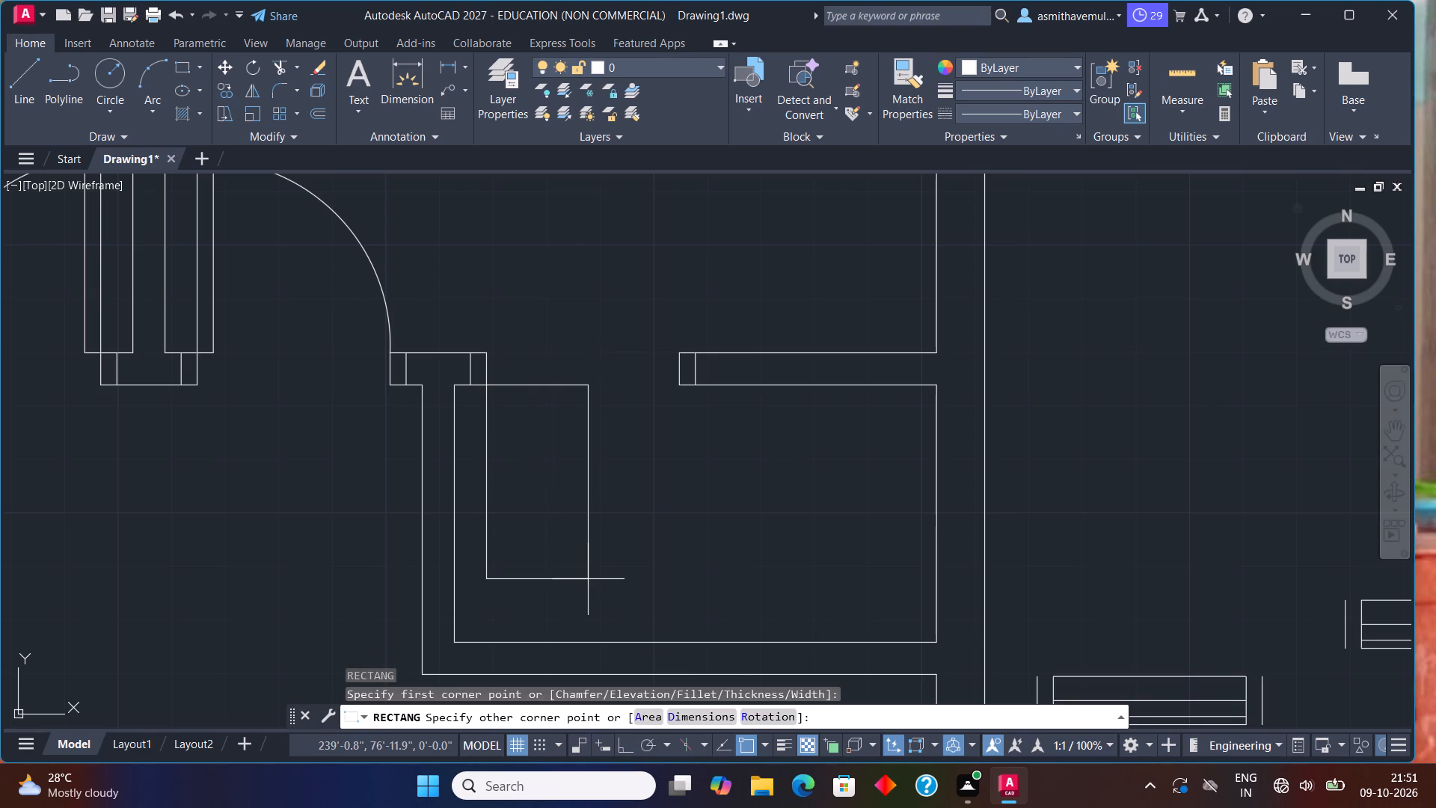
{"action": "key", "text": "d"}
{"action": "key", "text": "Return"}
{"action": "key", "text": "3"}
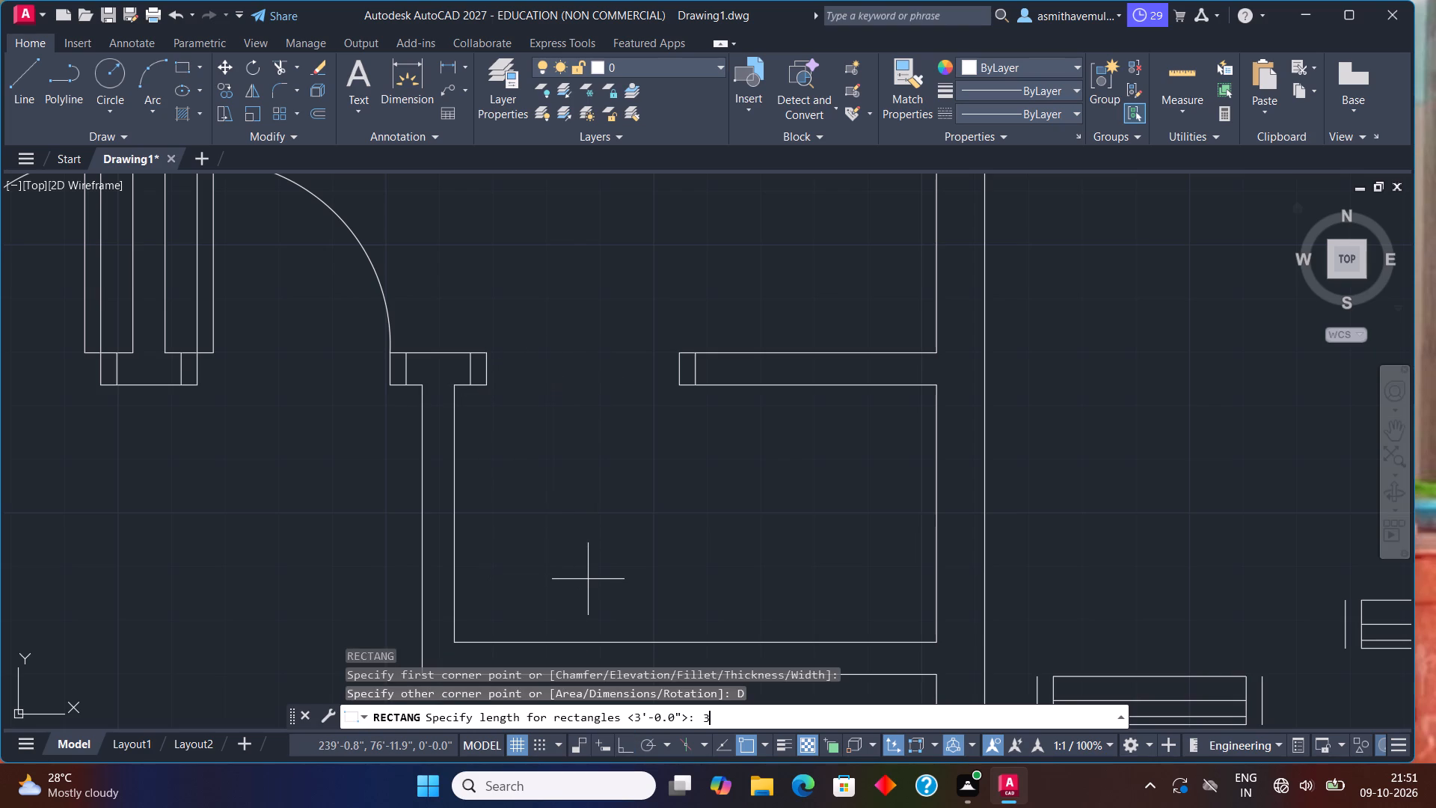
{"action": "key", "text": "shift+quotedbl"}
{"action": "key", "text": "Return"}
{"action": "type", "text": "3'"}
{"action": "key", "text": "Return"}
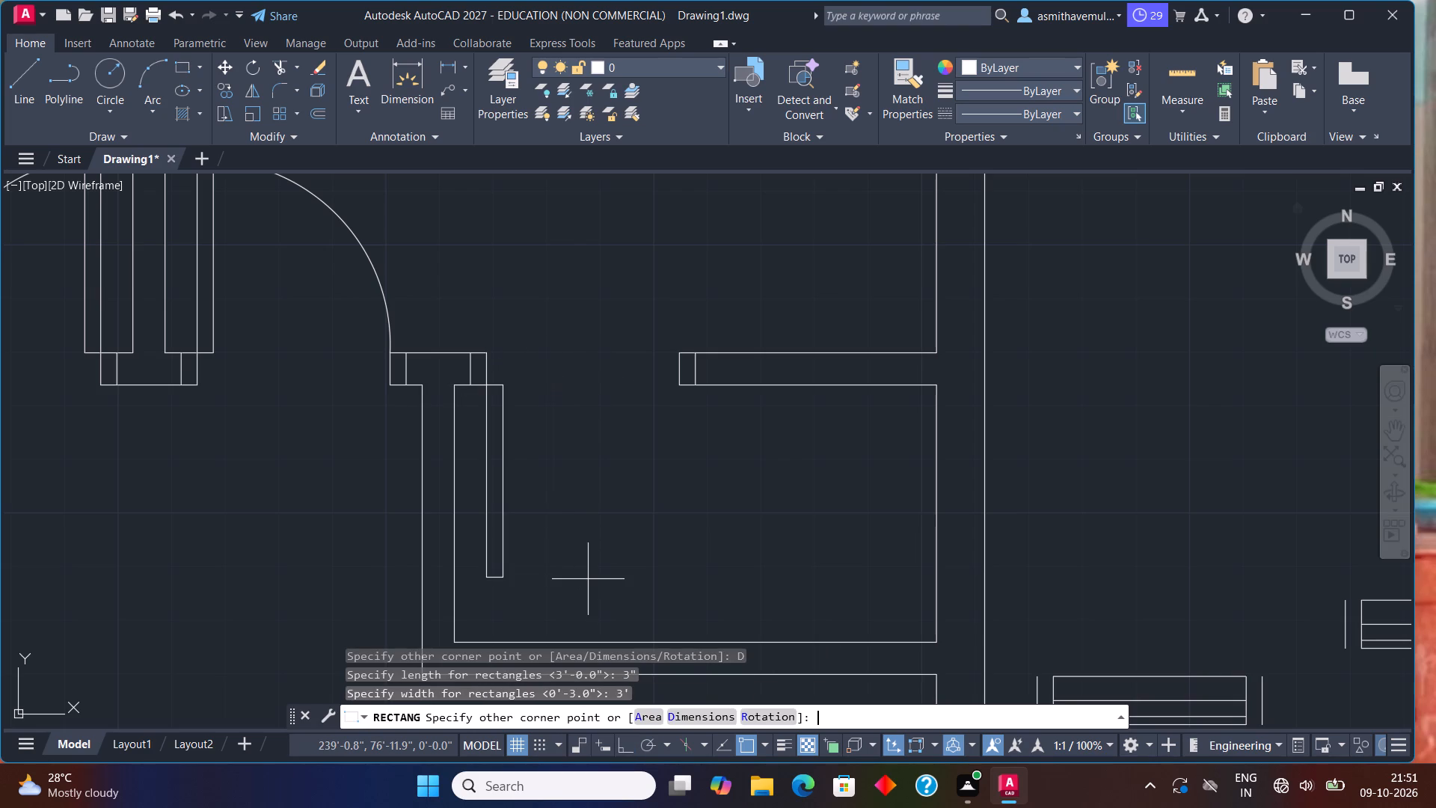
{"action": "left_click_drag", "start_coordinate": [587, 579], "coordinate": [586, 572]}
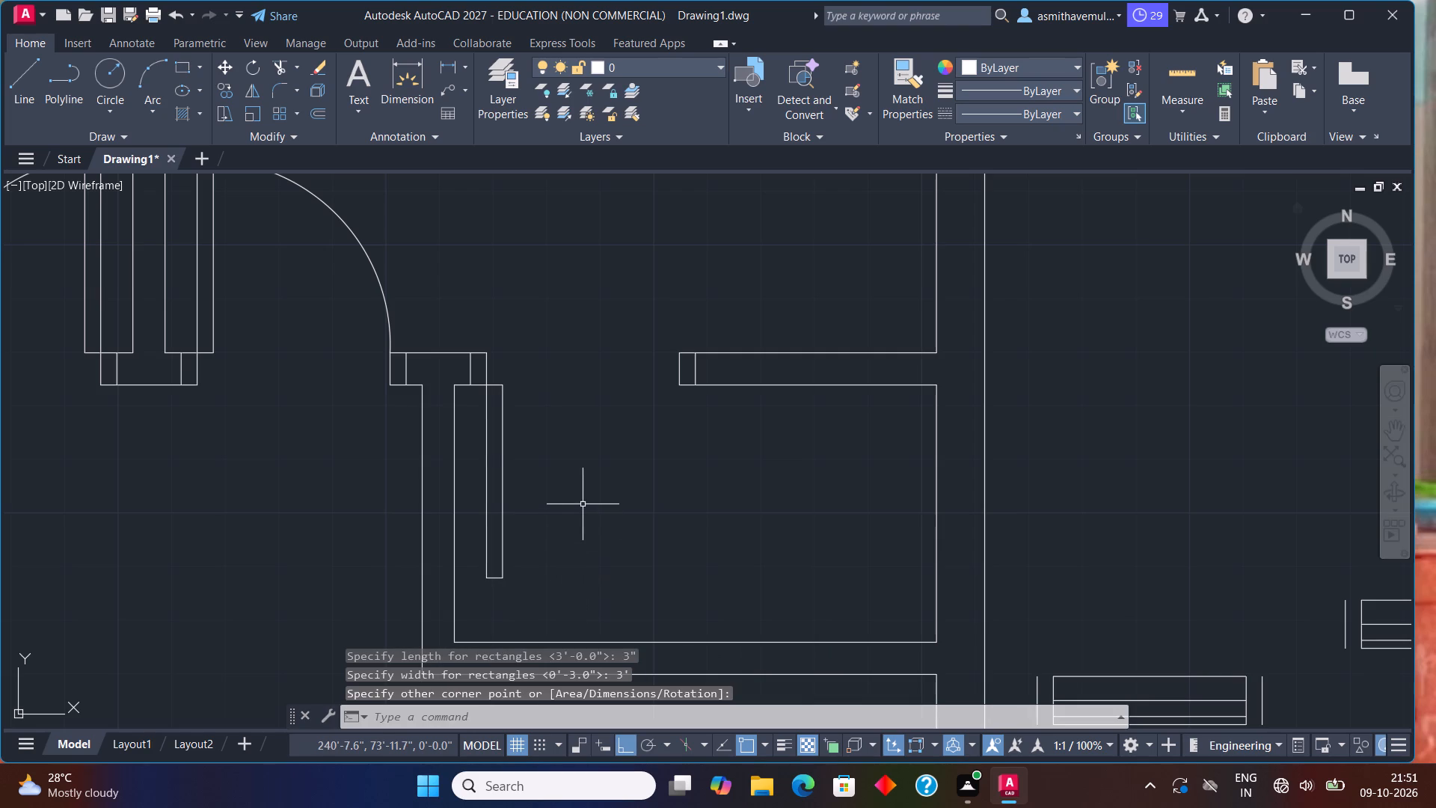
{"action": "key", "text": "Escape"}
{"action": "key", "text": "Escape"}
{"action": "key", "text": "Escape"}
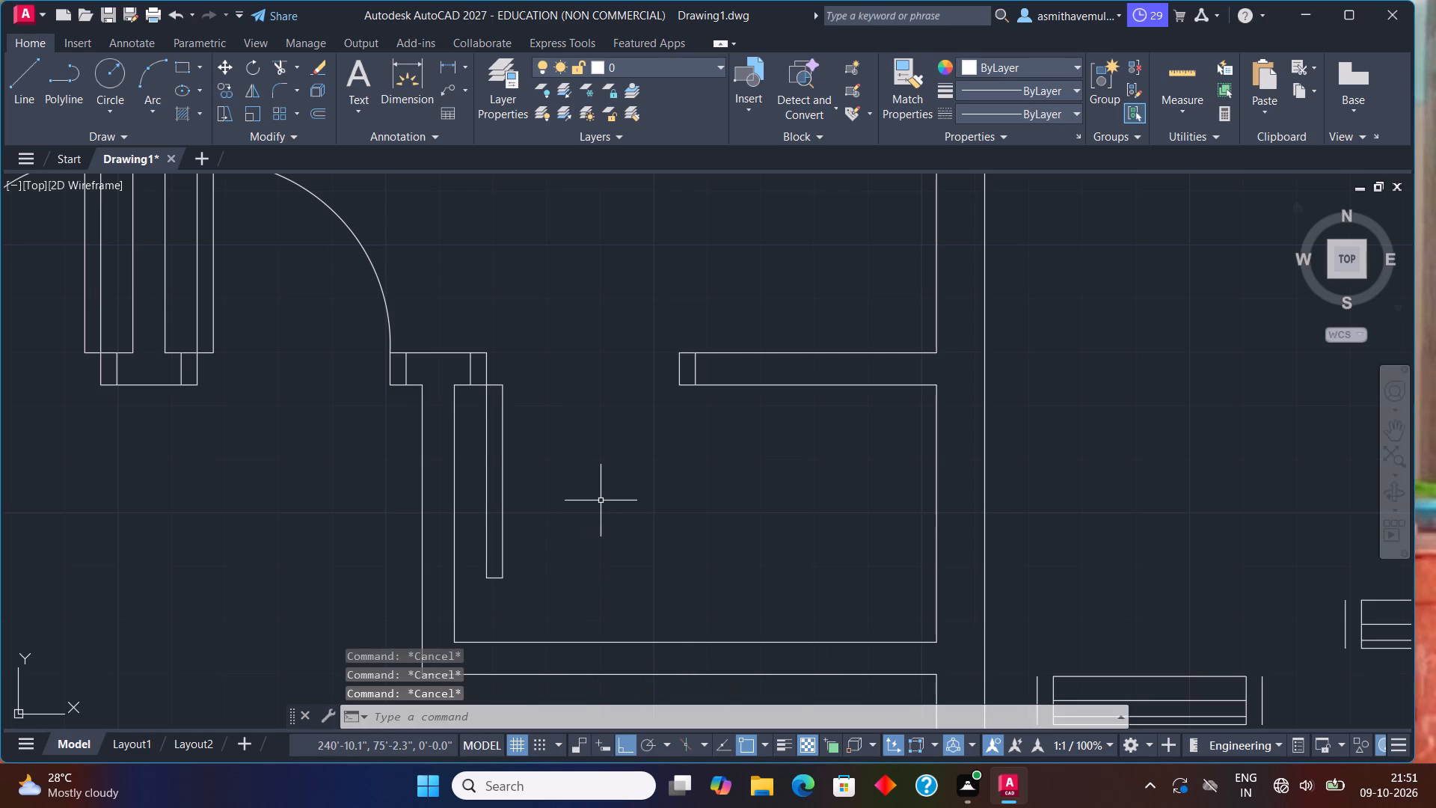
{"action": "key", "text": "Escape"}
Draw the door swing as a three-point arc from the leaf's south end to the east jamb's southwest corner.
{"action": "type", "text": "ARC"}
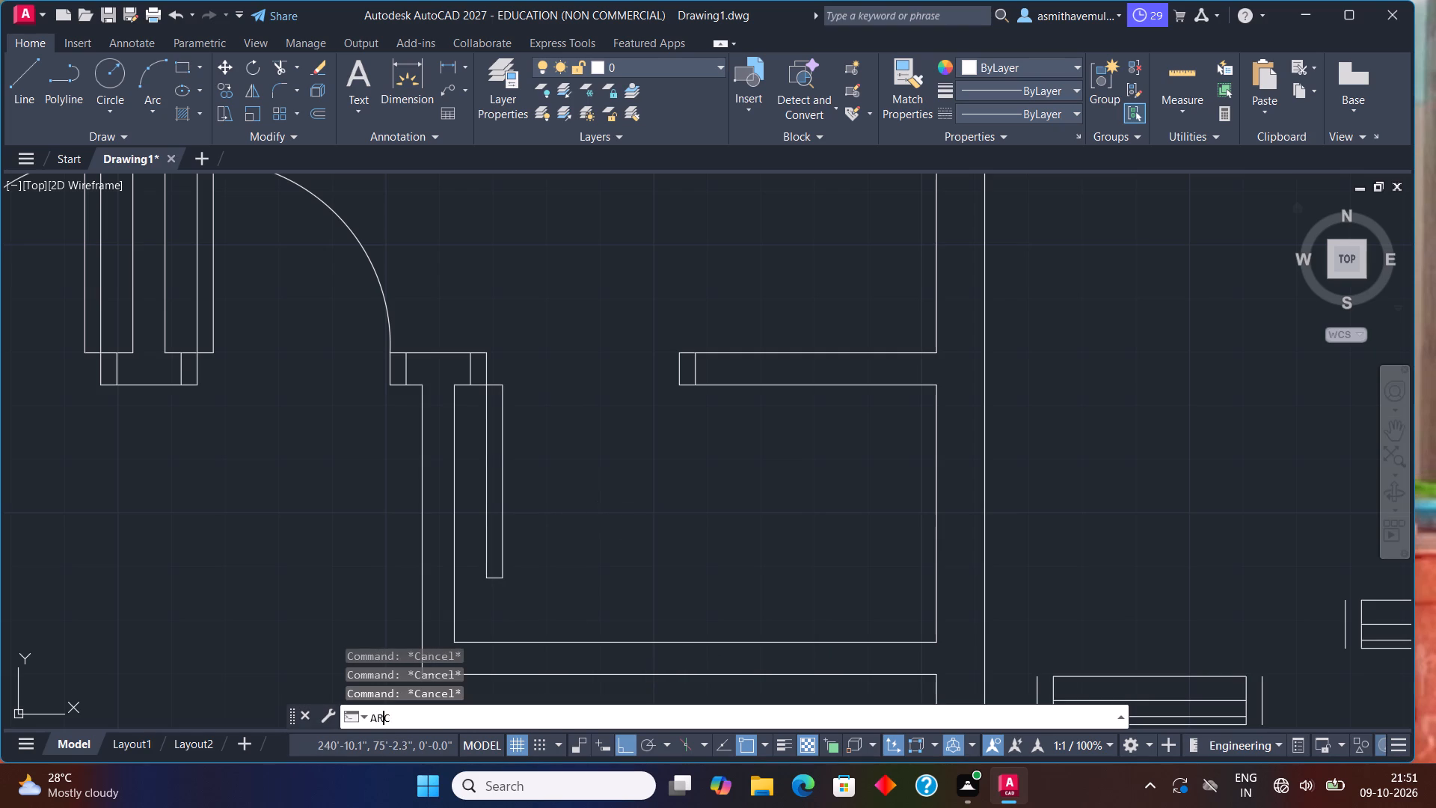
{"action": "key", "text": "Return"}
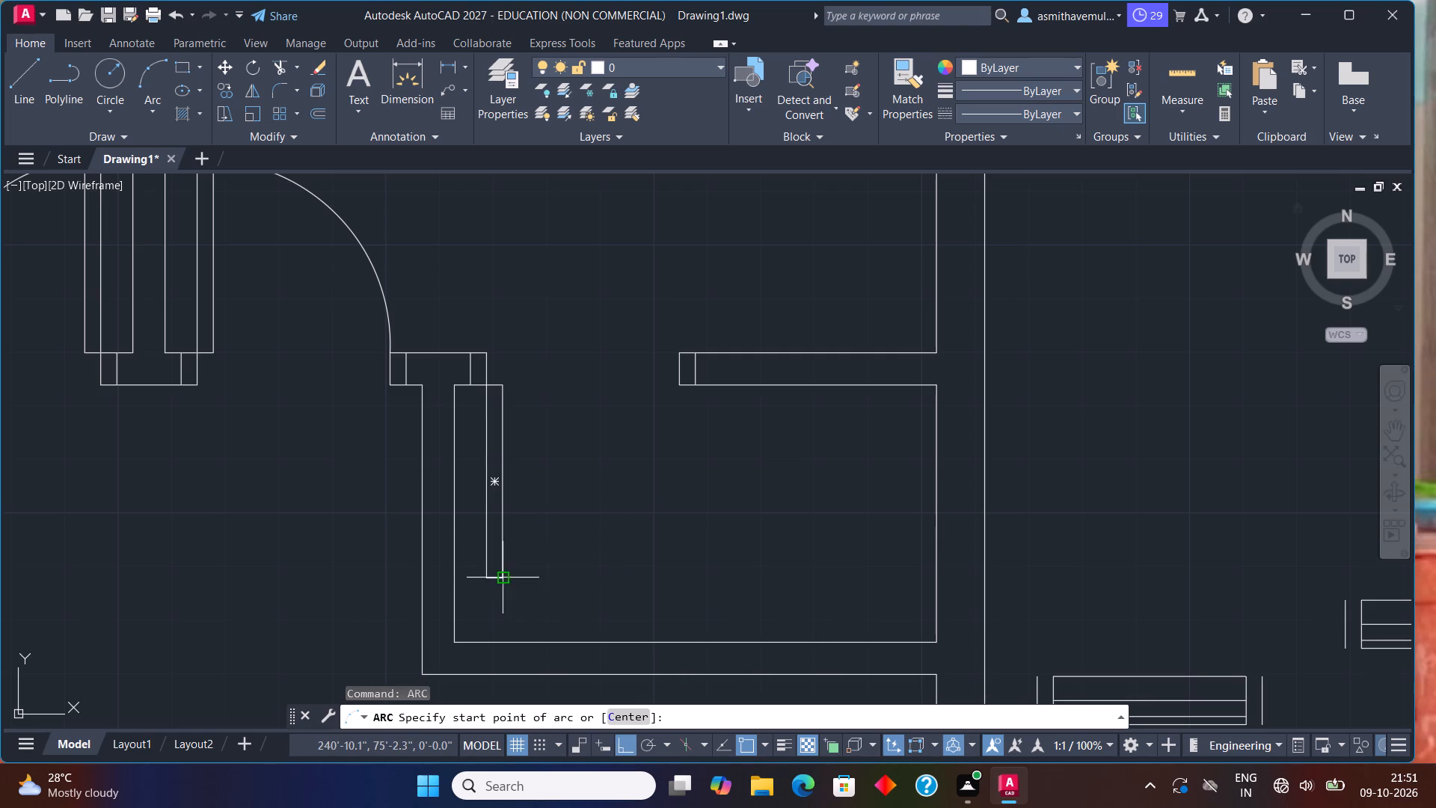
{"action": "left_click", "coordinate": [487, 583]}
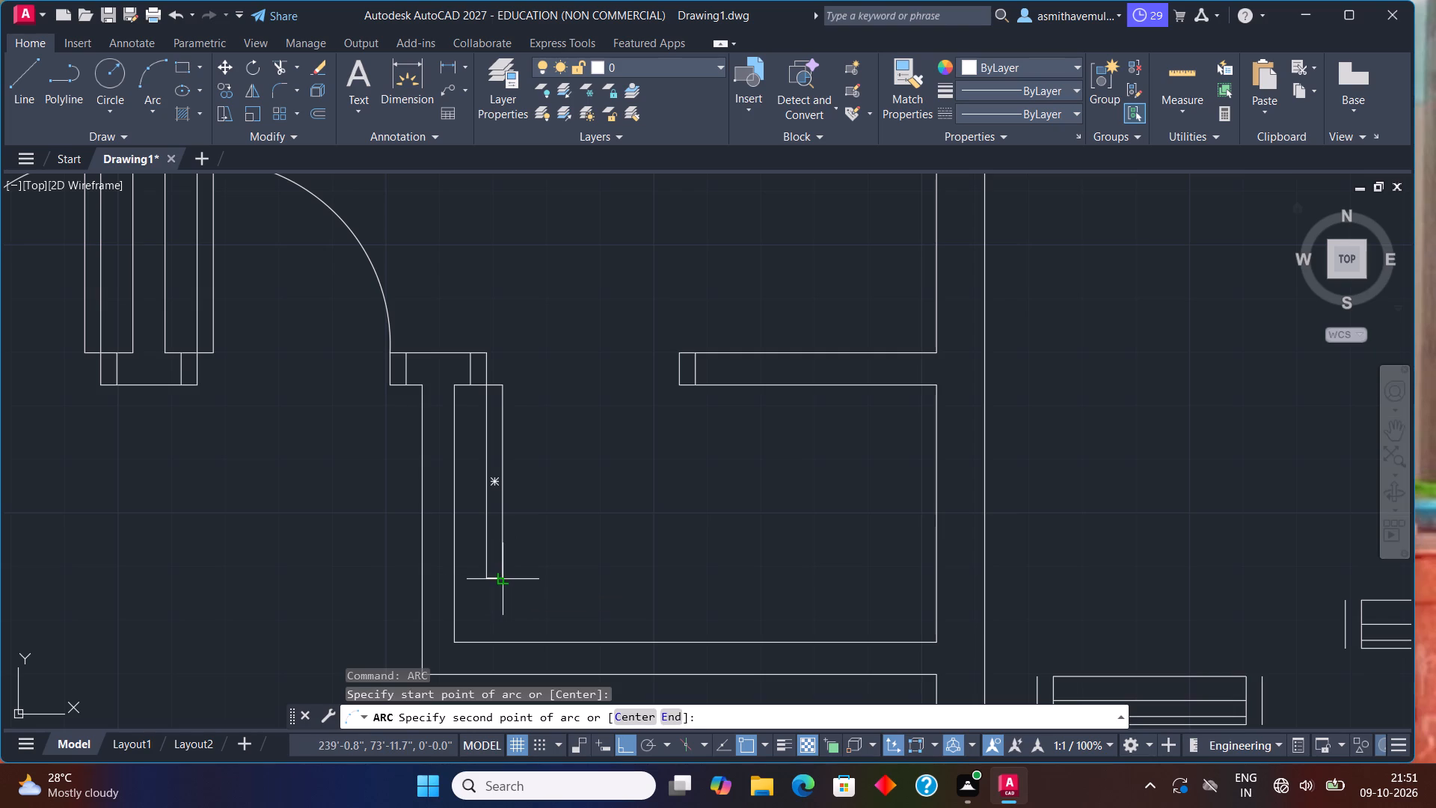
{"action": "left_click", "coordinate": [504, 582]}
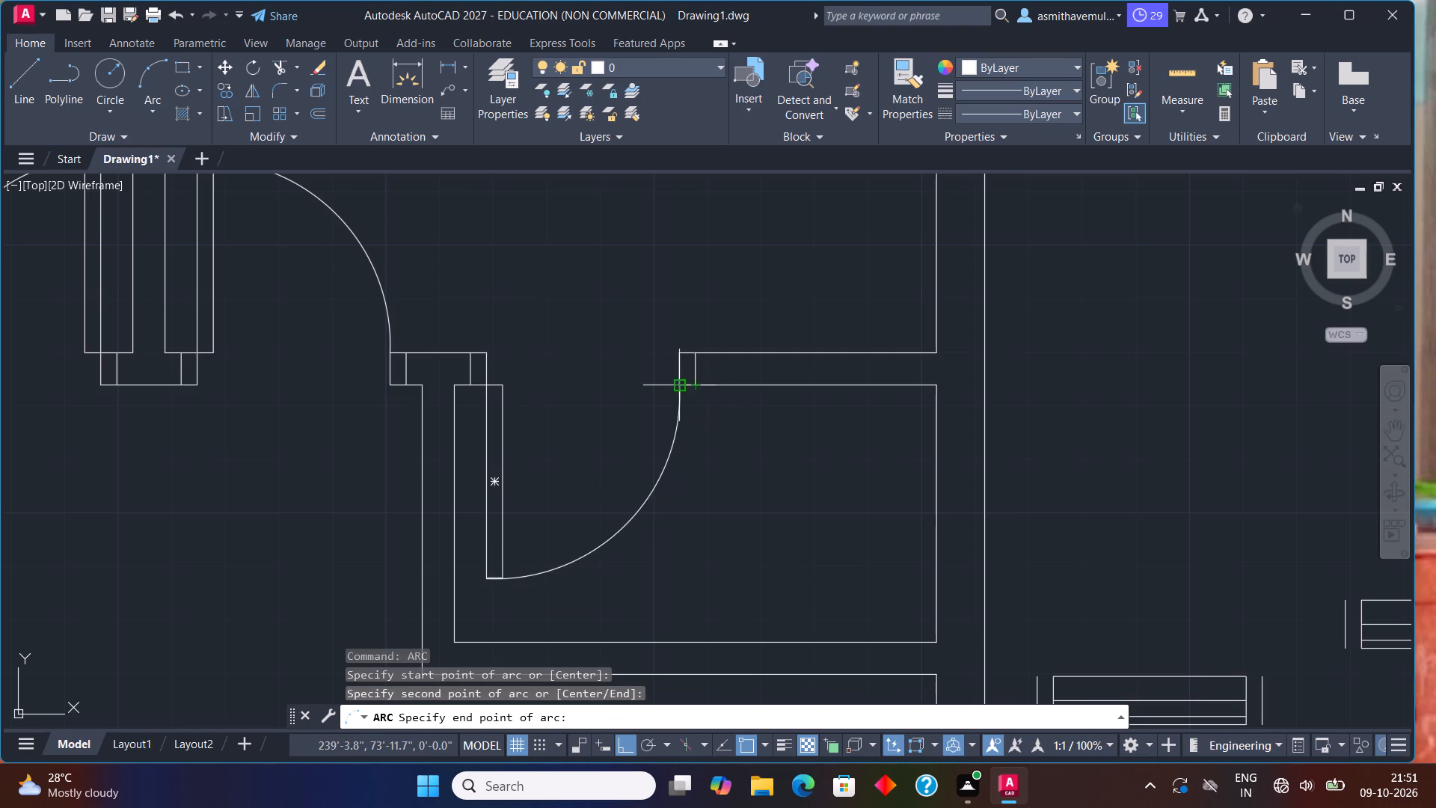
{"action": "left_click", "coordinate": [678, 385]}
Offset the inner face of the west outer wall 12' to the east in the large southern space.
{"action": "scroll", "coordinate": [691, 431], "scroll_direction": "down", "scroll_amount": 3}
{"action": "middle_click_drag", "start_coordinate": [686, 497], "coordinate": [708, 396]}
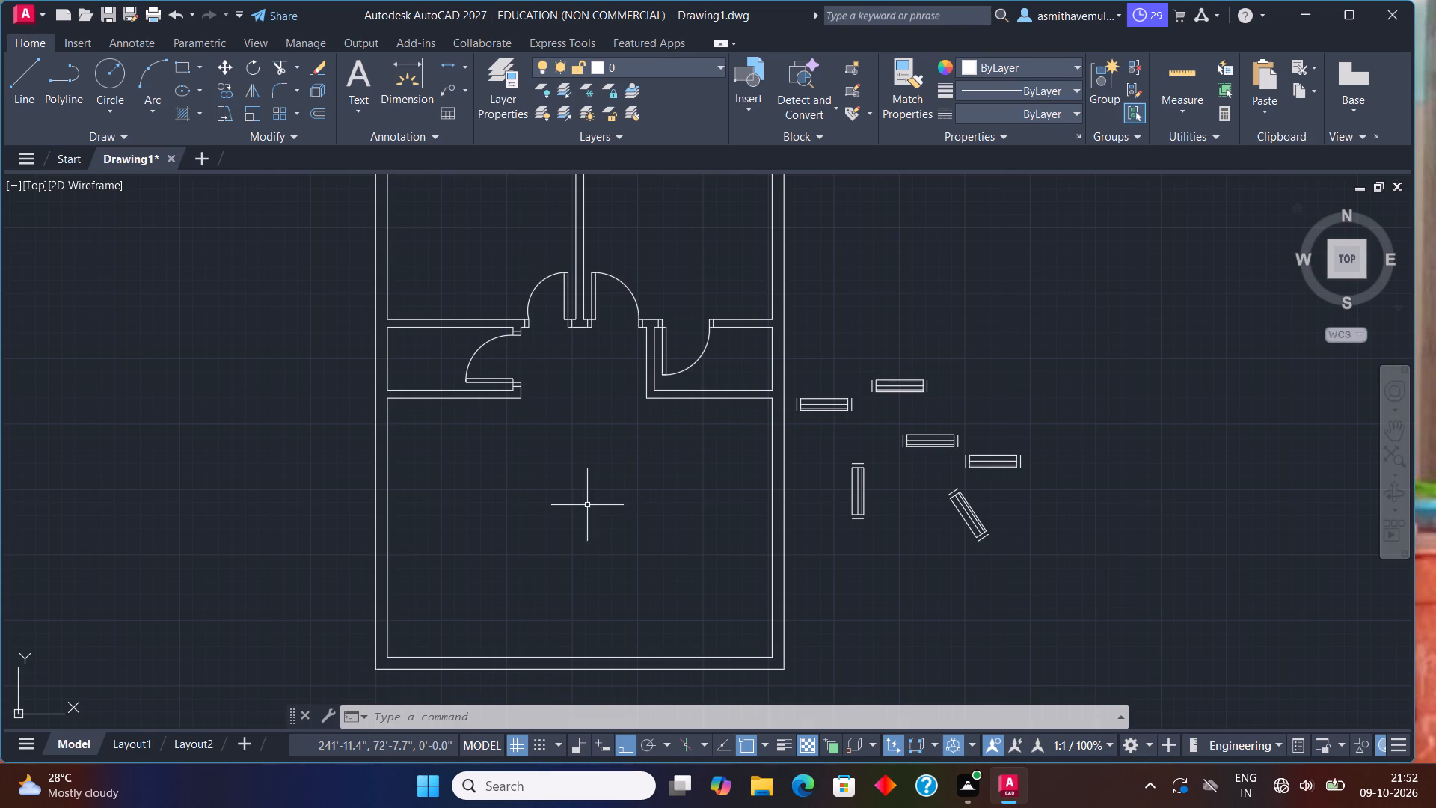
{"action": "middle_click_drag", "start_coordinate": [586, 505], "coordinate": [600, 432]}
{"action": "scroll", "coordinate": [500, 435], "scroll_direction": "up", "scroll_amount": 1}
{"action": "middle_click_drag", "start_coordinate": [500, 432], "coordinate": [494, 465]}
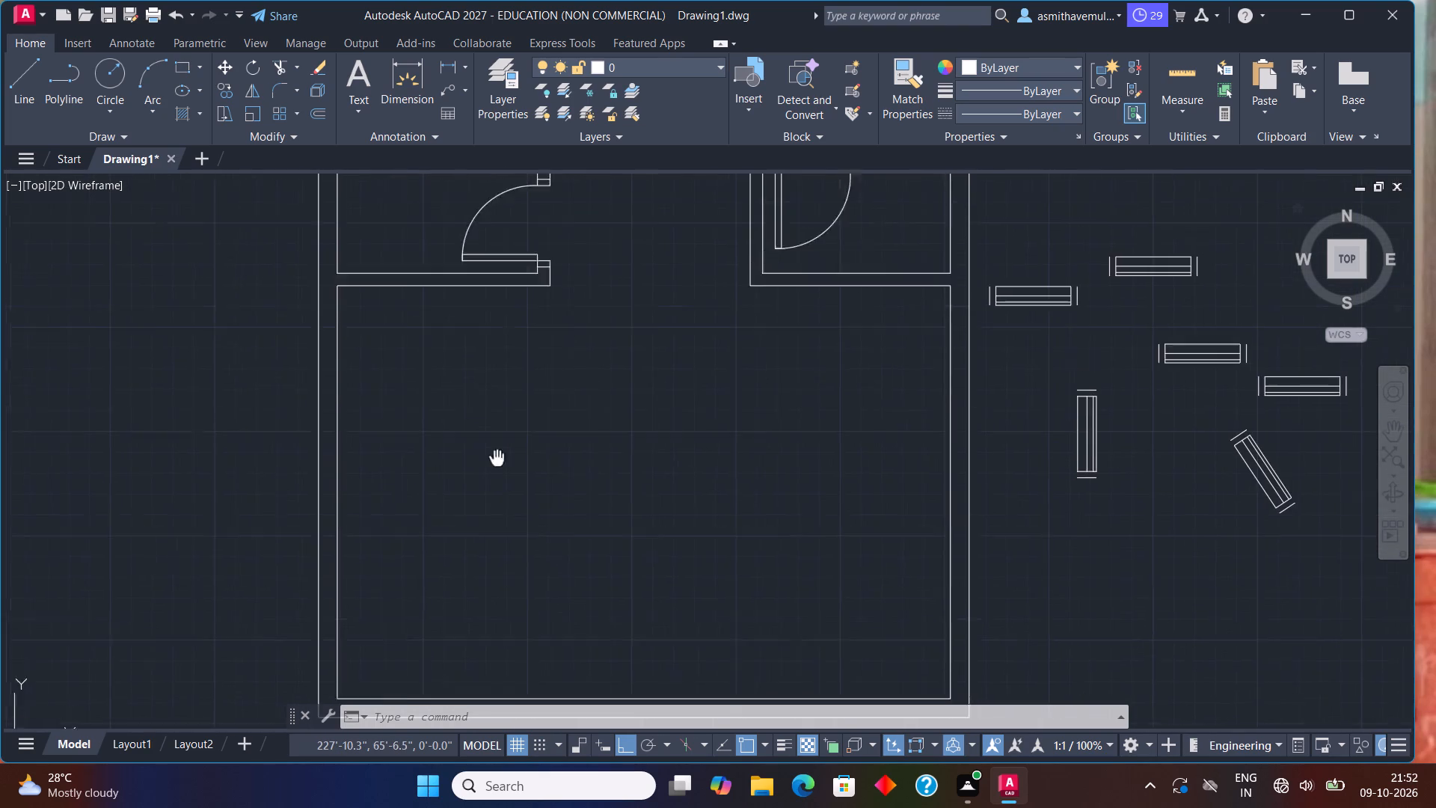
{"action": "middle_click_drag", "start_coordinate": [494, 465], "coordinate": [479, 520]}
{"action": "key", "text": "o"}
{"action": "key", "text": "Return"}
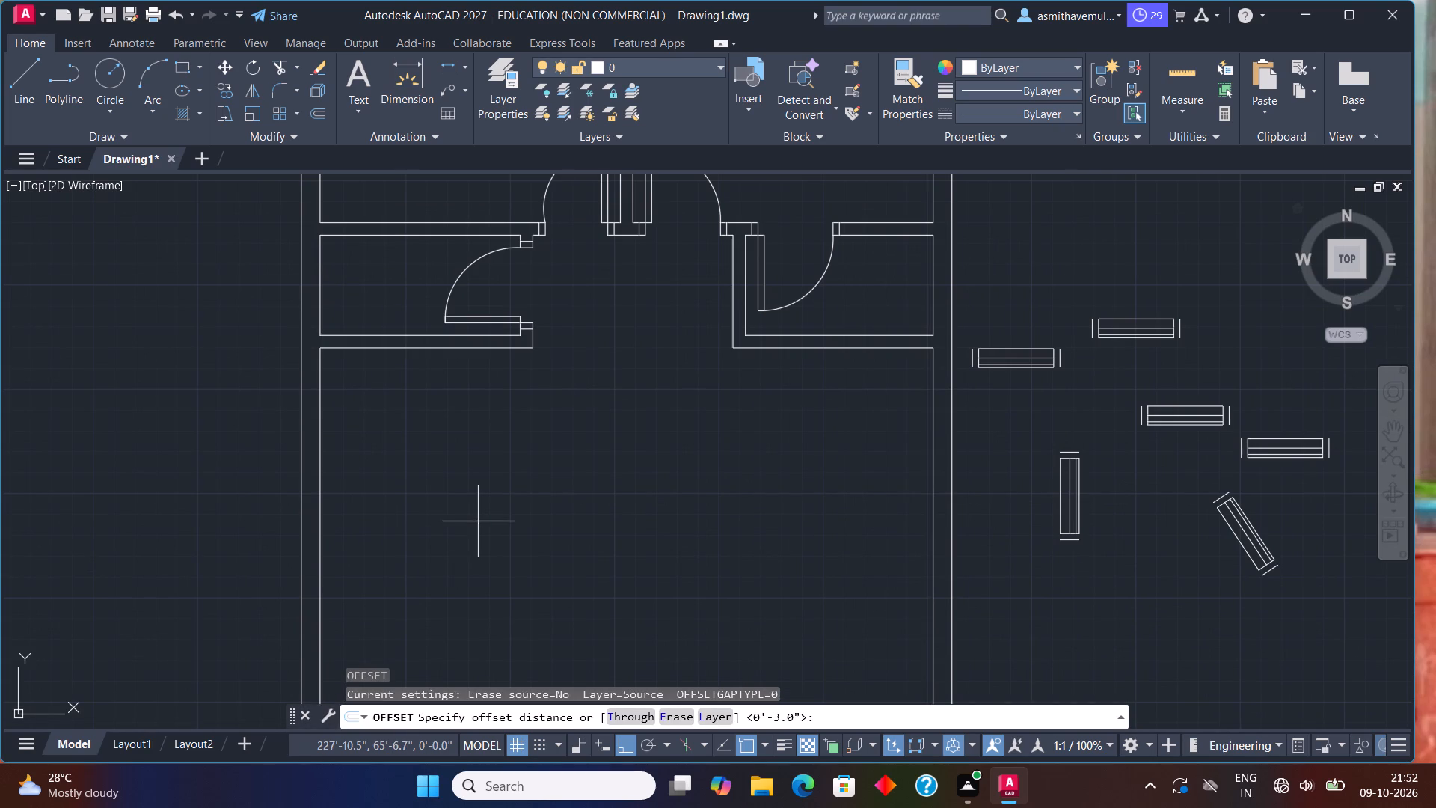
{"action": "type", "text": "12'"}
{"action": "key", "text": "Return"}
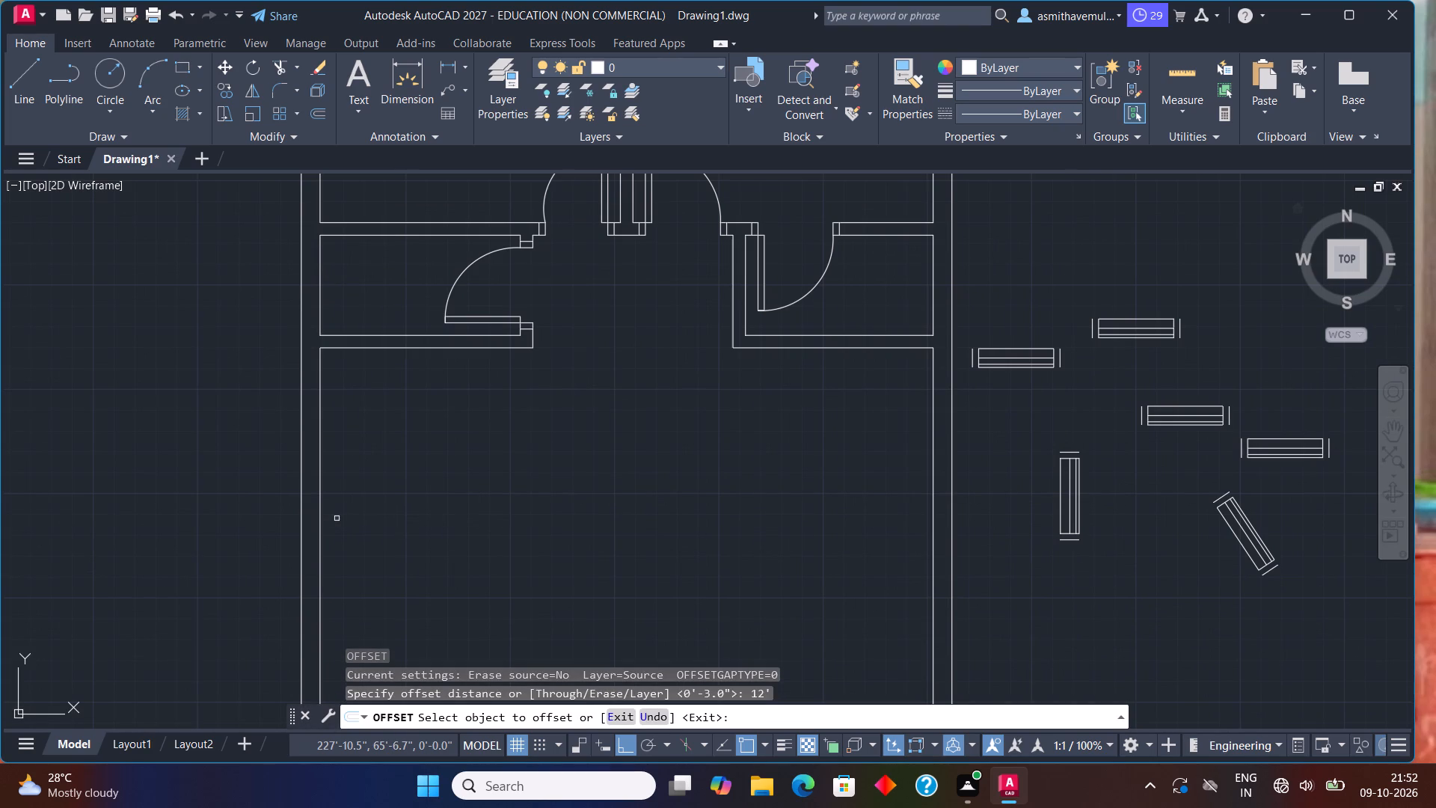
{"action": "left_click_drag", "start_coordinate": [319, 495], "coordinate": [337, 492]}
{"action": "left_click", "coordinate": [435, 471]}
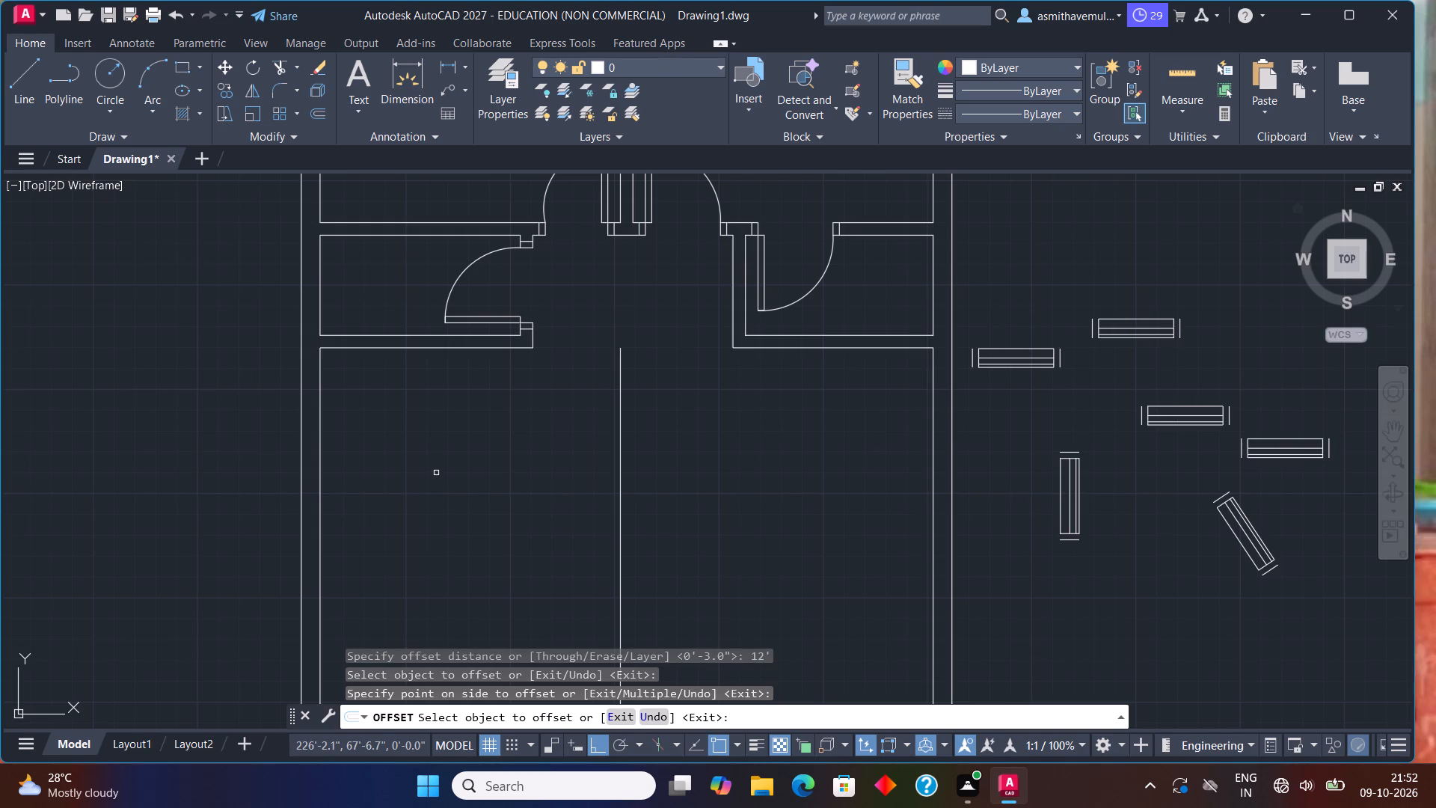
{"action": "key", "text": "BackSpace"}
{"action": "key", "text": "Escape"}
Offset the south face of the small west room's southern wall 10' to the south.
{"action": "key", "text": "o"}
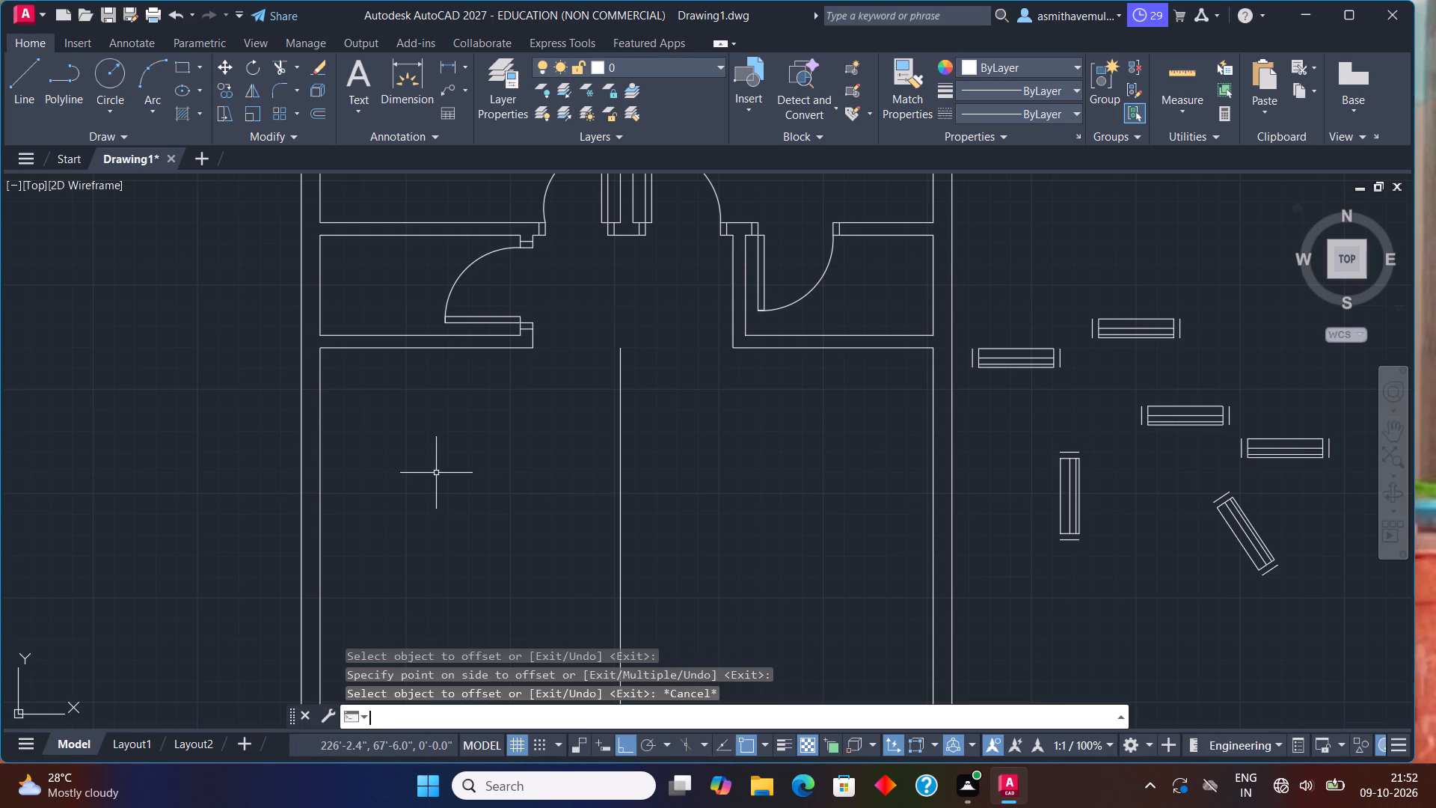
{"action": "key", "text": "Return"}
{"action": "type", "text": "10'"}
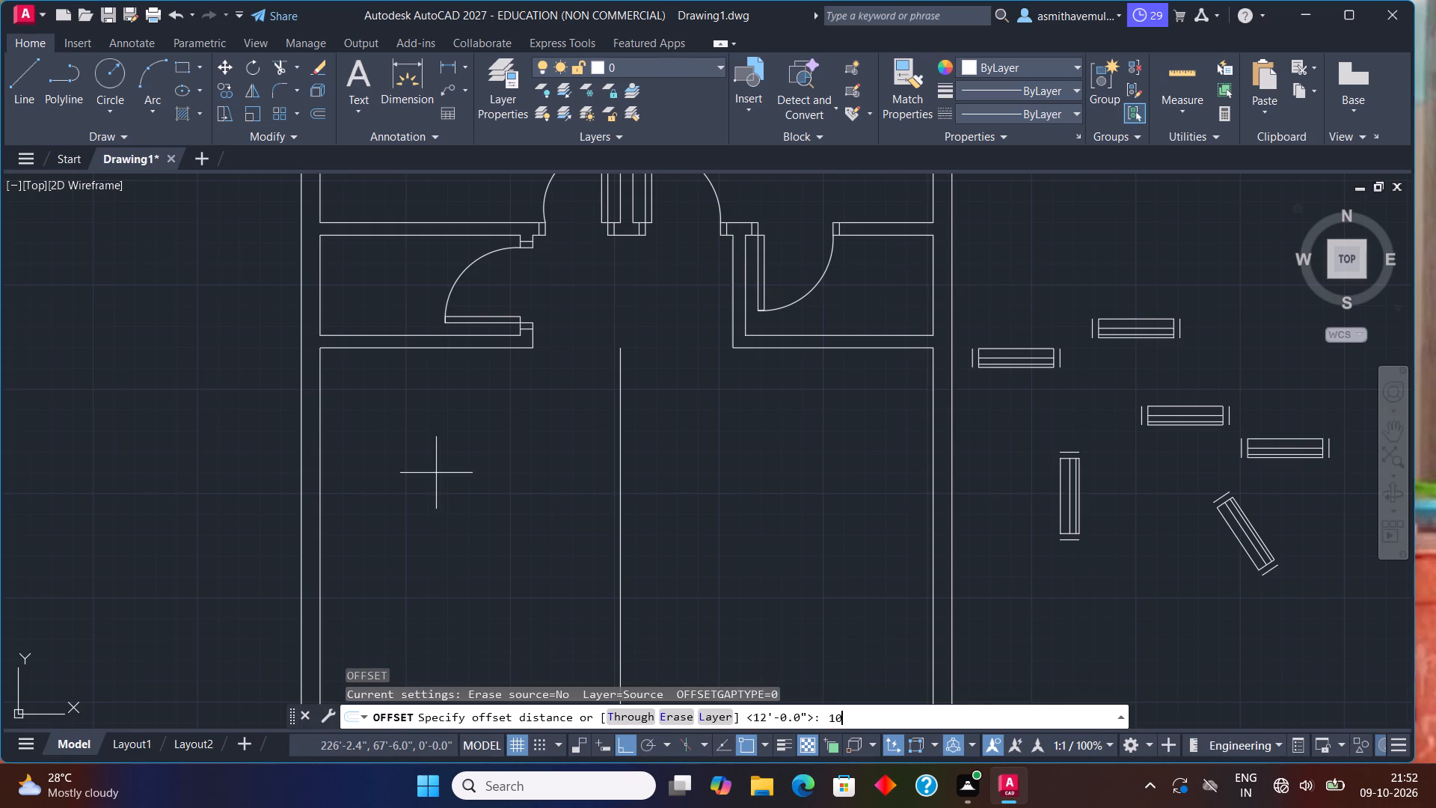
{"action": "key", "text": "Return"}
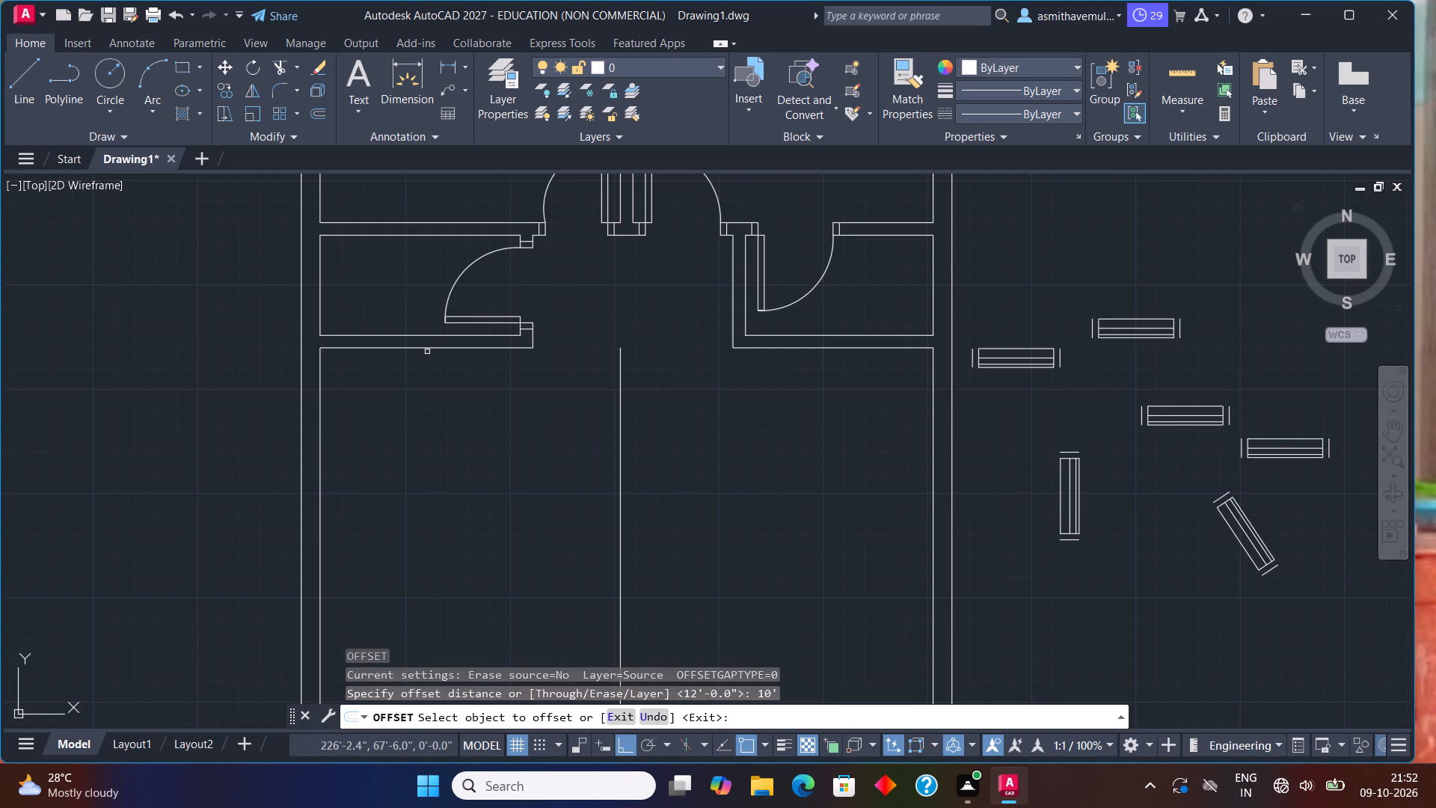
{"action": "left_click", "coordinate": [429, 346]}
{"action": "left_click", "coordinate": [427, 451]}
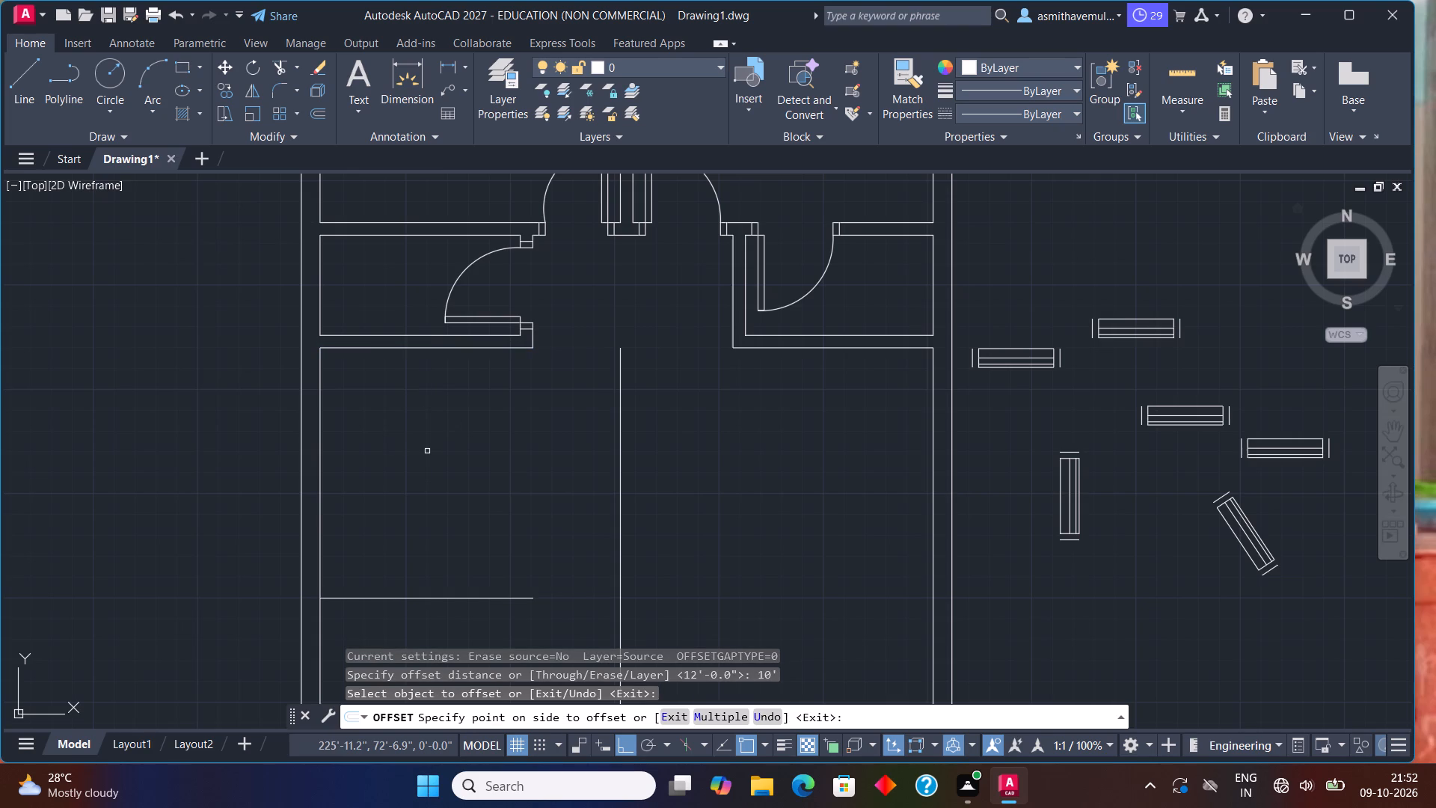
{"action": "key", "text": "Escape"}
Extend the 10' offset line and the small west room's south wall lines eastward, and the 12' offset line north to meet them.
{"action": "type", "text": "EXTEND"}
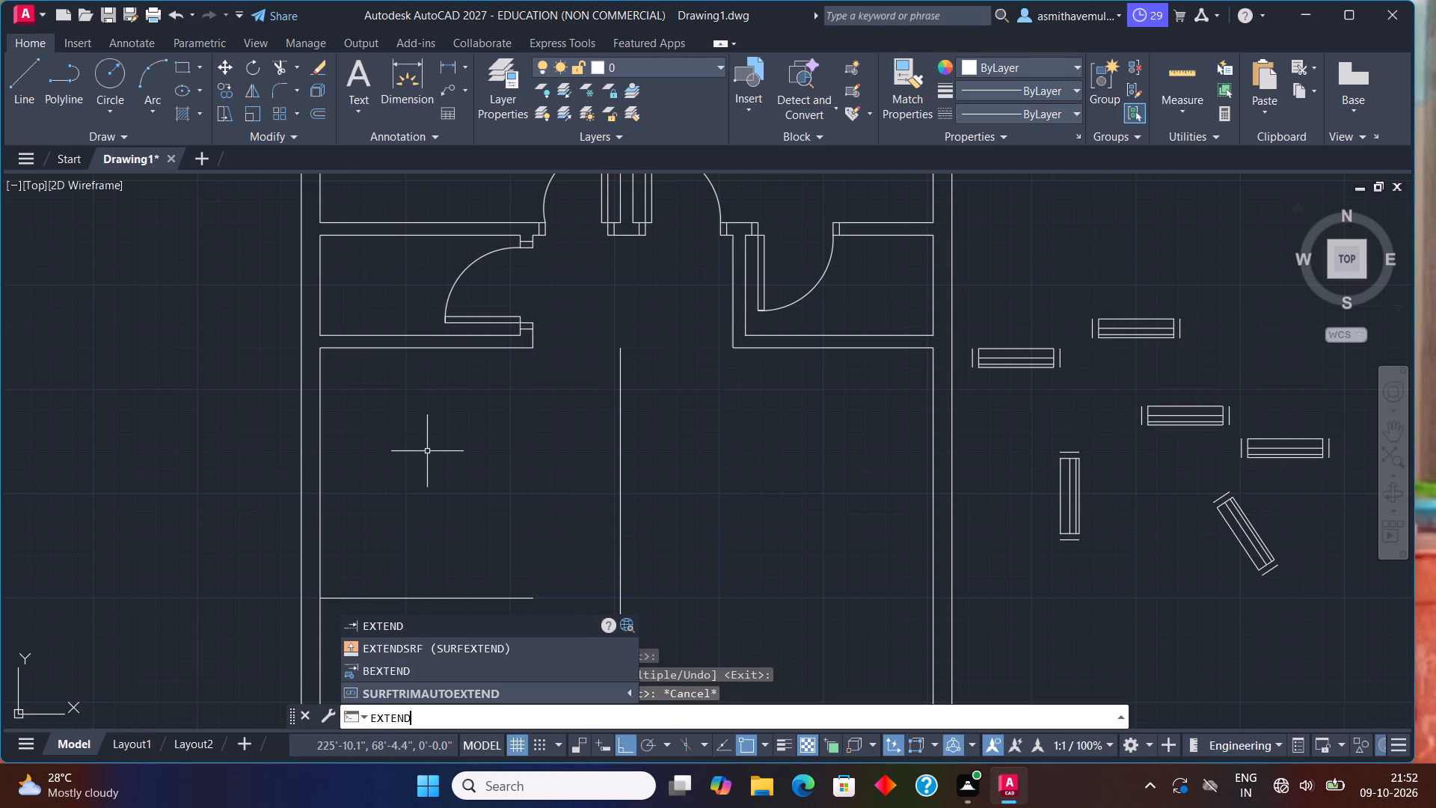
{"action": "key", "text": "Return"}
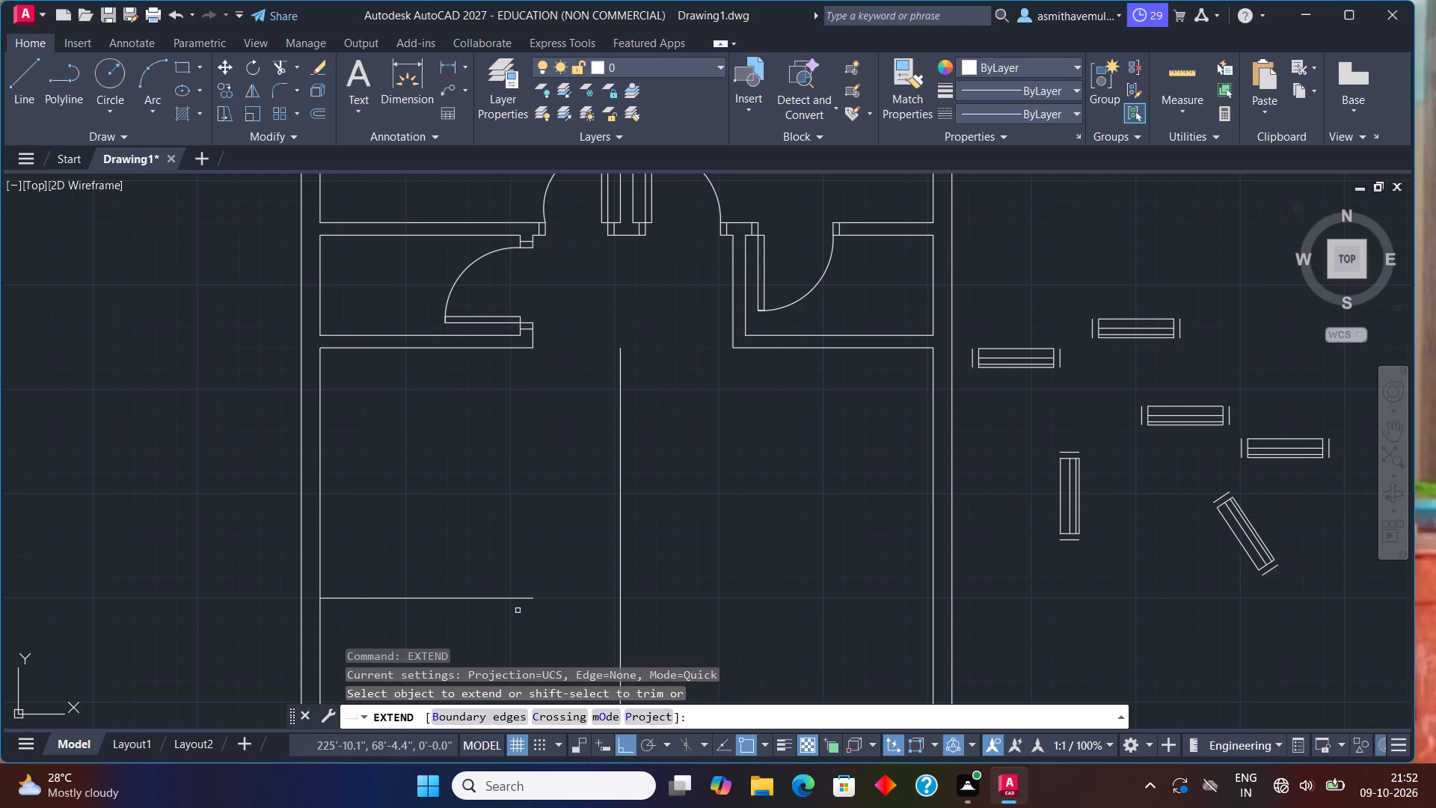
{"action": "left_click", "coordinate": [518, 601]}
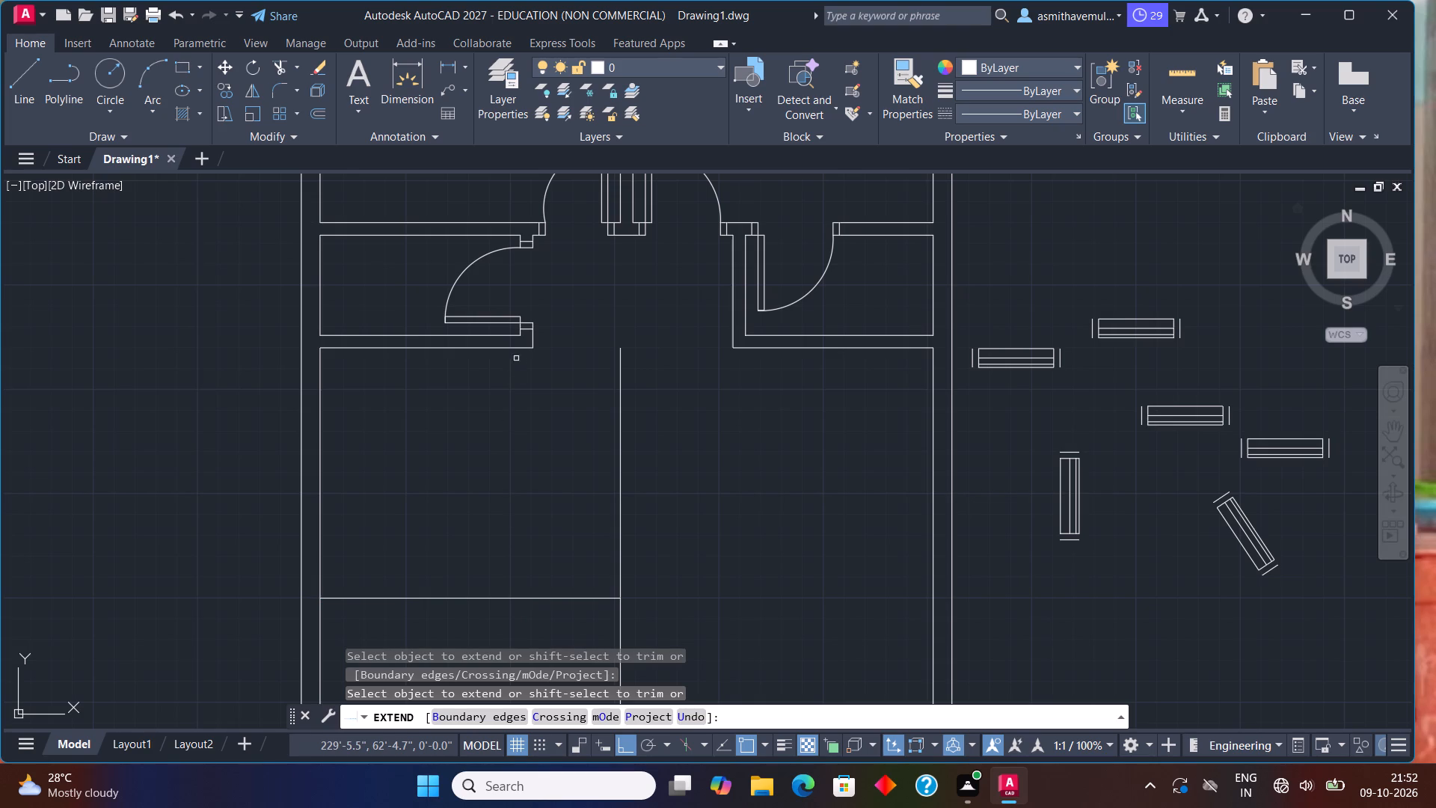
{"action": "left_click", "coordinate": [517, 349]}
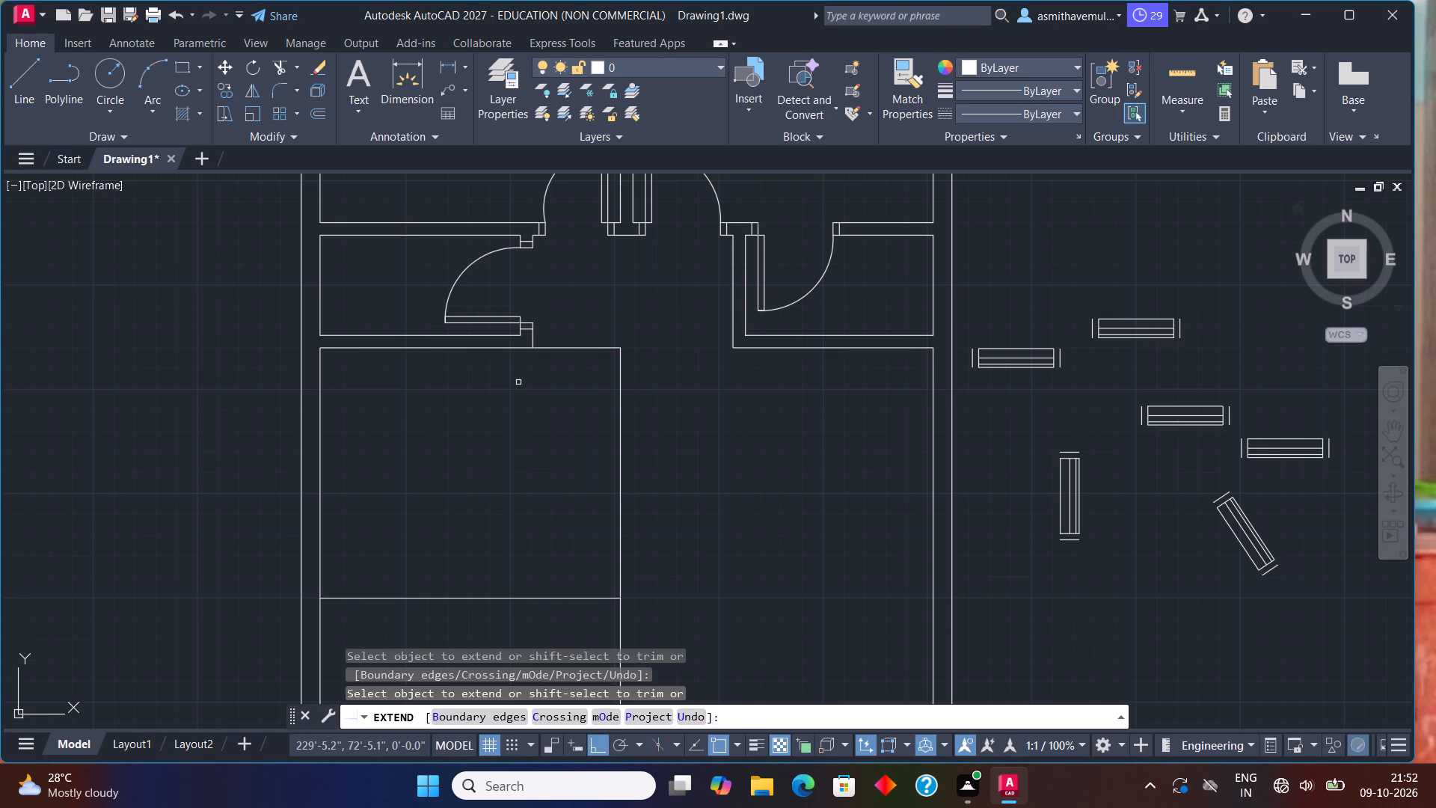
{"action": "left_click", "coordinate": [511, 333]}
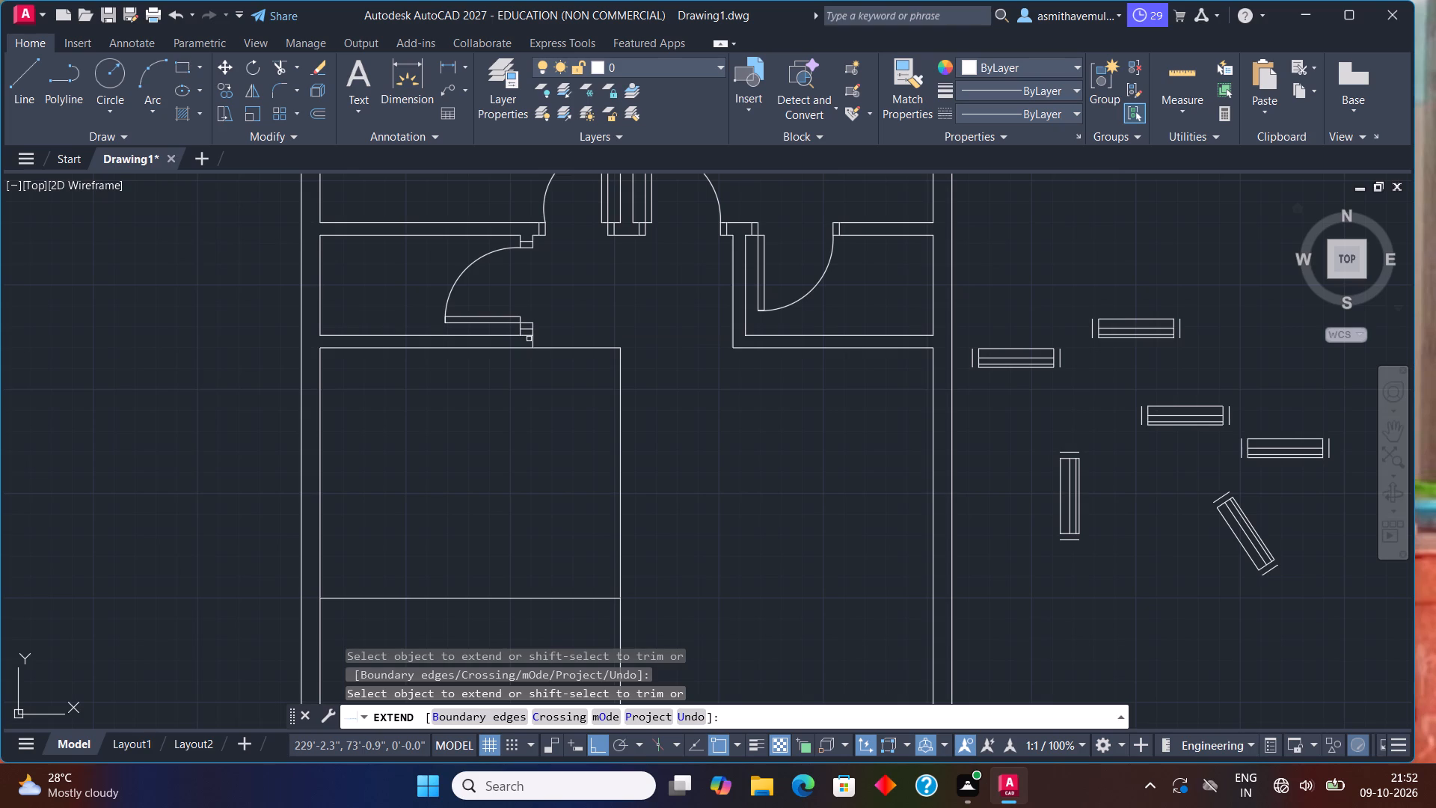
{"action": "left_click", "coordinate": [528, 336]}
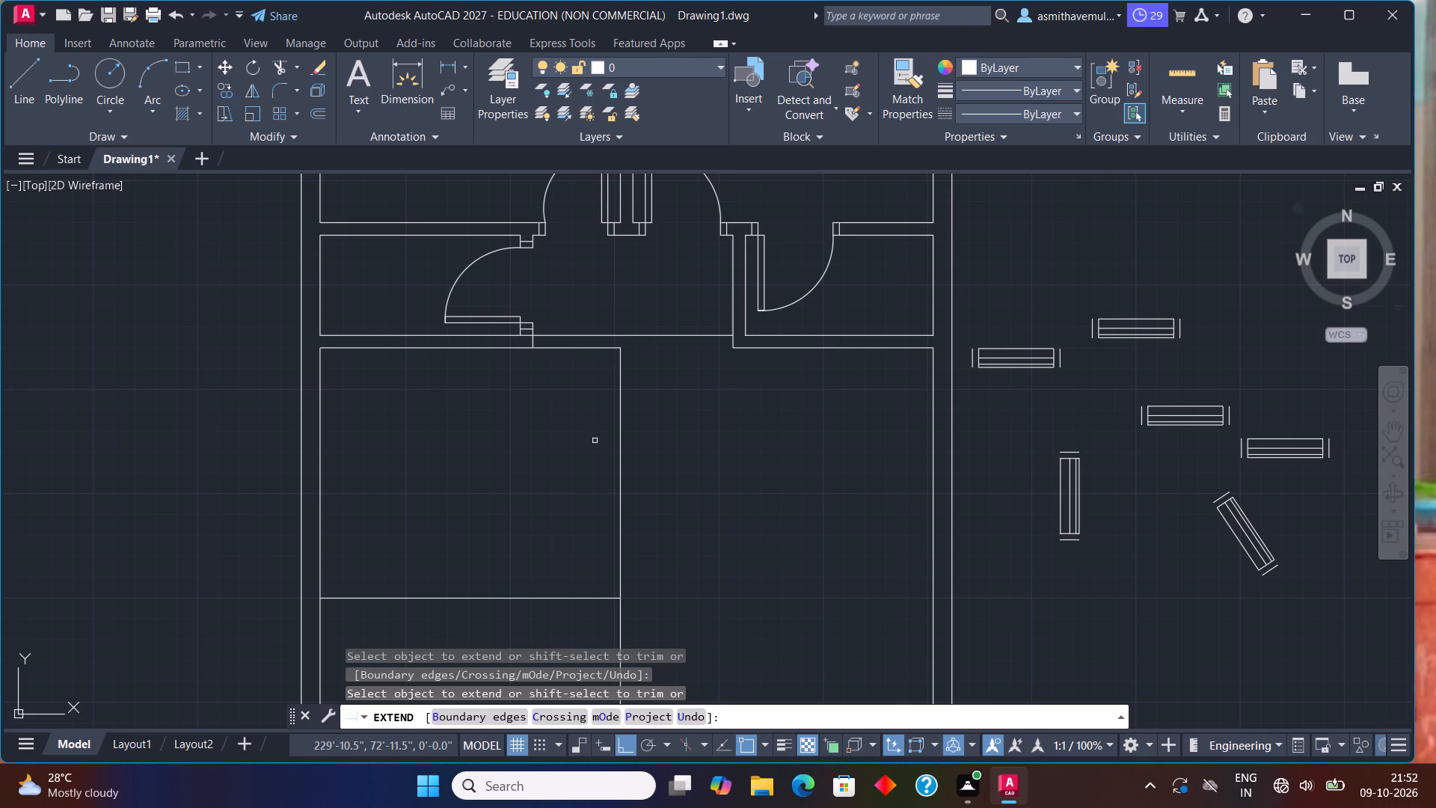
{"action": "left_click", "coordinate": [620, 410]}
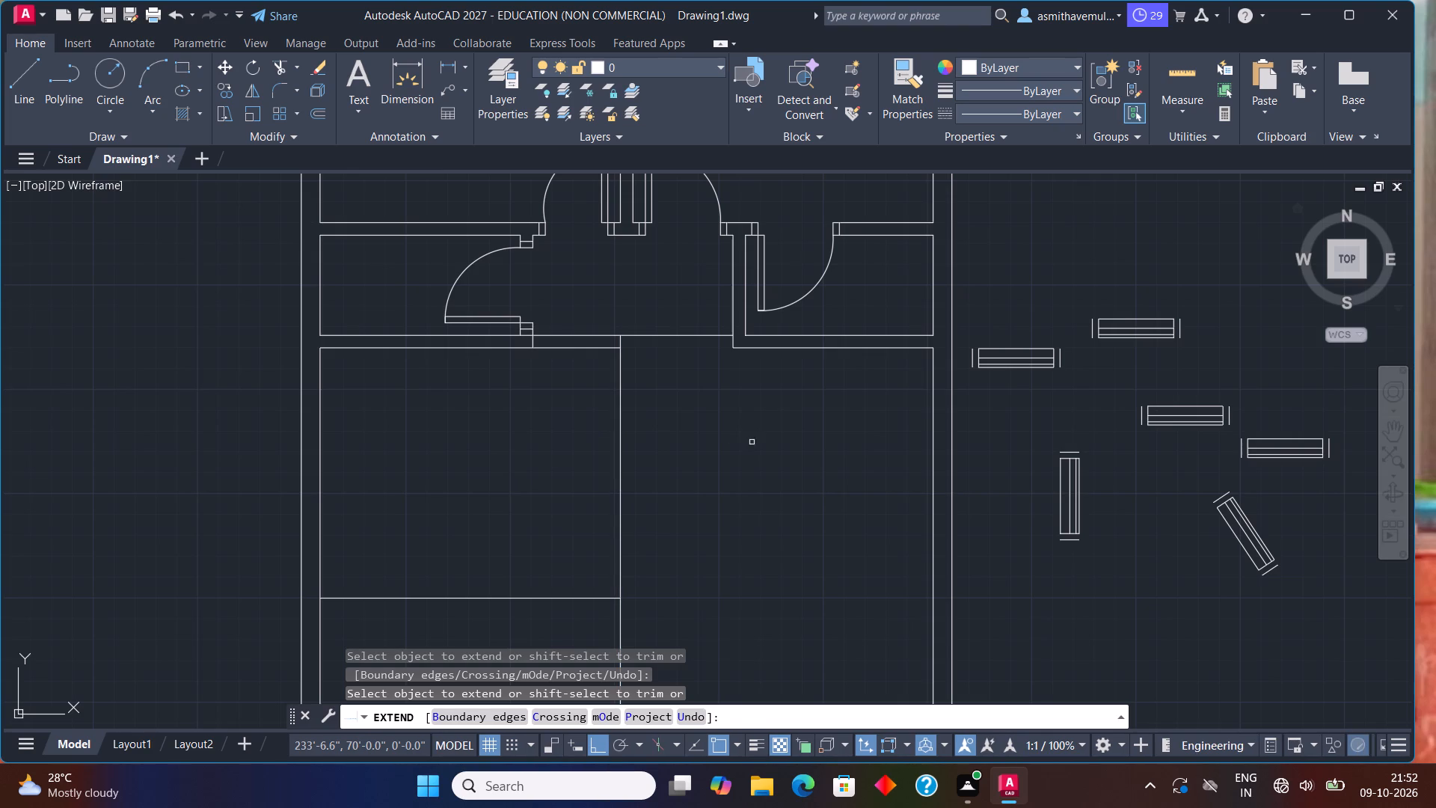
{"action": "key", "text": "Escape"}
Offset the new room's south line 6" to the south and its east line 6" to the east for wall thickness.
{"action": "key", "text": "o"}
{"action": "key", "text": "Return"}
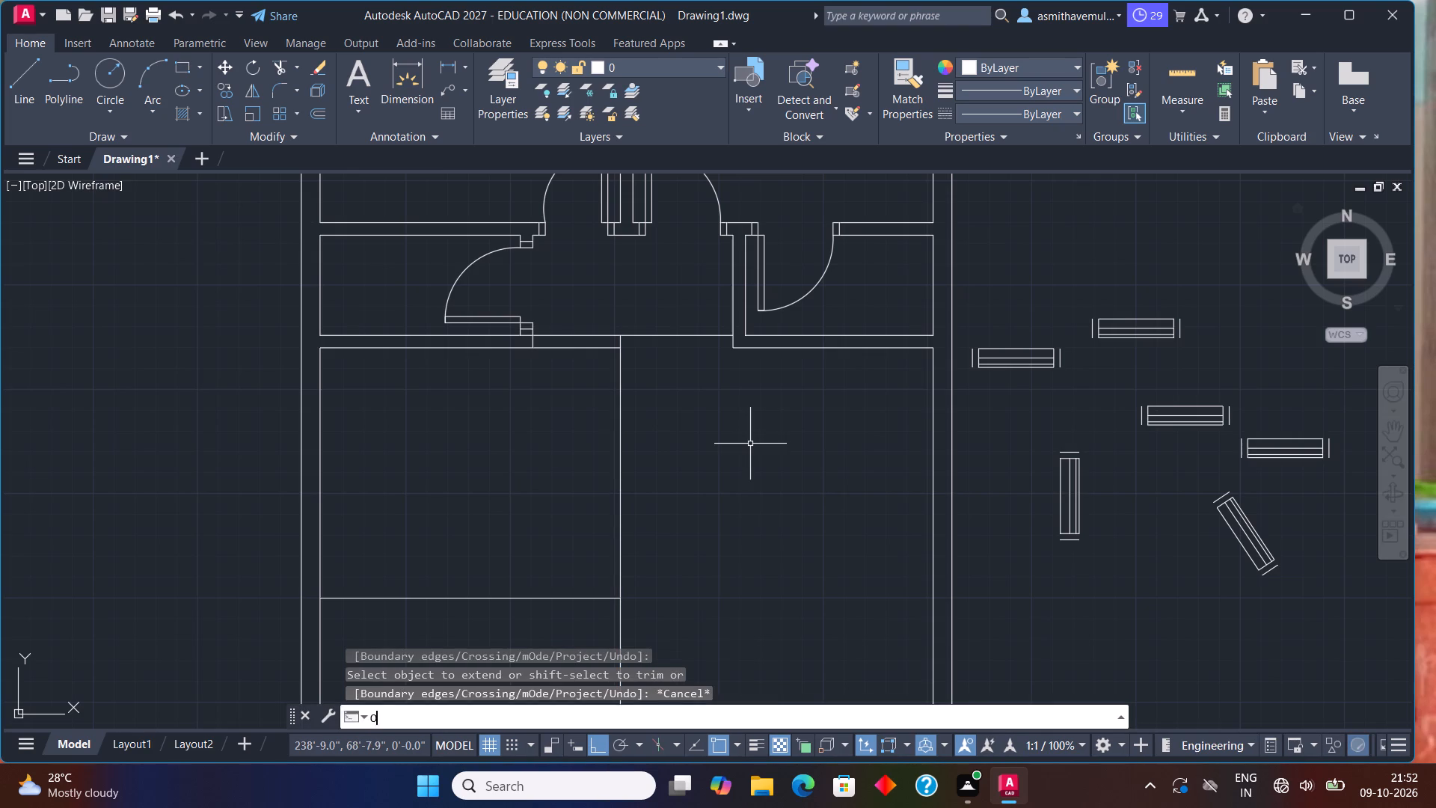
{"action": "type", "text": "6\""}
{"action": "key", "text": "Return"}
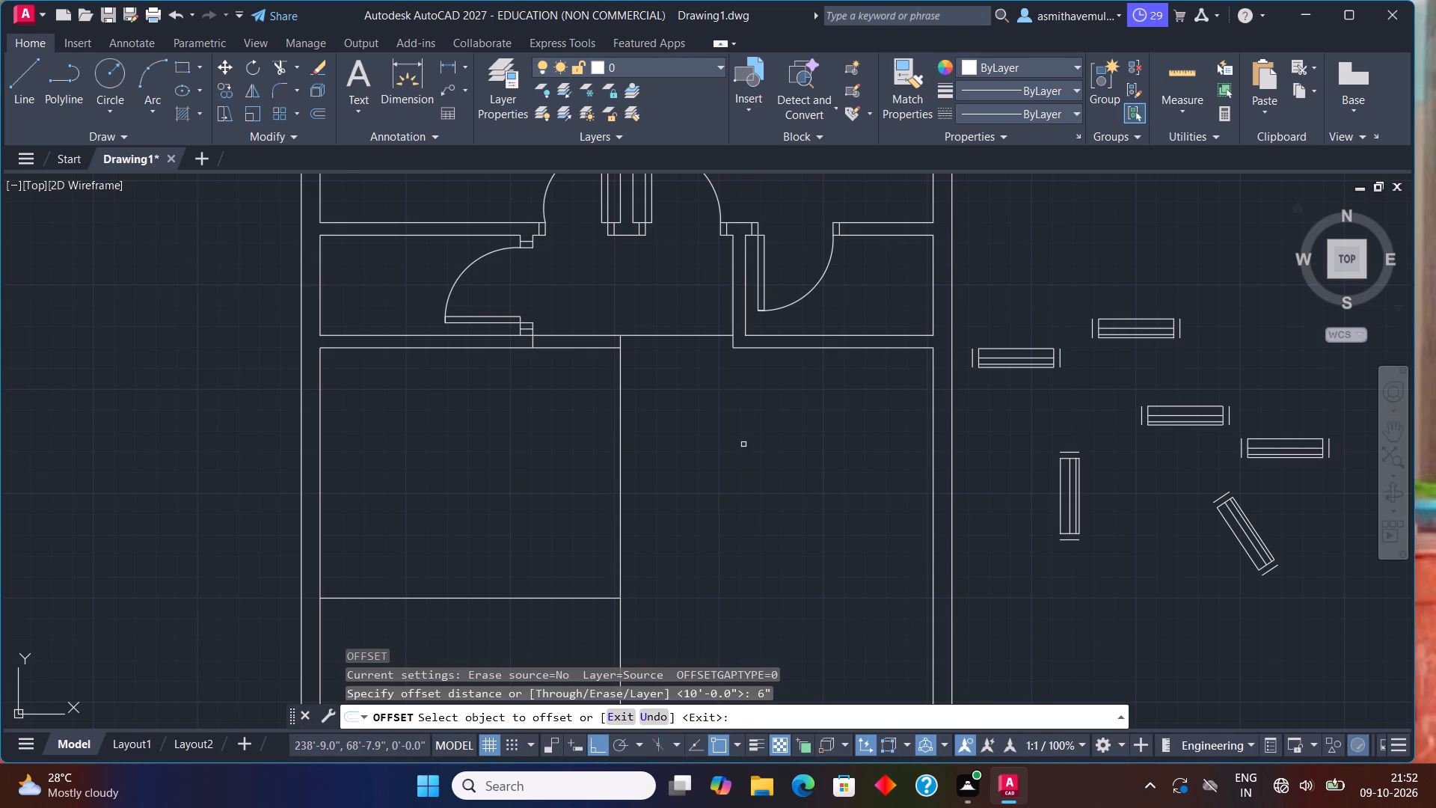
{"action": "left_click", "coordinate": [606, 597]}
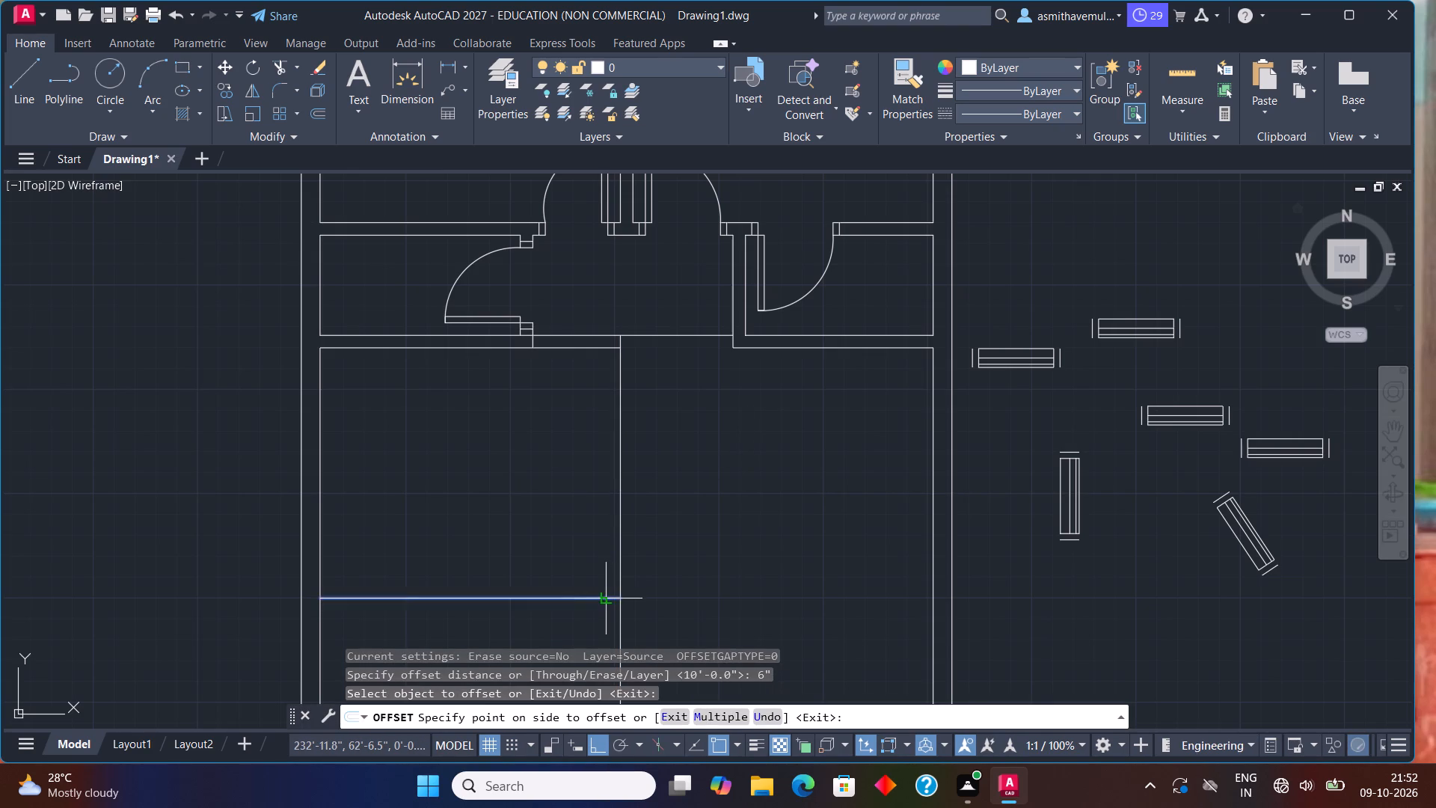
{"action": "left_click", "coordinate": [604, 618]}
{"action": "middle_click_drag", "start_coordinate": [606, 578], "coordinate": [618, 515]}
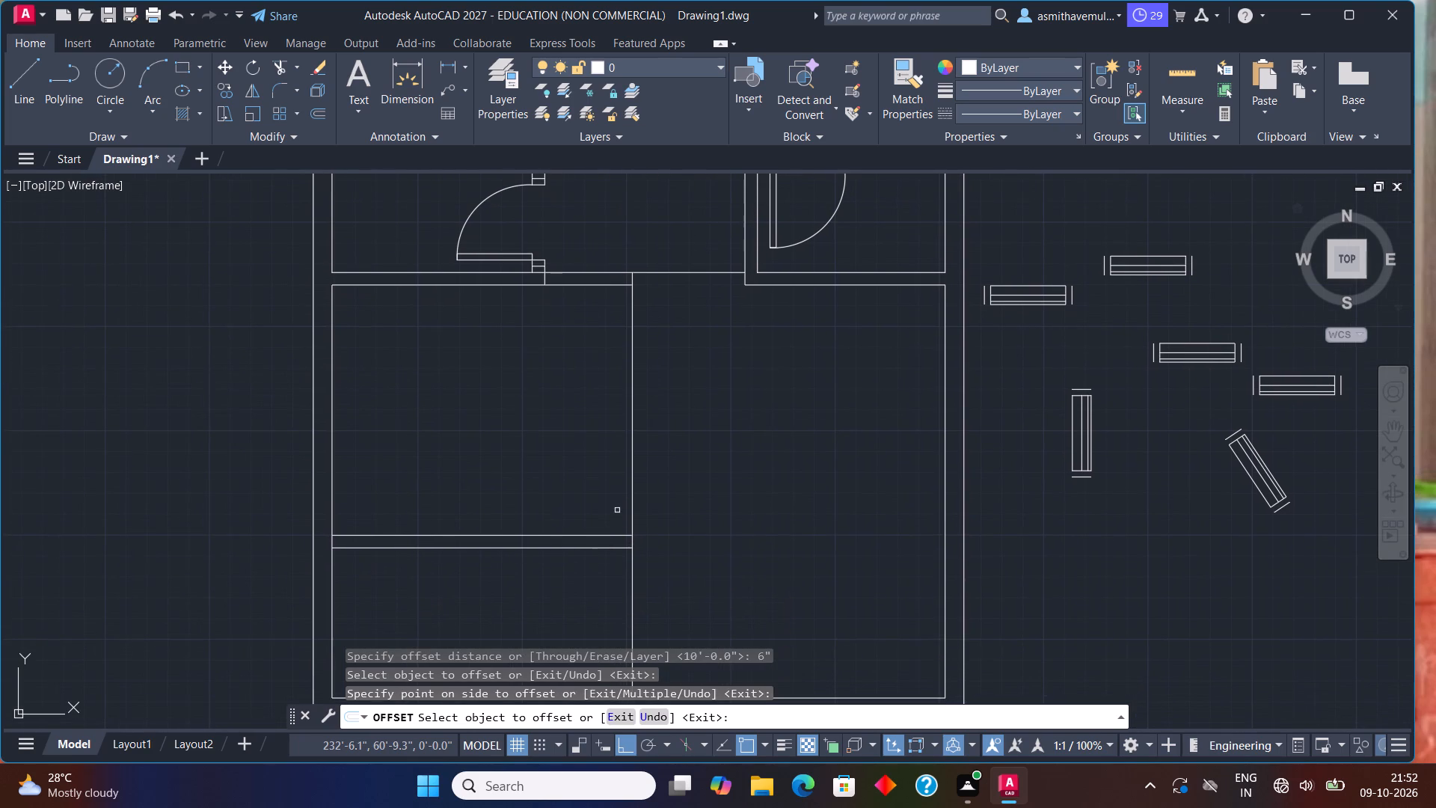
{"action": "left_click", "coordinate": [633, 481]}
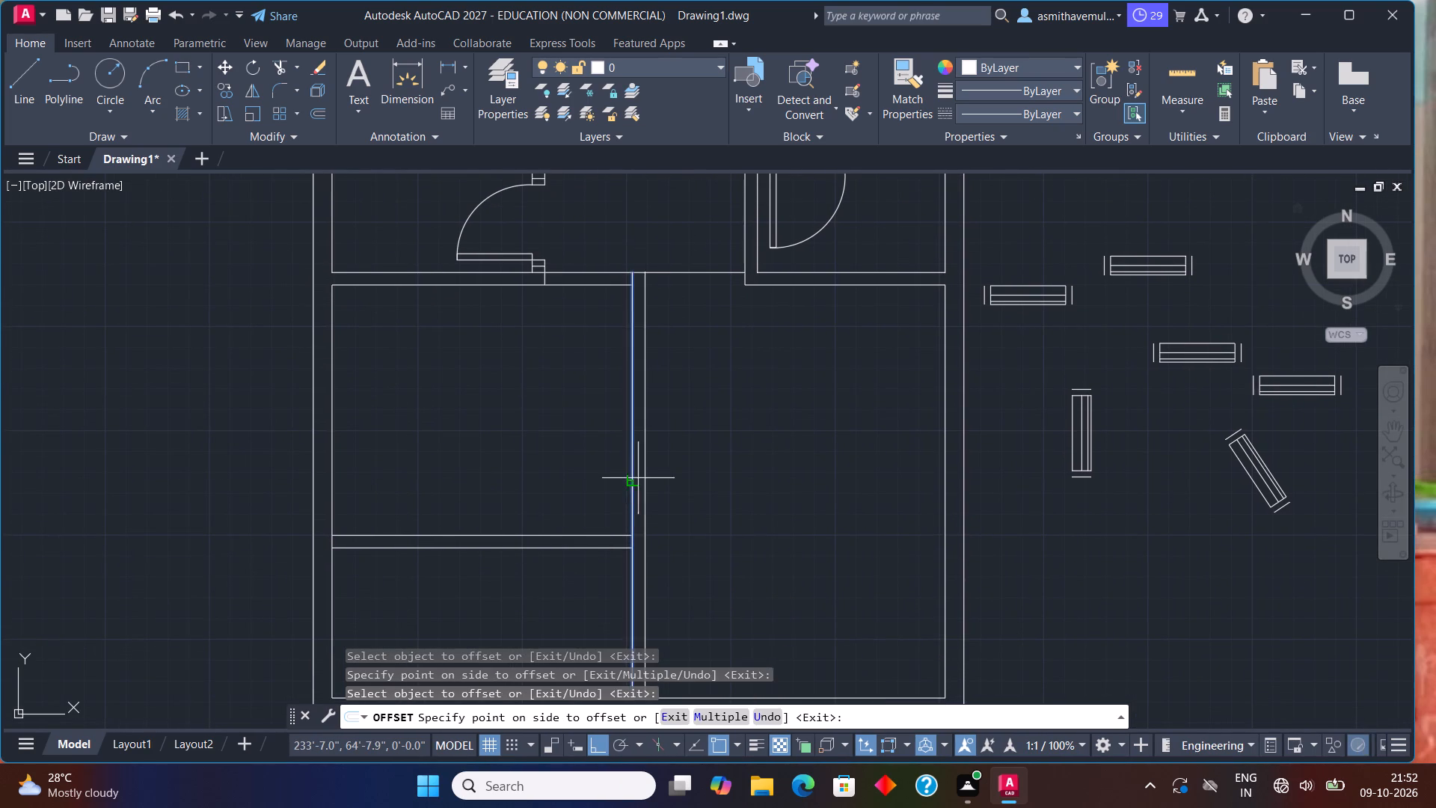
{"action": "left_click", "coordinate": [649, 474]}
{"action": "key", "text": "Escape"}
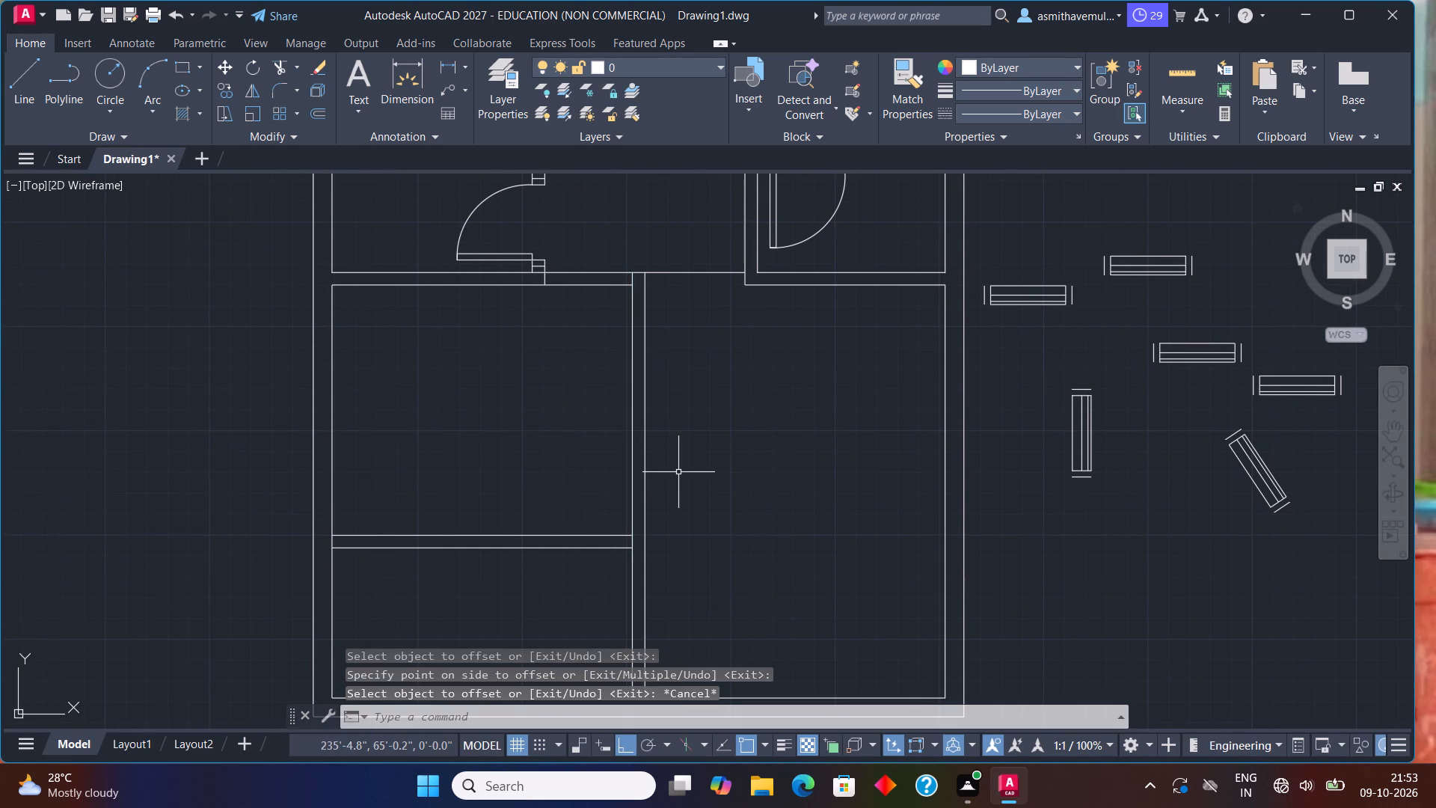
Extend the new room's southern wall lines and the north wall's lower line to the outer face of its east wall.
{"action": "type", "text": "EXTEND"}
{"action": "key", "text": "Return"}
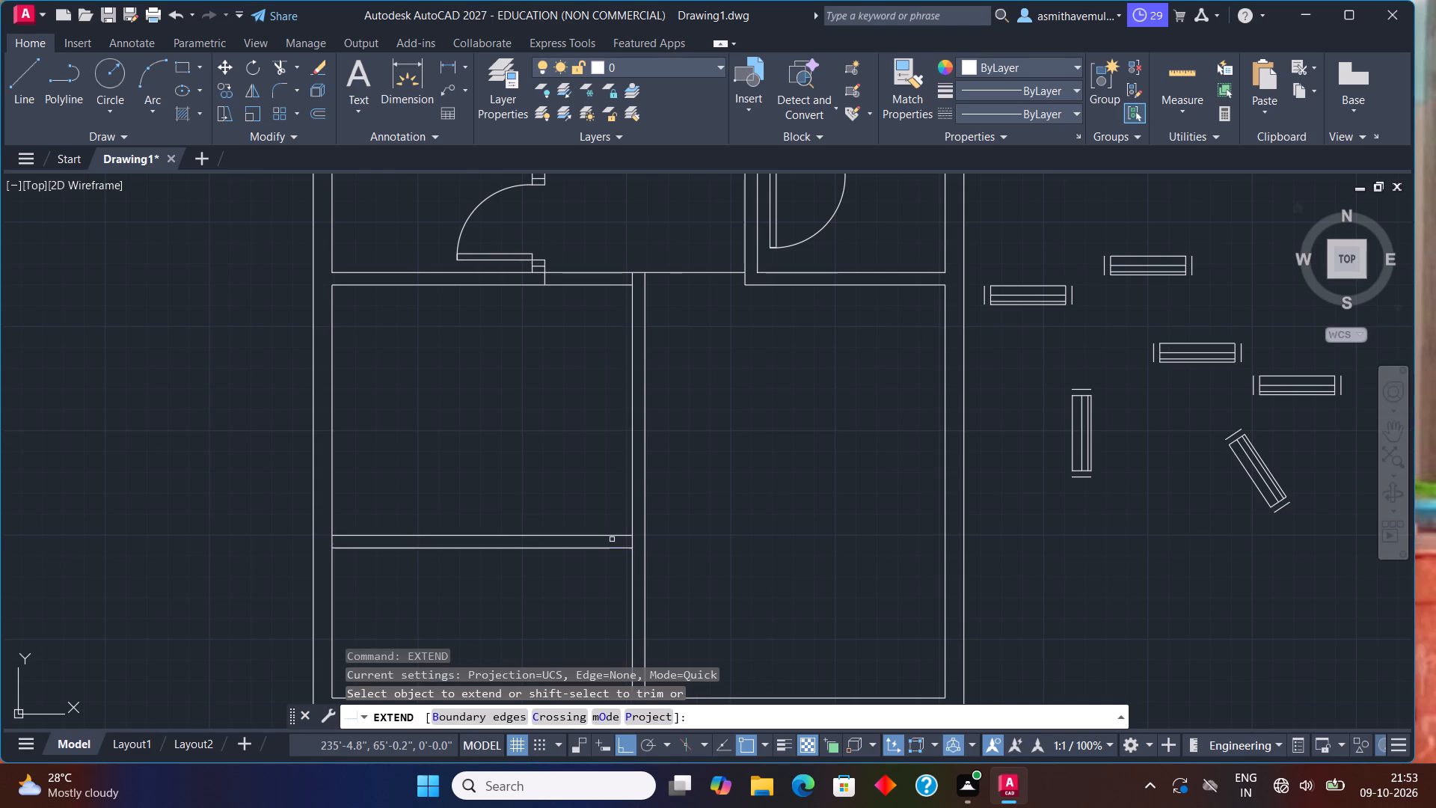
{"action": "left_click", "coordinate": [608, 546]}
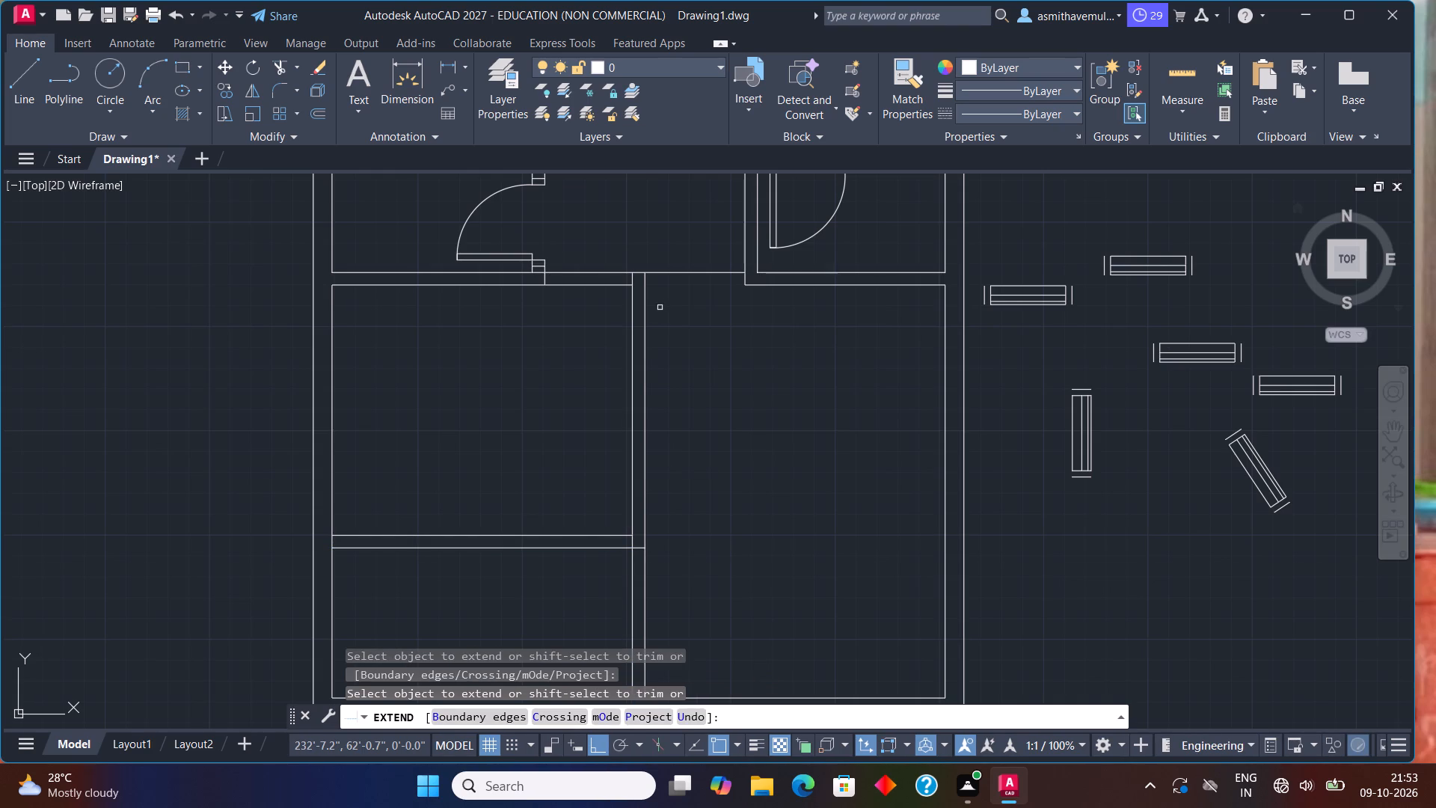
{"action": "left_click", "coordinate": [601, 284]}
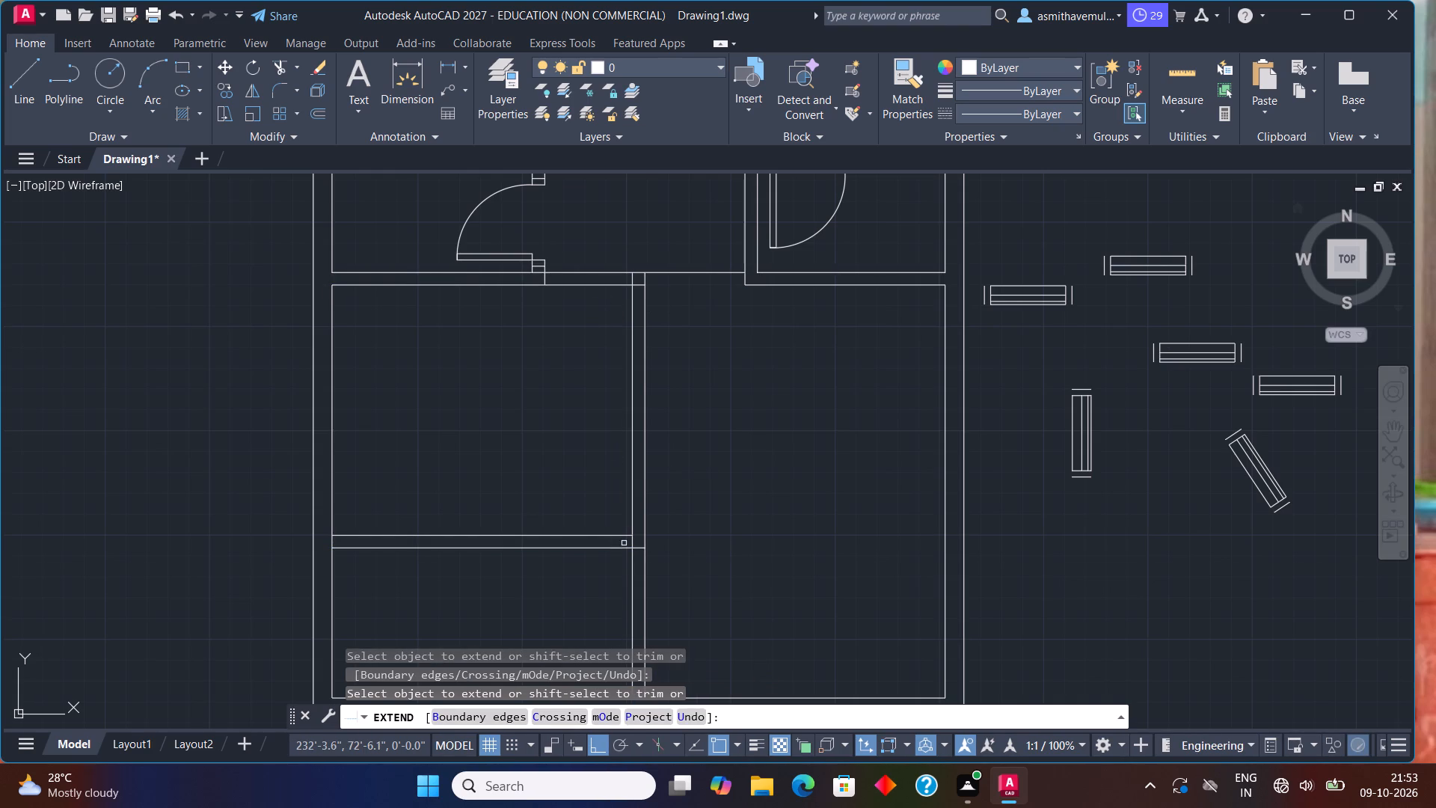
{"action": "left_click", "coordinate": [622, 536]}
{"action": "key", "text": "Escape"}
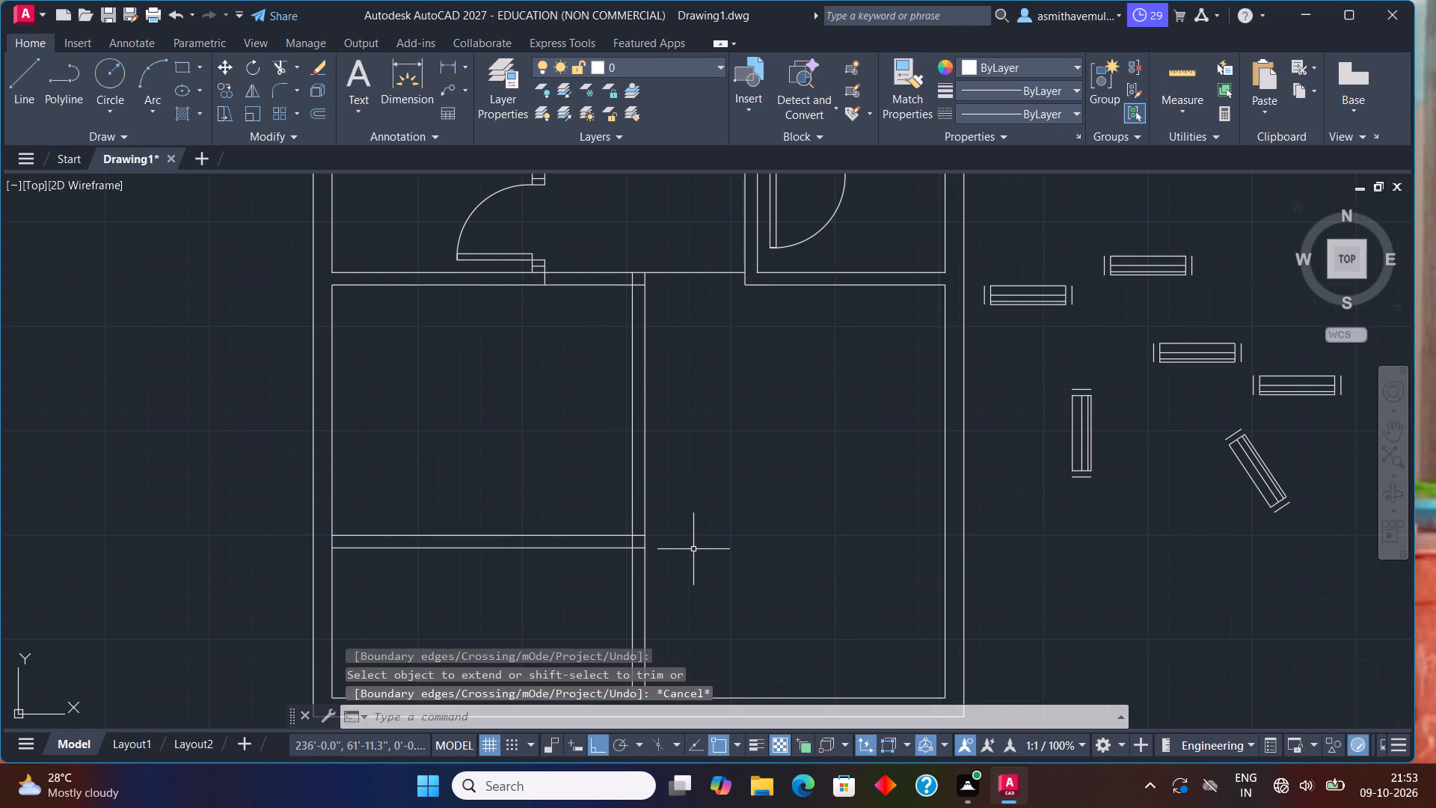
Trim the southwest room's east wall lines beyond its south wall and the north wall line running east past the room.
{"action": "type", "text": "TRIM"}
{"action": "key", "text": "Return"}
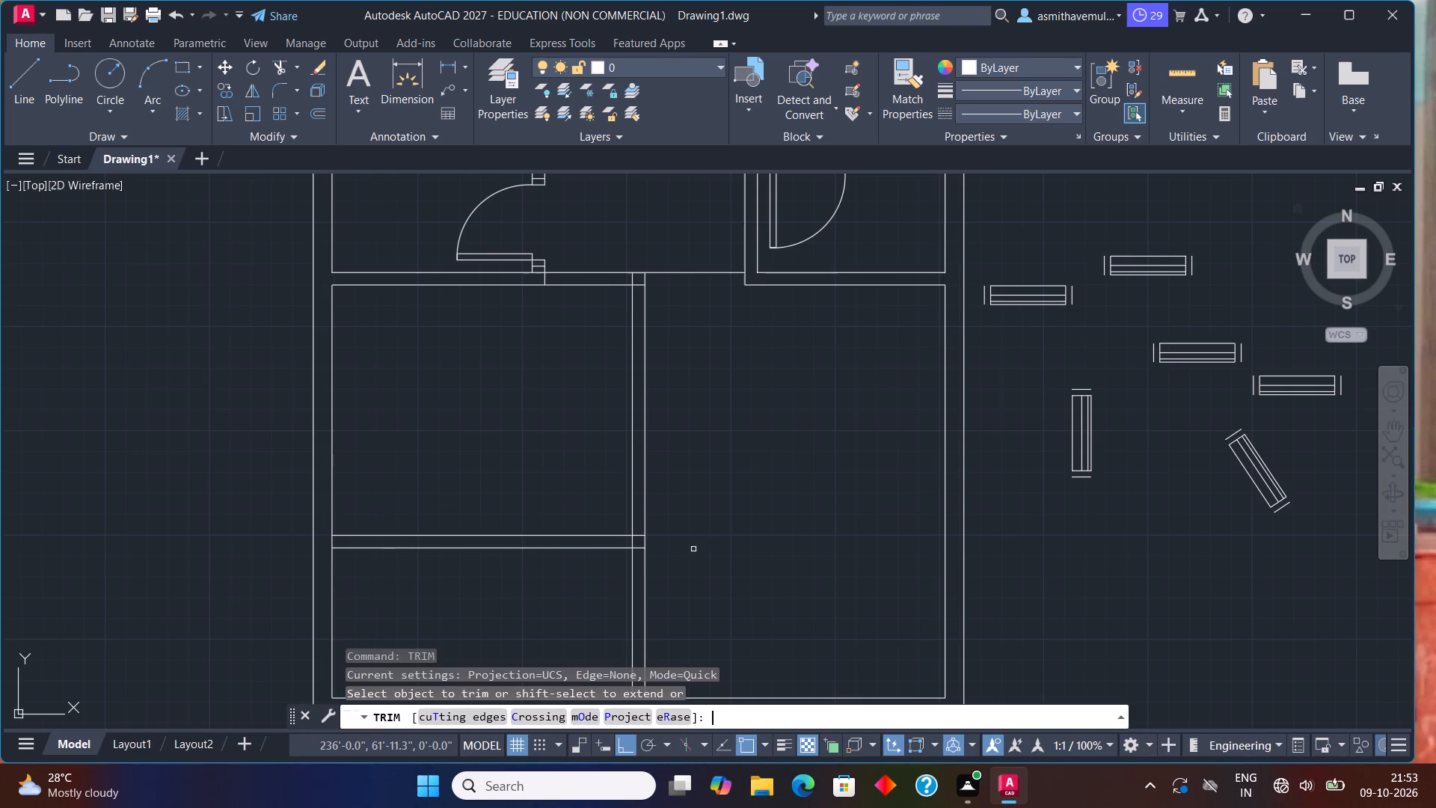
{"action": "left_click_drag", "start_coordinate": [693, 553], "coordinate": [606, 602]}
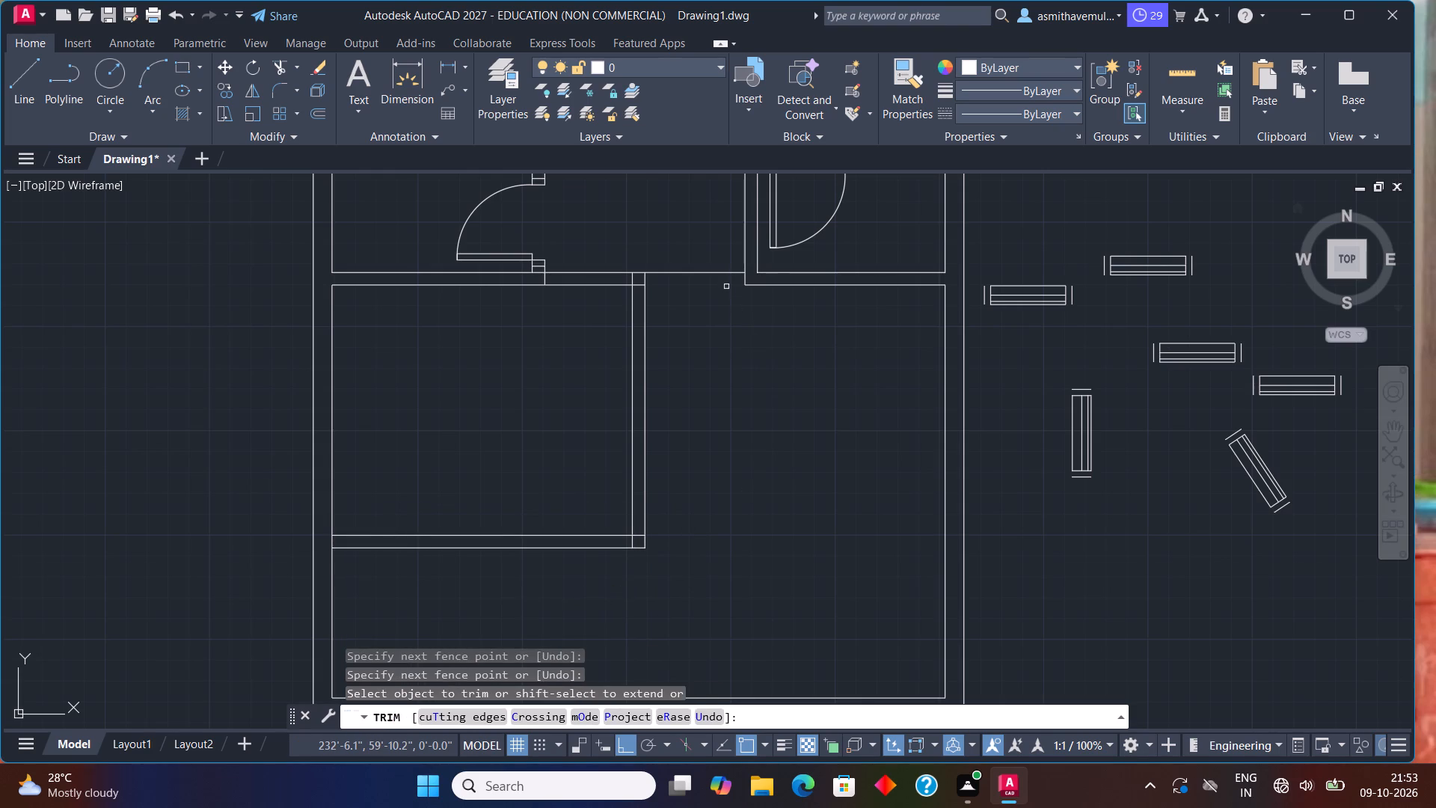
{"action": "left_click", "coordinate": [719, 272]}
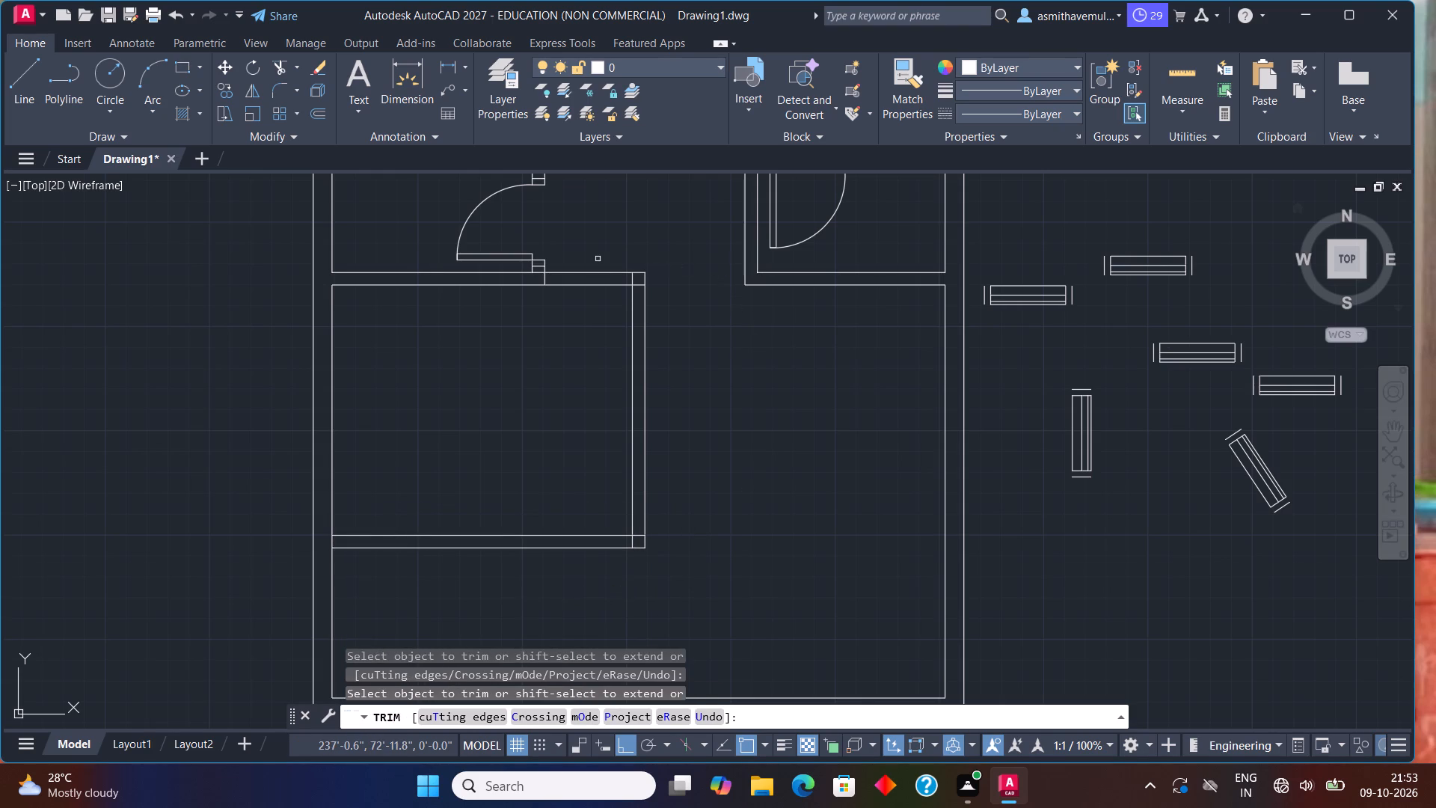
Trim the leftover wall lines below the small west room's door jamb and the overlapping lines at the southwest room's northeast corner.
{"action": "scroll", "coordinate": [595, 259], "scroll_direction": "up", "scroll_amount": 2}
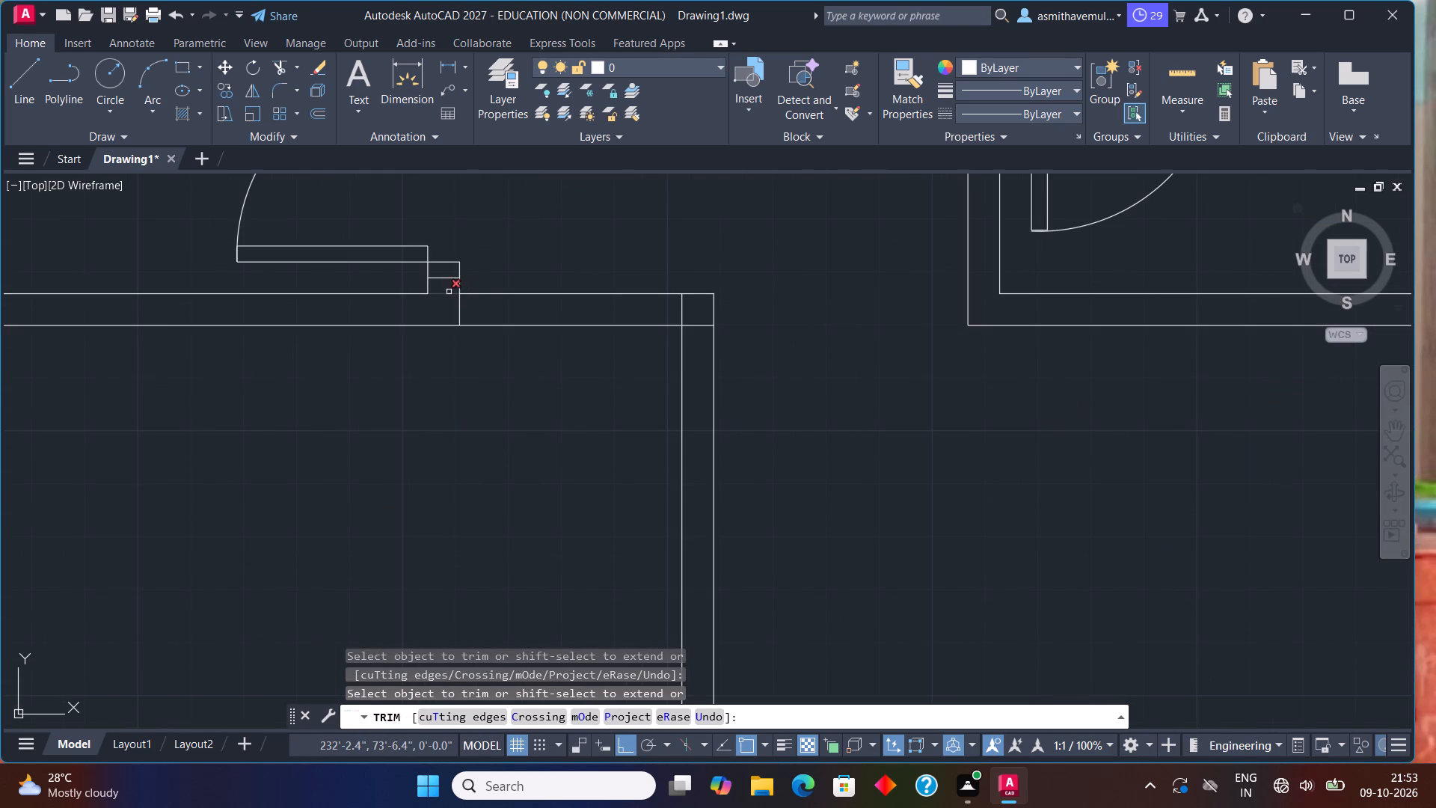
{"action": "left_click", "coordinate": [449, 292]}
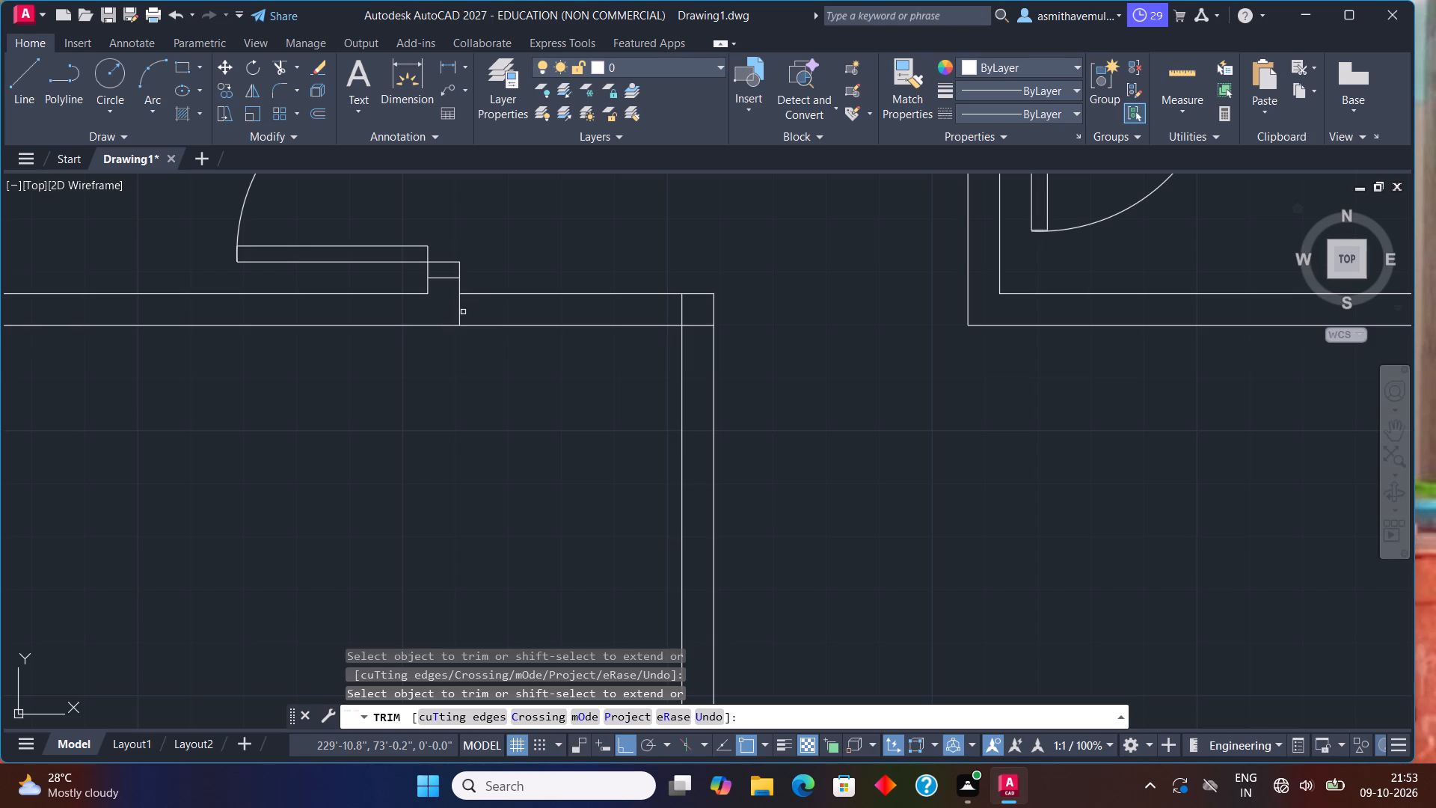
{"action": "left_click", "coordinate": [461, 312]}
{"action": "left_click_drag", "start_coordinate": [677, 310], "coordinate": [678, 310]}
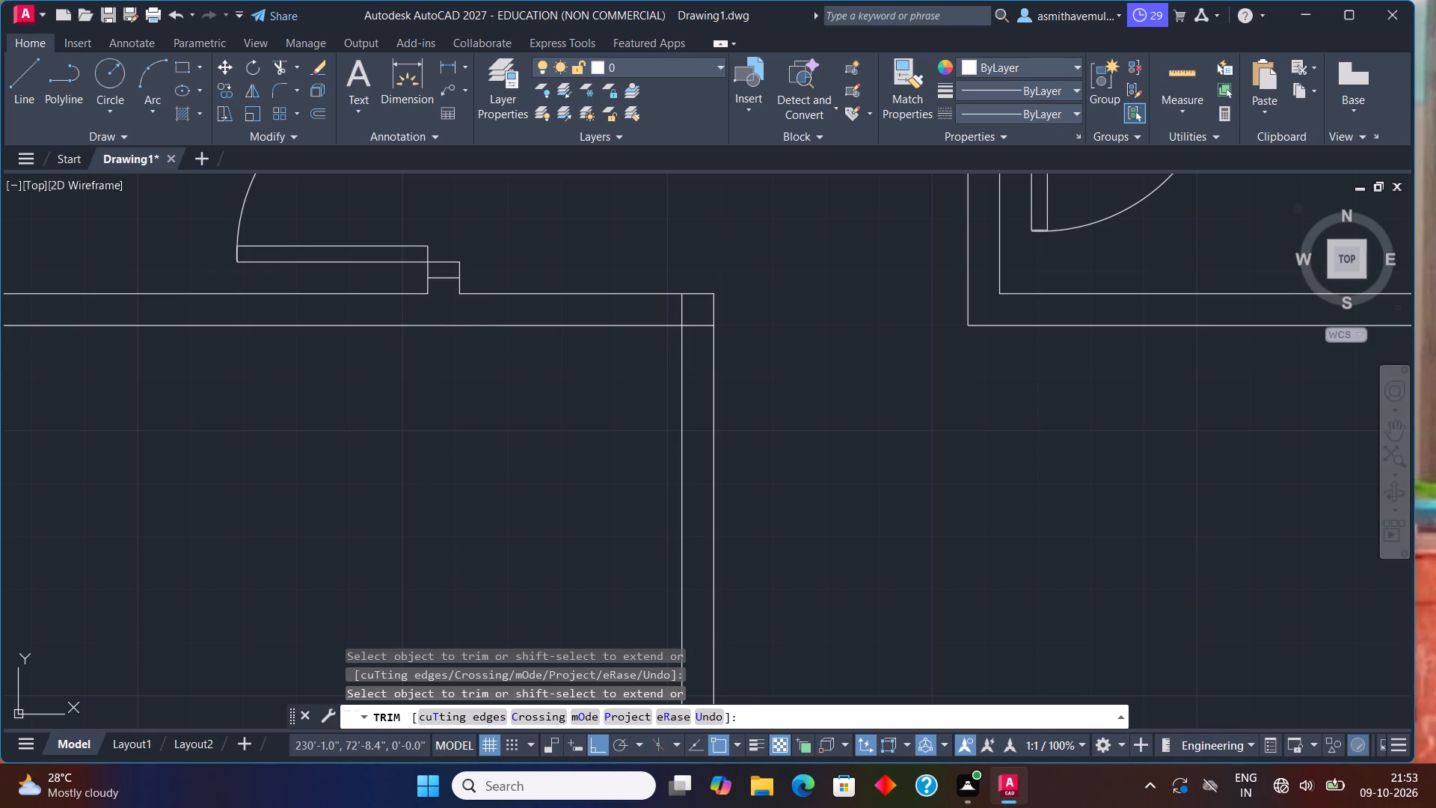
{"action": "left_click_drag", "start_coordinate": [678, 310], "coordinate": [691, 332]}
{"action": "scroll", "coordinate": [580, 369], "scroll_direction": "down", "scroll_amount": 2}
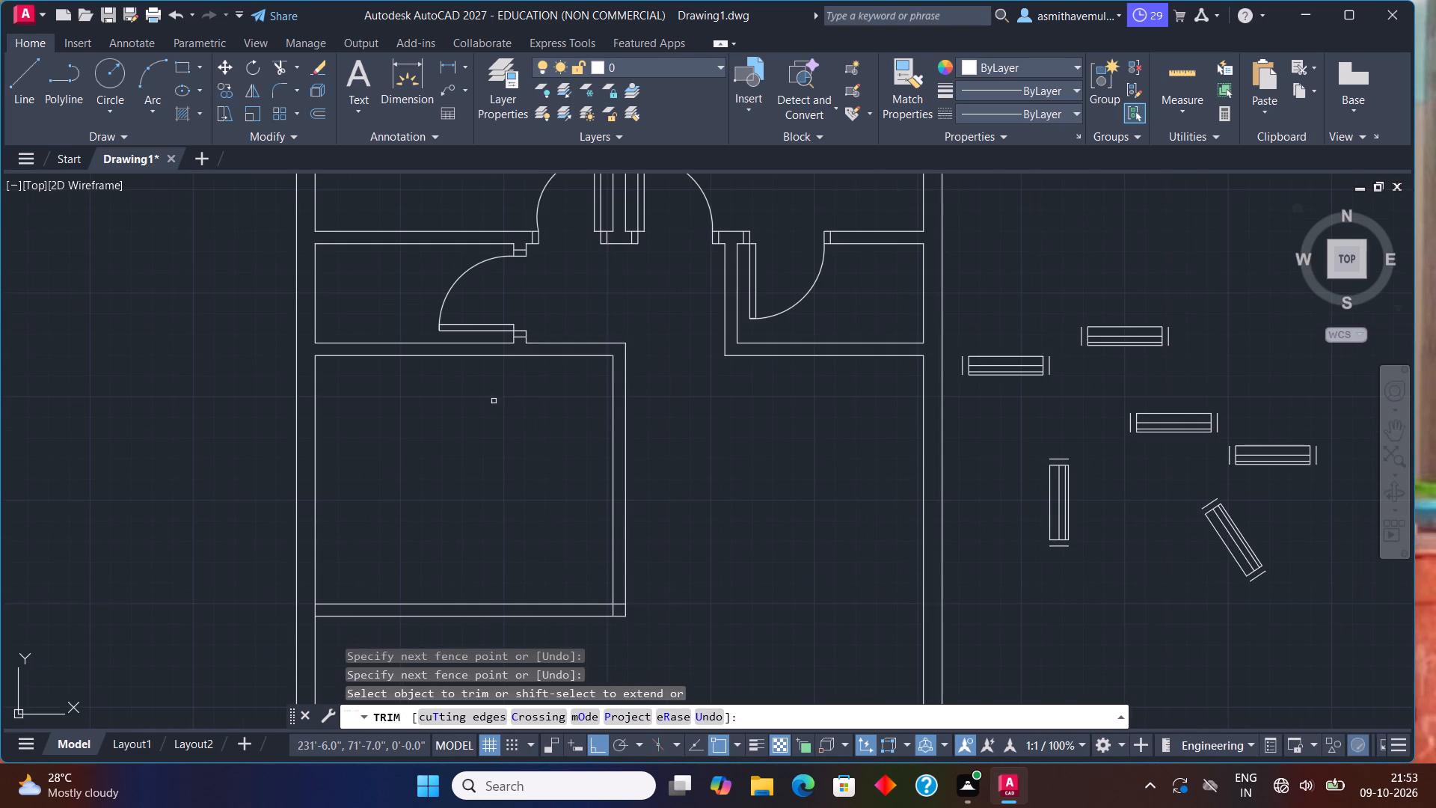
Trim the overlaps at the southwest room's southeast corner and open the outer west wall's inner line where the south partition joins.
{"action": "middle_click_drag", "start_coordinate": [541, 449], "coordinate": [583, 306]}
{"action": "scroll", "coordinate": [626, 454], "scroll_direction": "up", "scroll_amount": 2}
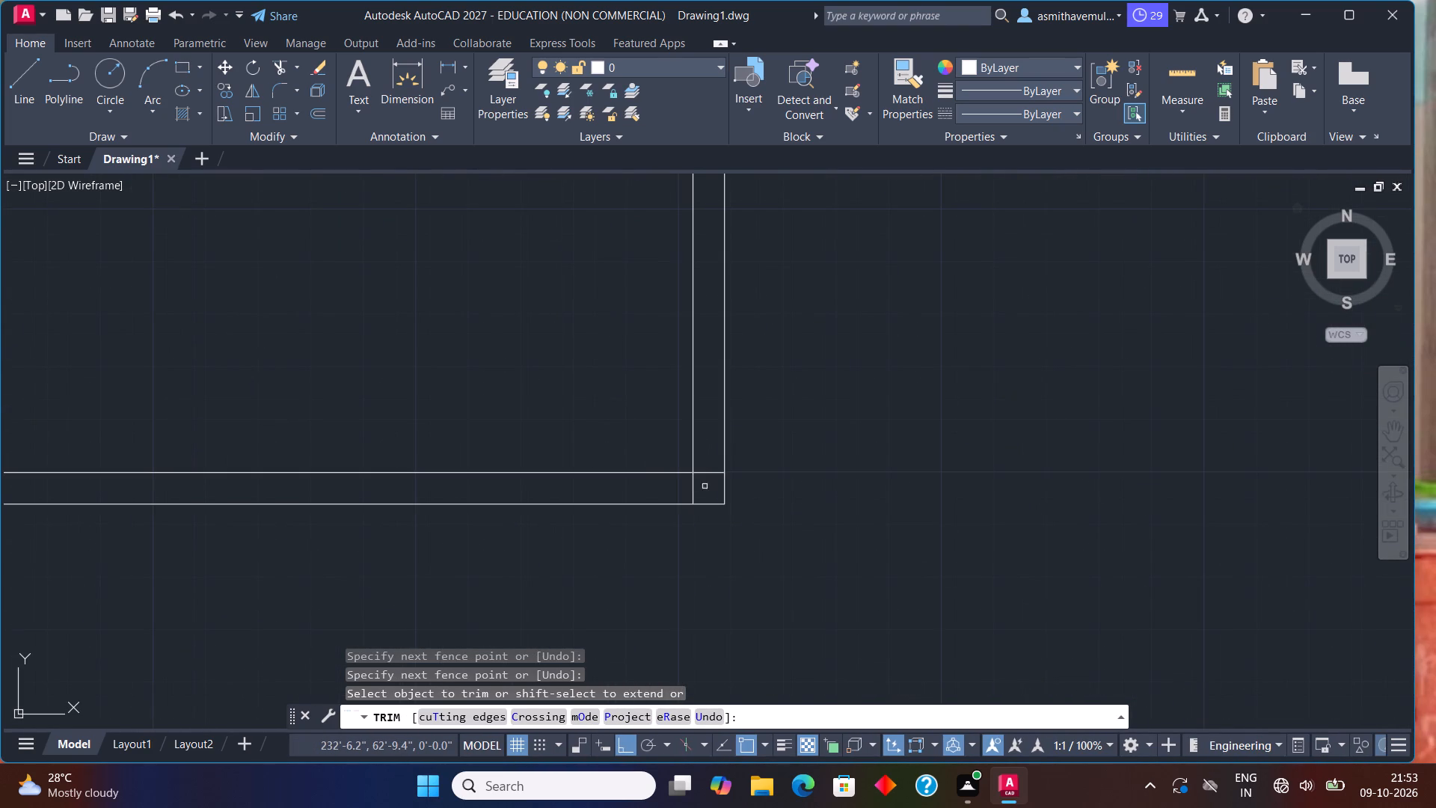
{"action": "left_click_drag", "start_coordinate": [711, 457], "coordinate": [687, 489]}
{"action": "scroll", "coordinate": [608, 509], "scroll_direction": "down", "scroll_amount": 2}
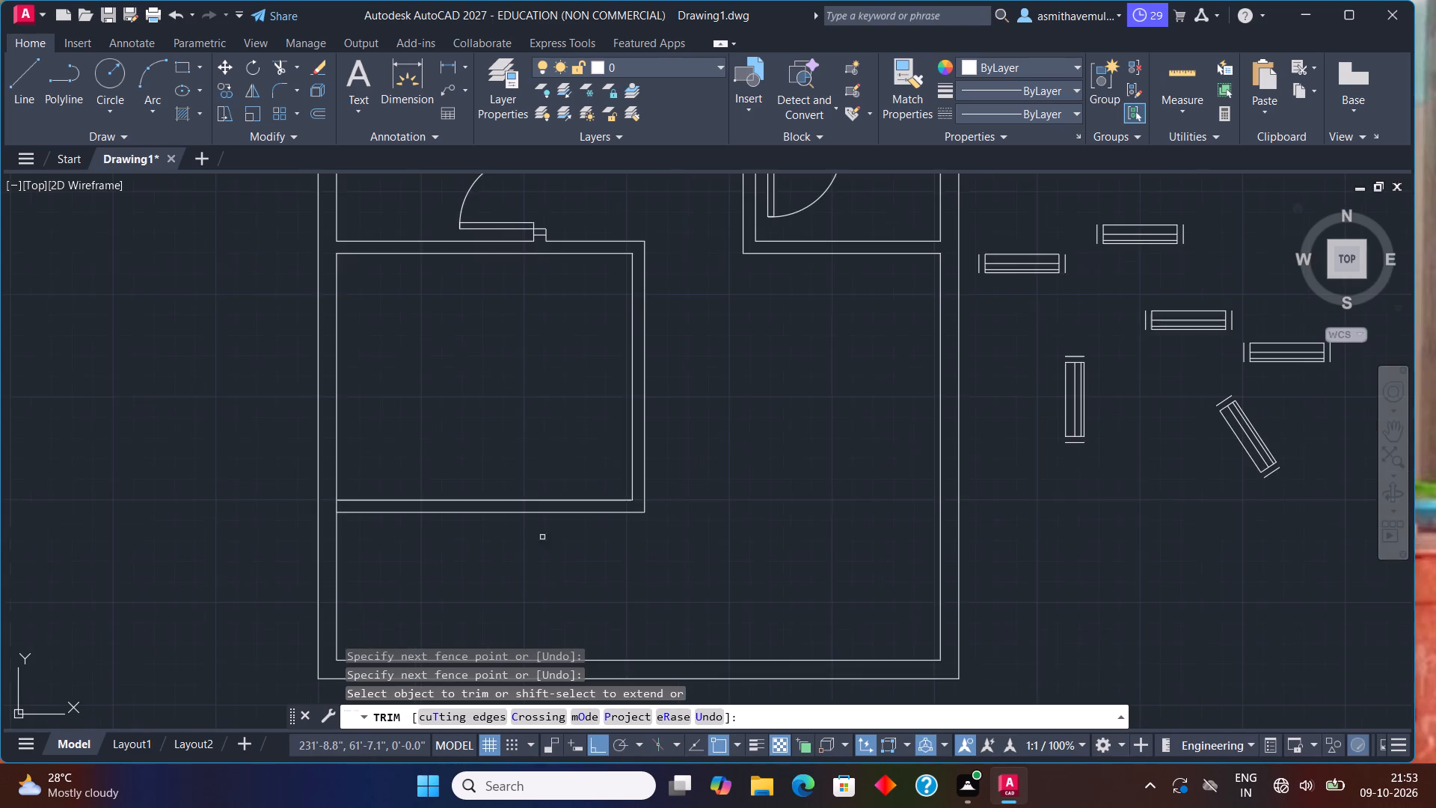
{"action": "middle_click_drag", "start_coordinate": [488, 552], "coordinate": [695, 468]}
{"action": "scroll", "coordinate": [587, 423], "scroll_direction": "up", "scroll_amount": 1}
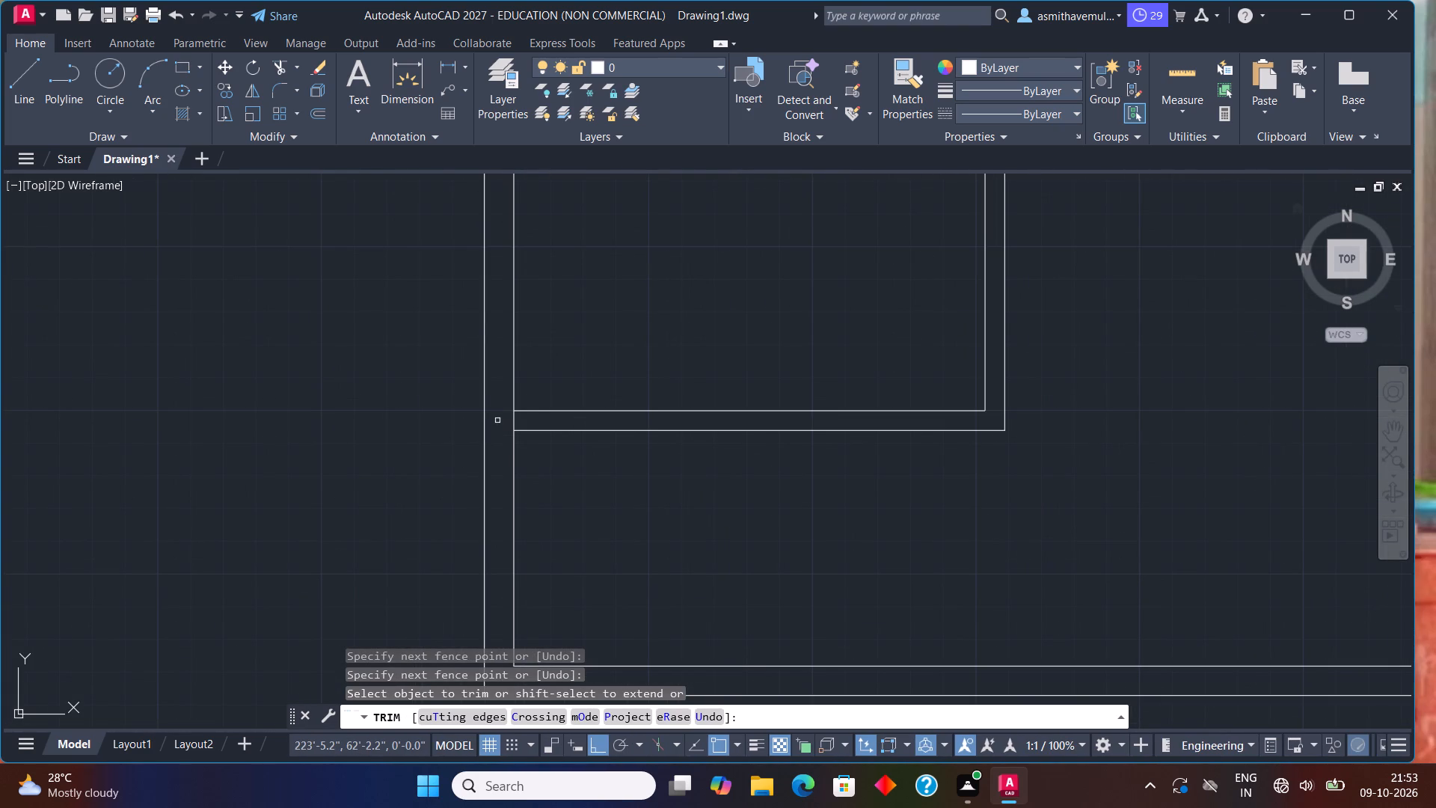
{"action": "left_click_drag", "start_coordinate": [502, 418], "coordinate": [524, 419]}
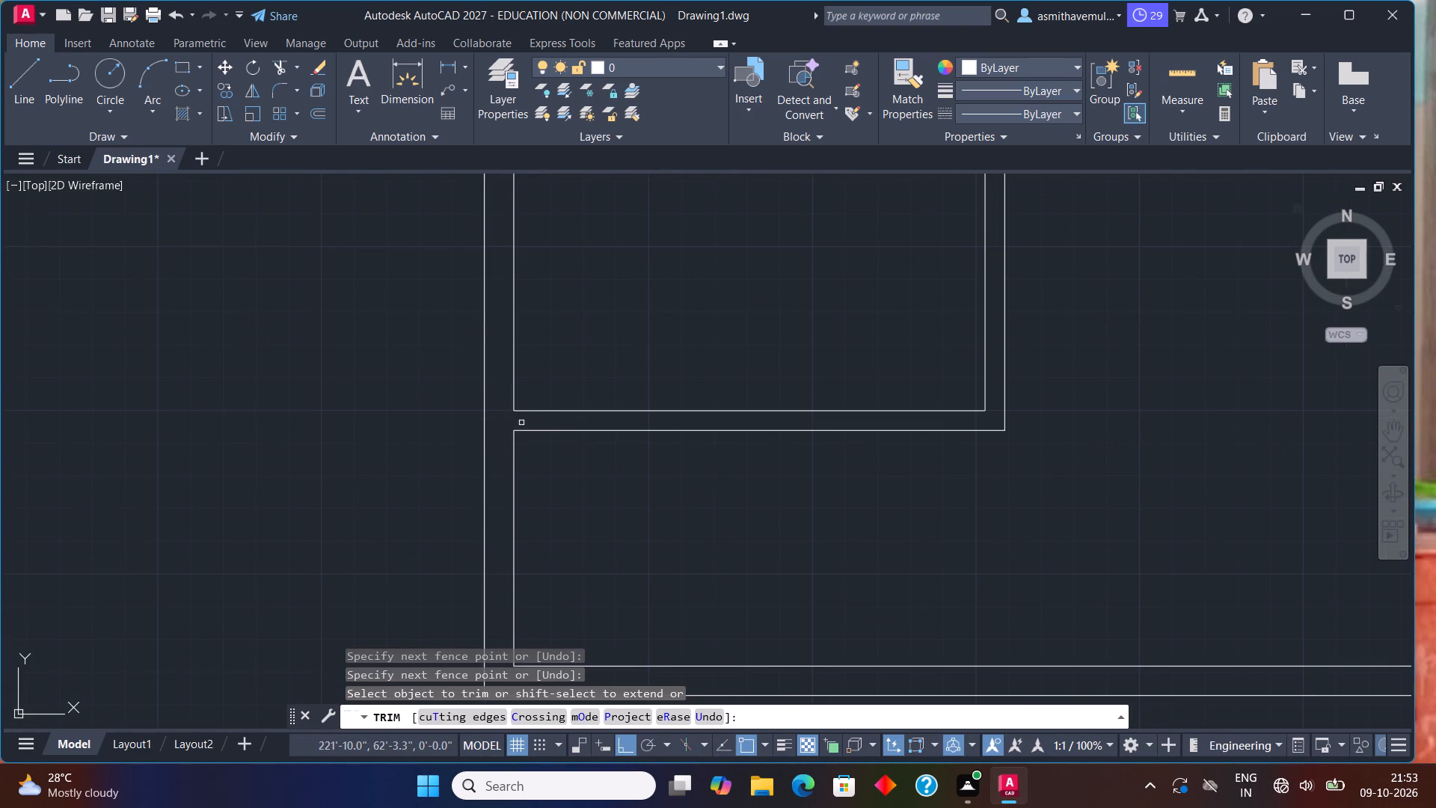
{"action": "scroll", "coordinate": [717, 420], "scroll_direction": "down", "scroll_amount": 2}
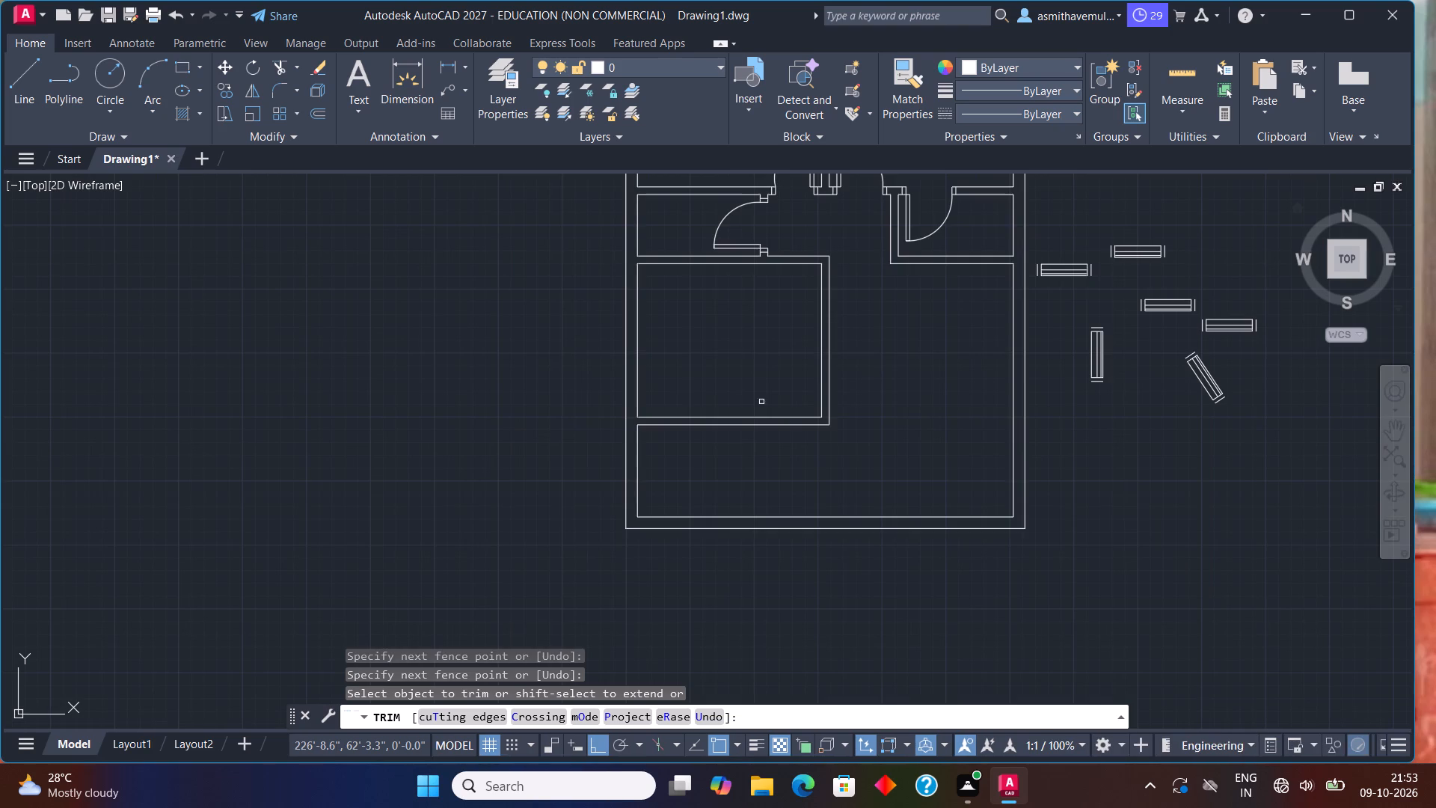
Examine the trimmed wall layout and the door junctions around the central passage.
{"action": "scroll", "coordinate": [849, 368], "scroll_direction": "down", "scroll_amount": 2}
{"action": "middle_click_drag", "start_coordinate": [850, 364], "coordinate": [645, 435]}
{"action": "scroll", "coordinate": [648, 437], "scroll_direction": "up", "scroll_amount": 2}
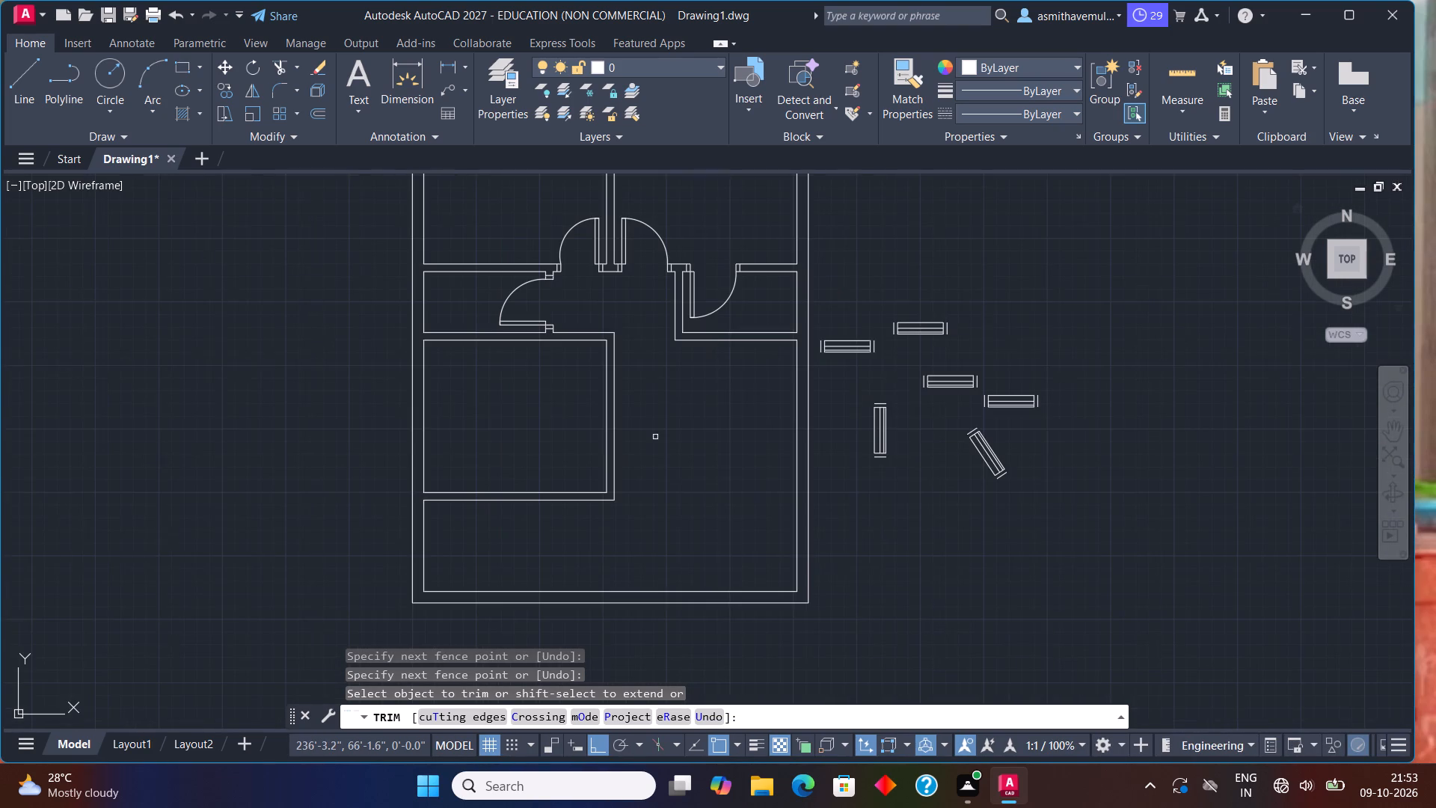
{"action": "middle_click_drag", "start_coordinate": [705, 393], "coordinate": [672, 487]}
{"action": "scroll", "coordinate": [672, 487], "scroll_direction": "up", "scroll_amount": 1}
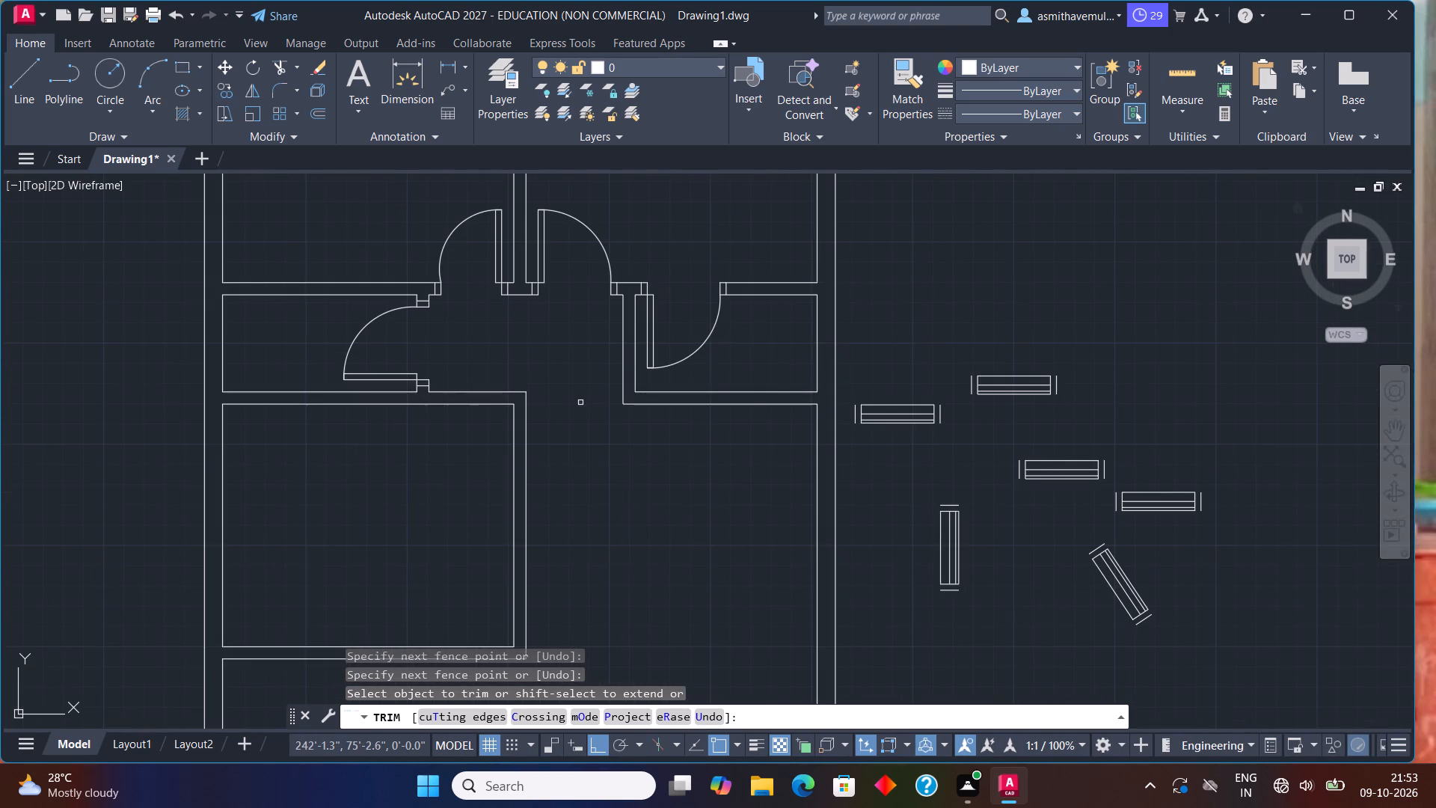
{"action": "scroll", "coordinate": [573, 401], "scroll_direction": "down", "scroll_amount": 1}
{"action": "scroll", "coordinate": [577, 395], "scroll_direction": "up", "scroll_amount": 1}
{"action": "middle_click_drag", "start_coordinate": [580, 395], "coordinate": [585, 403]}
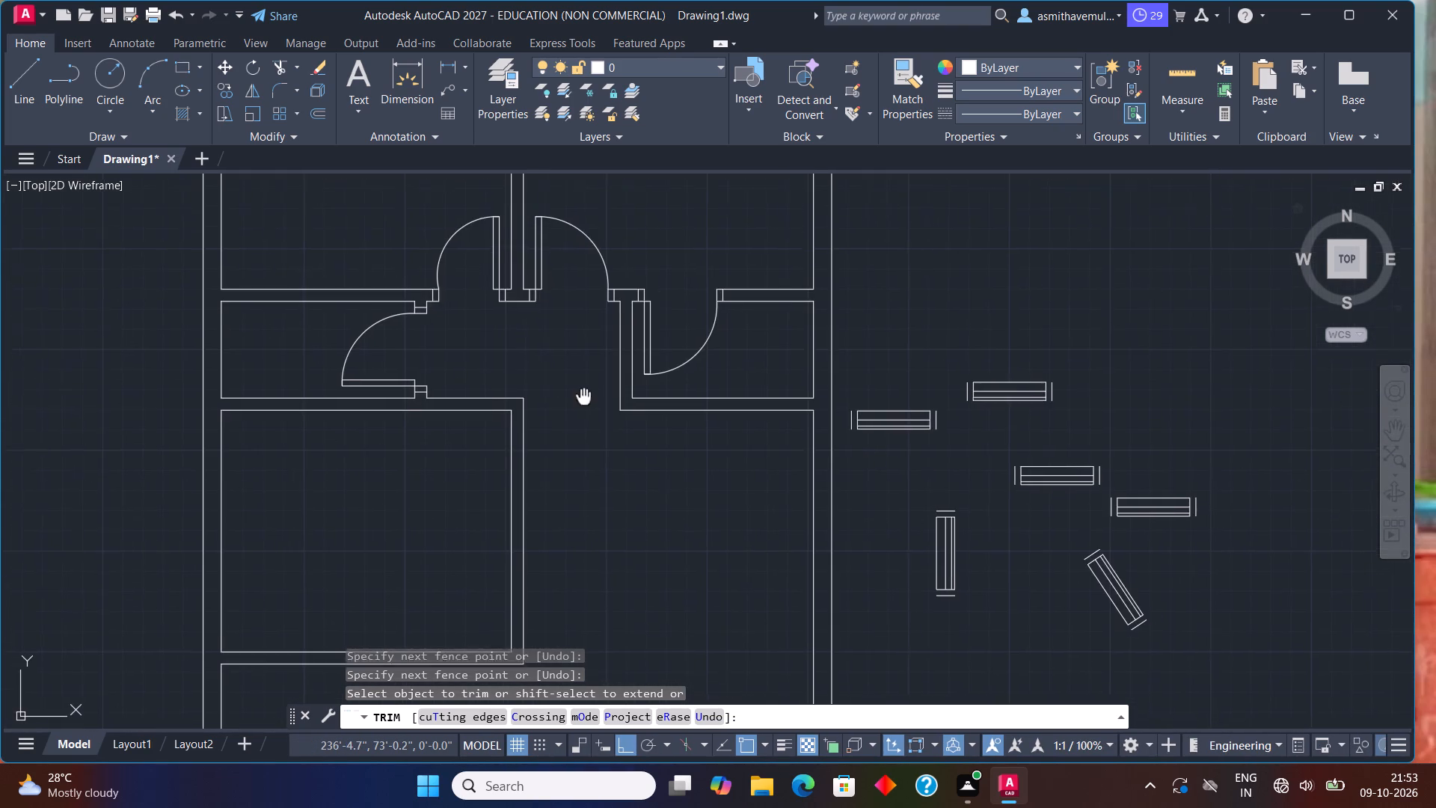
{"action": "middle_click_drag", "start_coordinate": [585, 403], "coordinate": [613, 544]}
{"action": "scroll", "coordinate": [613, 538], "scroll_direction": "down", "scroll_amount": 1}
{"action": "middle_click_drag", "start_coordinate": [581, 512], "coordinate": [566, 405]}
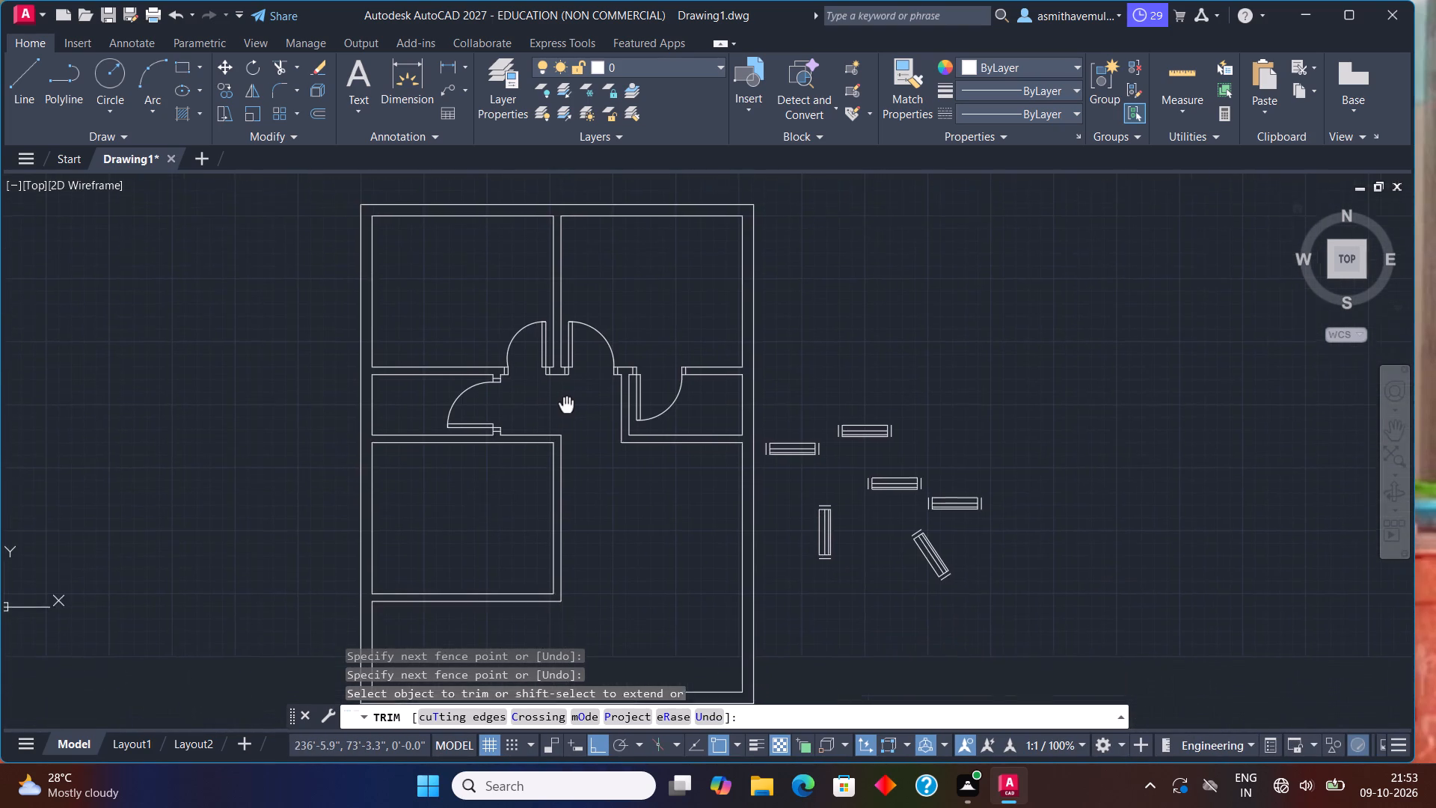
{"action": "middle_click_drag", "start_coordinate": [566, 405], "coordinate": [566, 396]}
{"action": "middle_click_drag", "start_coordinate": [675, 575], "coordinate": [666, 509]}
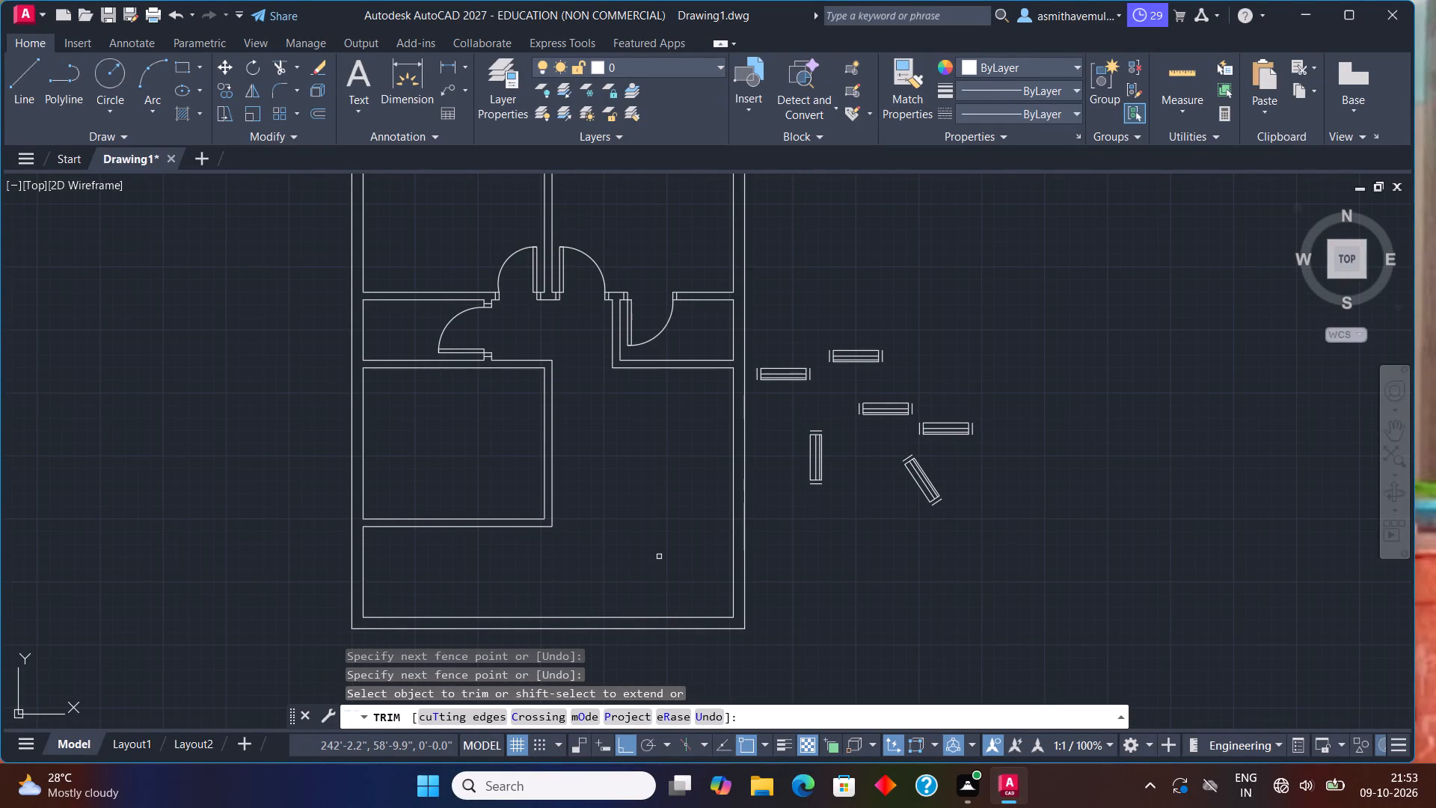
{"action": "scroll", "coordinate": [648, 520], "scroll_direction": "up", "scroll_amount": 1}
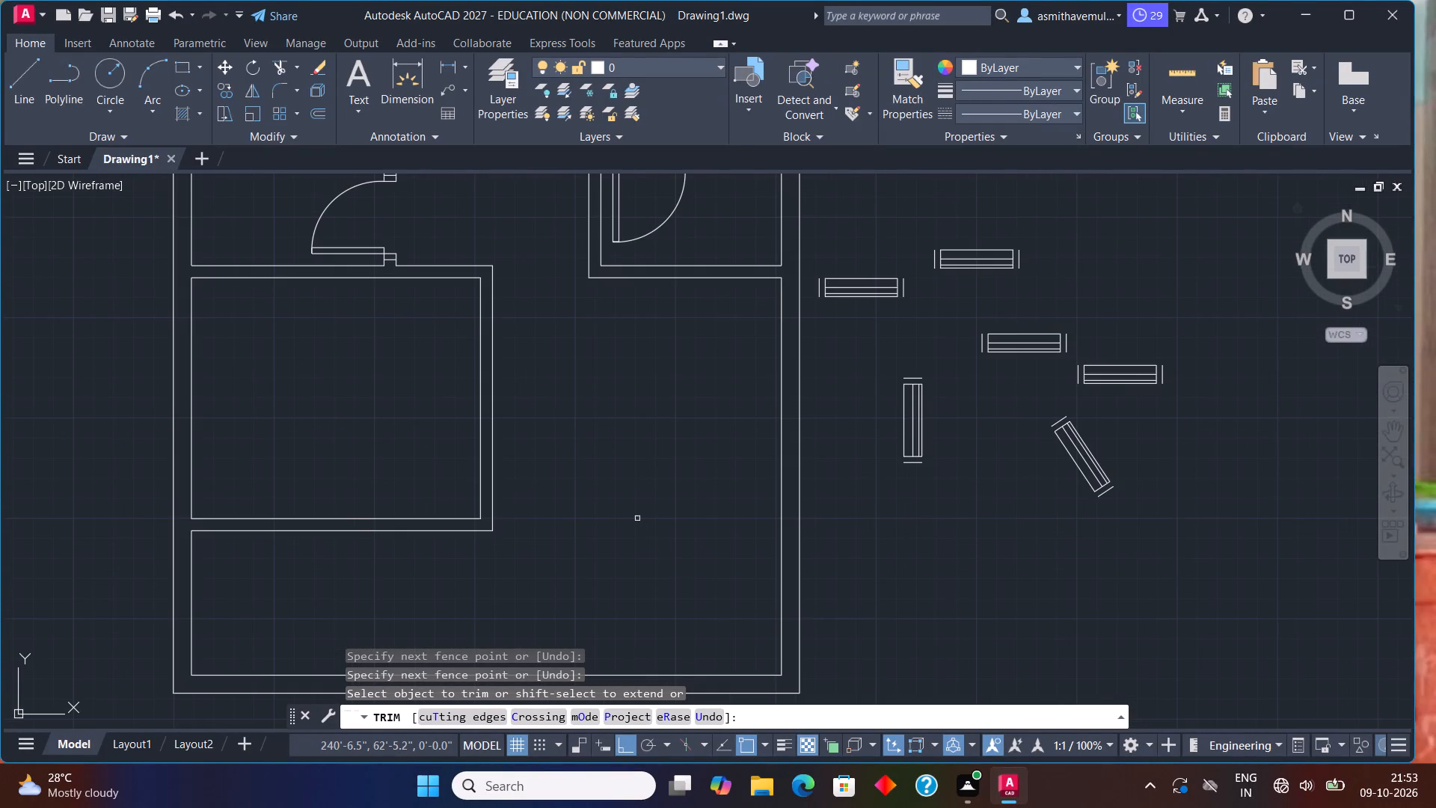
{"action": "scroll", "coordinate": [636, 515], "scroll_direction": "down", "scroll_amount": 3}
{"action": "middle_click_drag", "start_coordinate": [625, 488], "coordinate": [642, 513]}
{"action": "scroll", "coordinate": [635, 499], "scroll_direction": "up", "scroll_amount": 2}
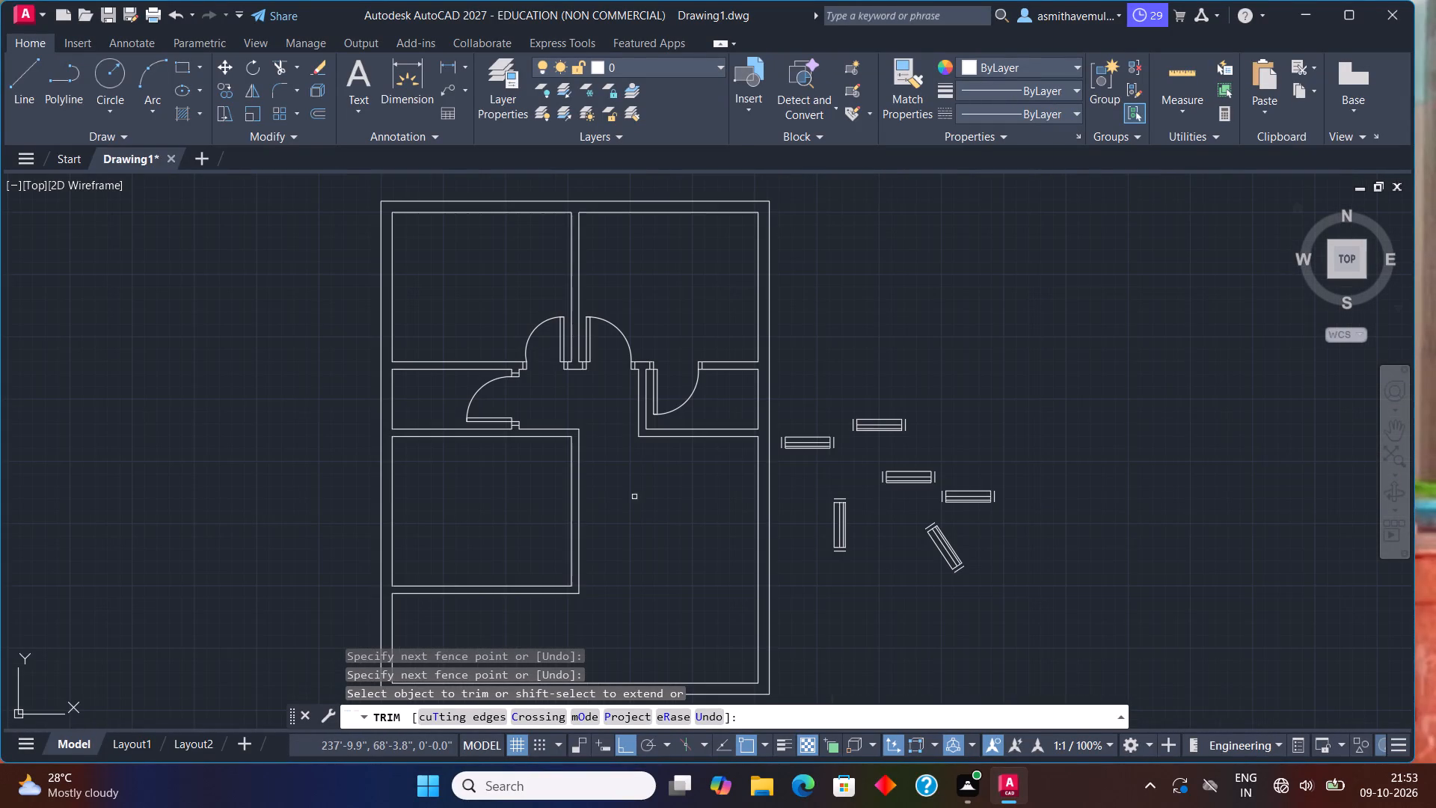
{"action": "scroll", "coordinate": [577, 399], "scroll_direction": "up", "scroll_amount": 1}
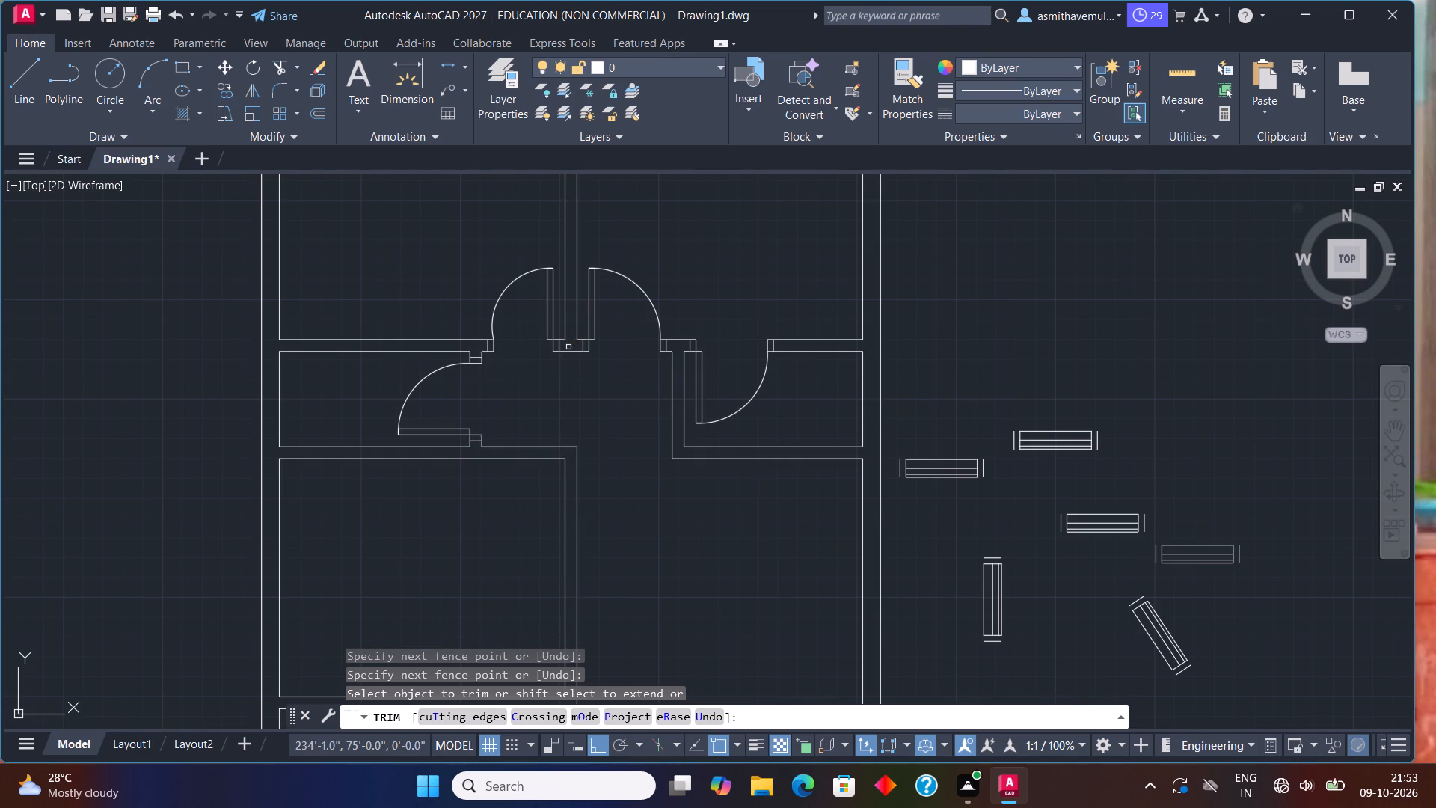
{"action": "scroll", "coordinate": [568, 346], "scroll_direction": "up", "scroll_amount": 5}
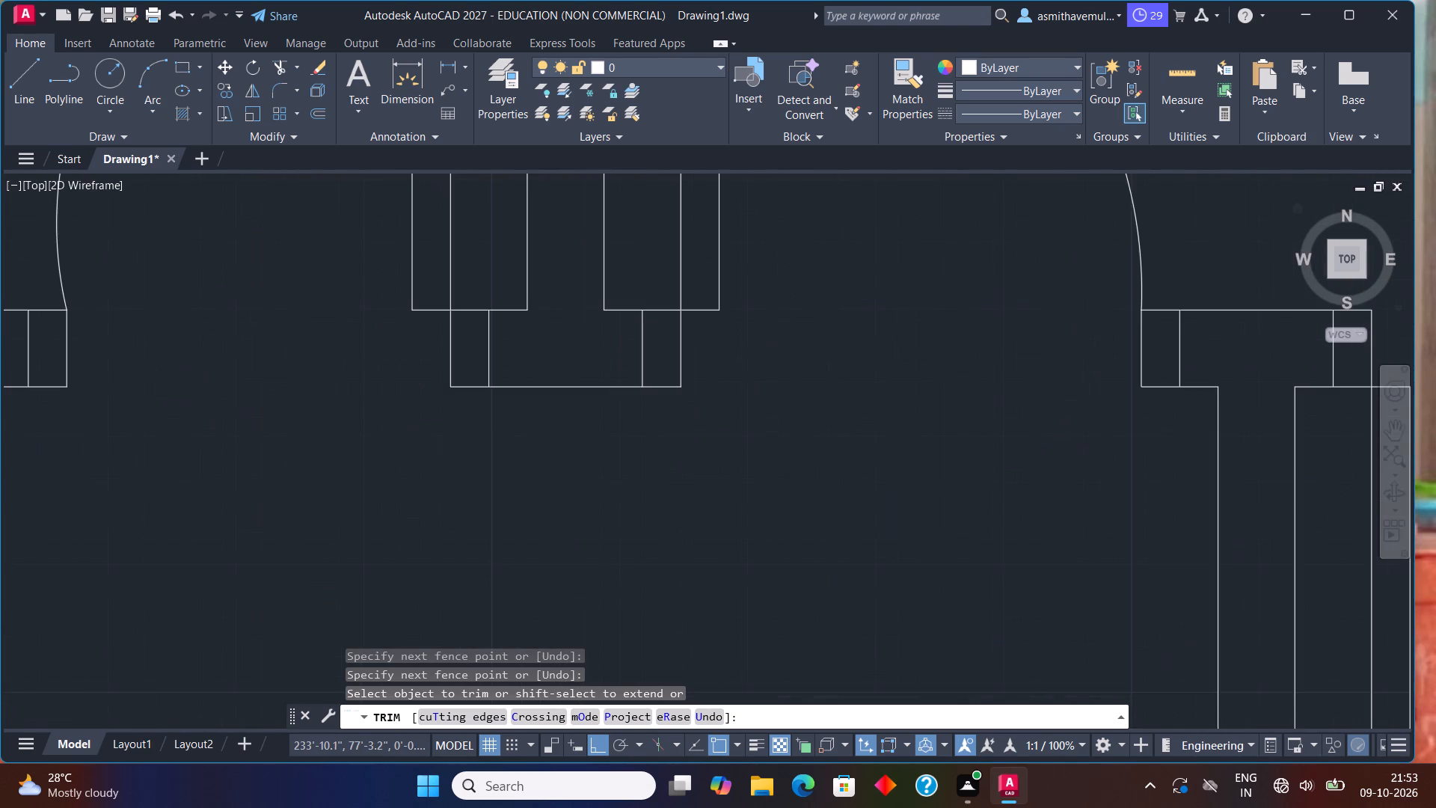
{"action": "scroll", "coordinate": [568, 344], "scroll_direction": "up", "scroll_amount": 1}
{"action": "scroll", "coordinate": [568, 344], "scroll_direction": "down", "scroll_amount": 9}
{"action": "scroll", "coordinate": [568, 344], "scroll_direction": "up", "scroll_amount": 5}
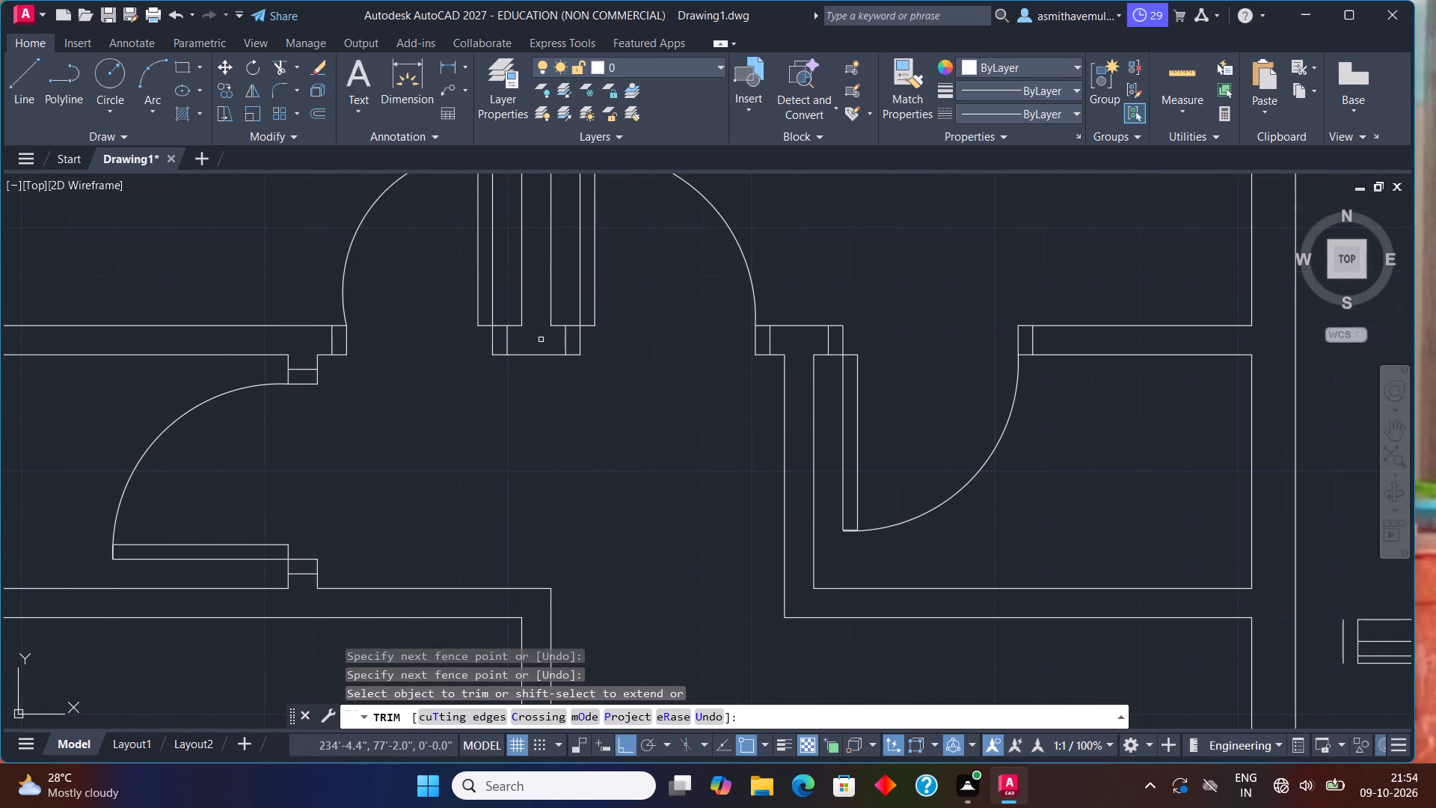
{"action": "key", "text": "Escape"}
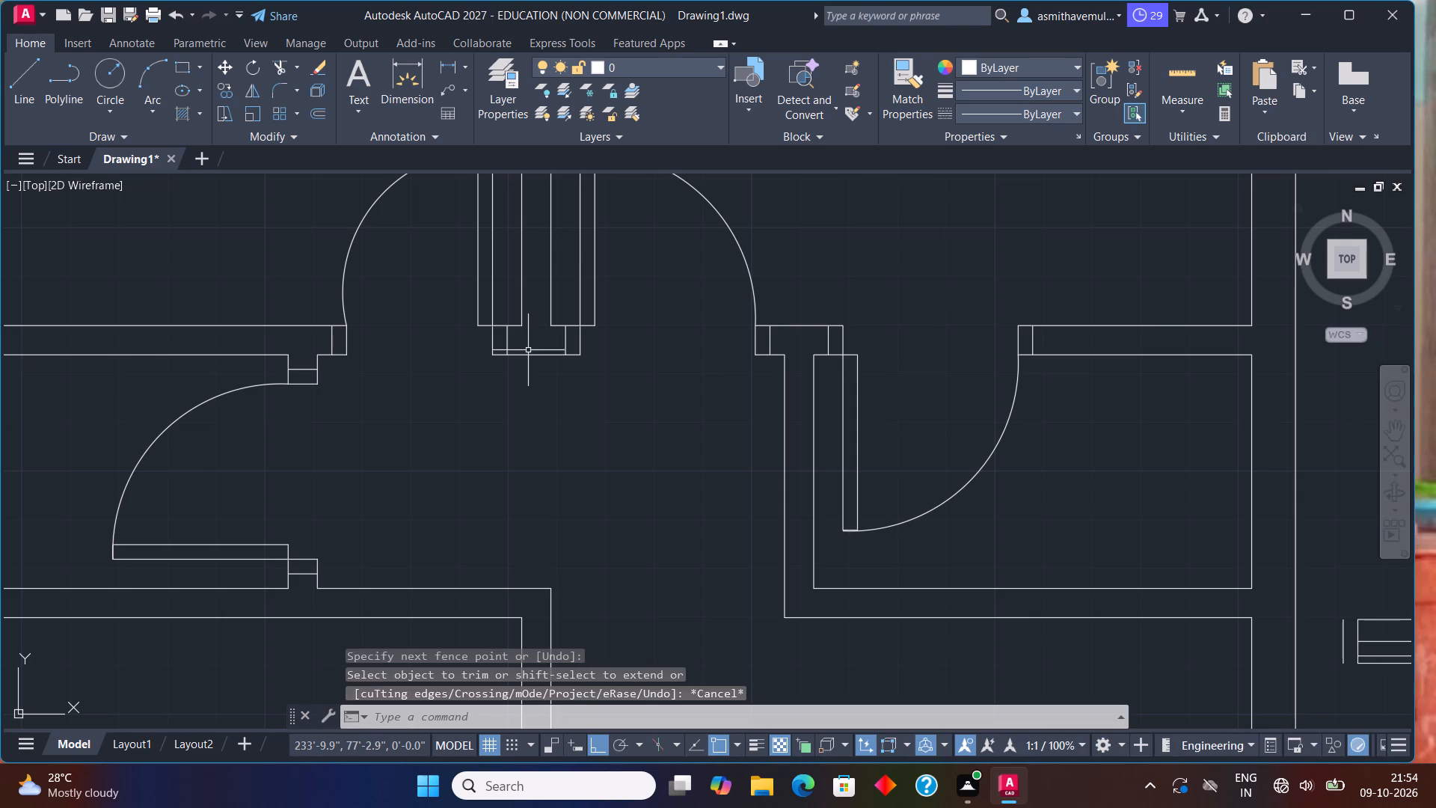
{"action": "scroll", "coordinate": [524, 355], "scroll_direction": "down", "scroll_amount": 4}
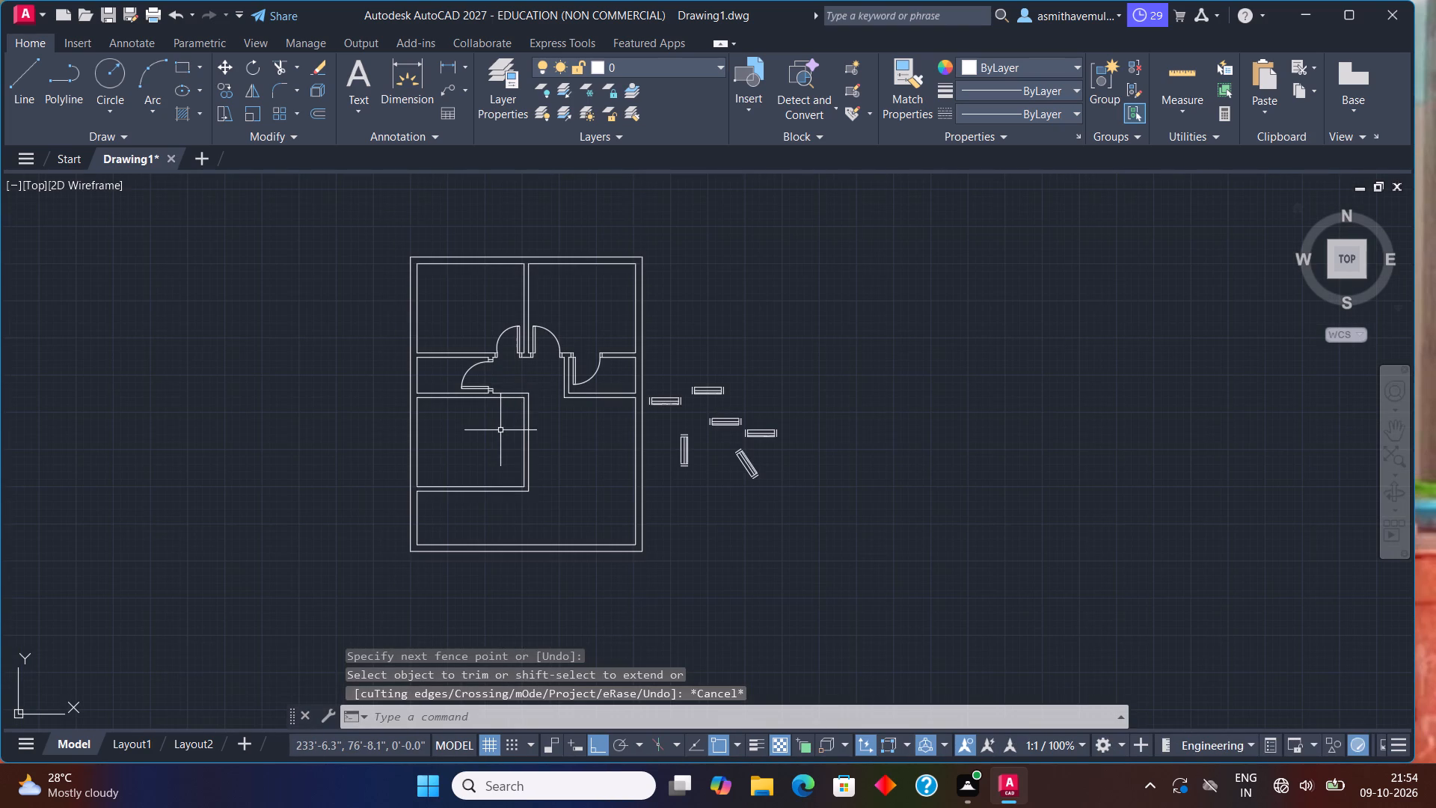
{"action": "middle_click_drag", "start_coordinate": [505, 423], "coordinate": [516, 404]}
{"action": "scroll", "coordinate": [518, 399], "scroll_direction": "up", "scroll_amount": 2}
{"action": "scroll", "coordinate": [590, 313], "scroll_direction": "up", "scroll_amount": 8}
{"action": "scroll", "coordinate": [589, 312], "scroll_direction": "down", "scroll_amount": 13}
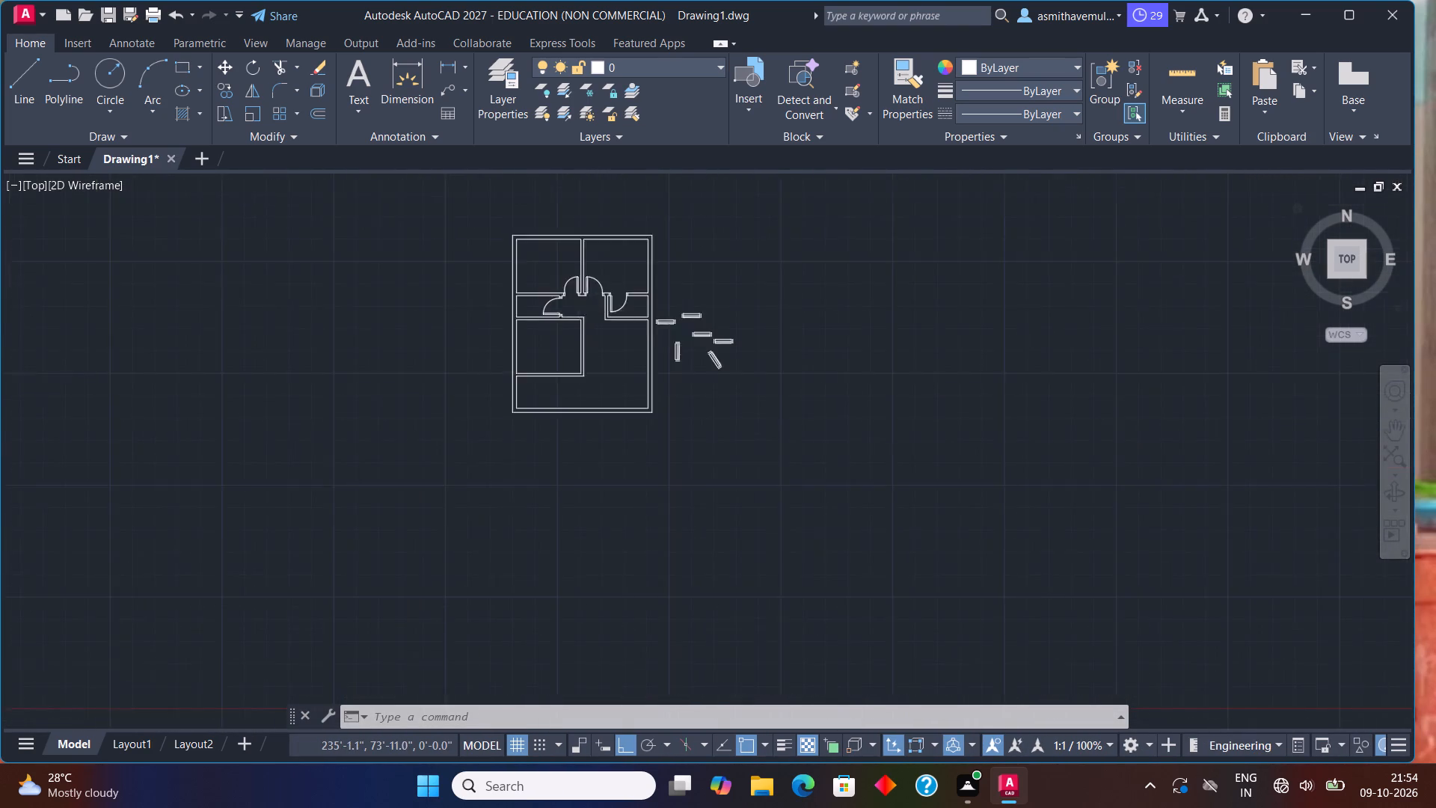
{"action": "scroll", "coordinate": [589, 312], "scroll_direction": "down", "scroll_amount": 1}
{"action": "scroll", "coordinate": [589, 312], "scroll_direction": "up", "scroll_amount": 6}
{"action": "middle_click_drag", "start_coordinate": [585, 316], "coordinate": [569, 410]}
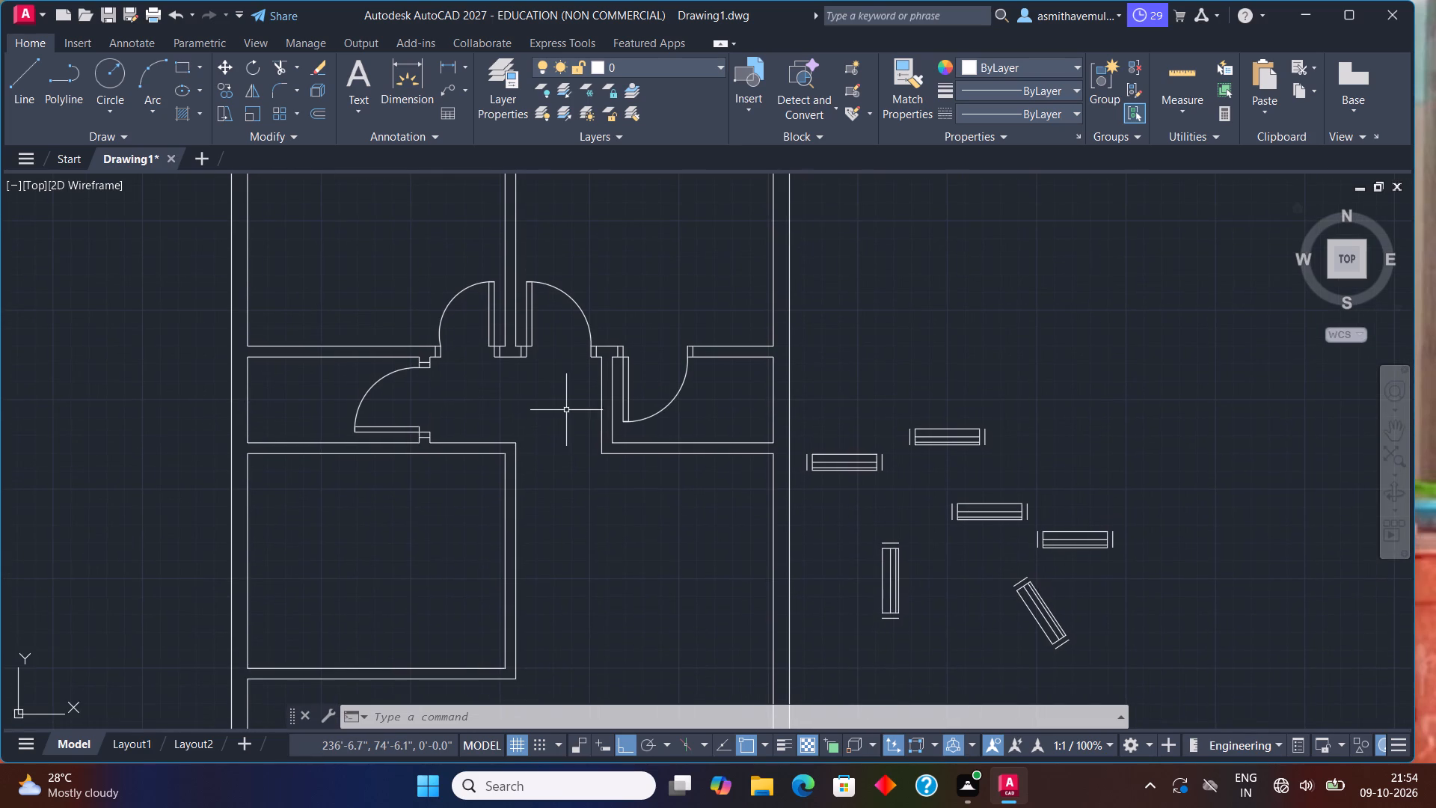
{"action": "middle_click_drag", "start_coordinate": [535, 415], "coordinate": [598, 429]}
{"action": "scroll", "coordinate": [612, 415], "scroll_direction": "down", "scroll_amount": 1}
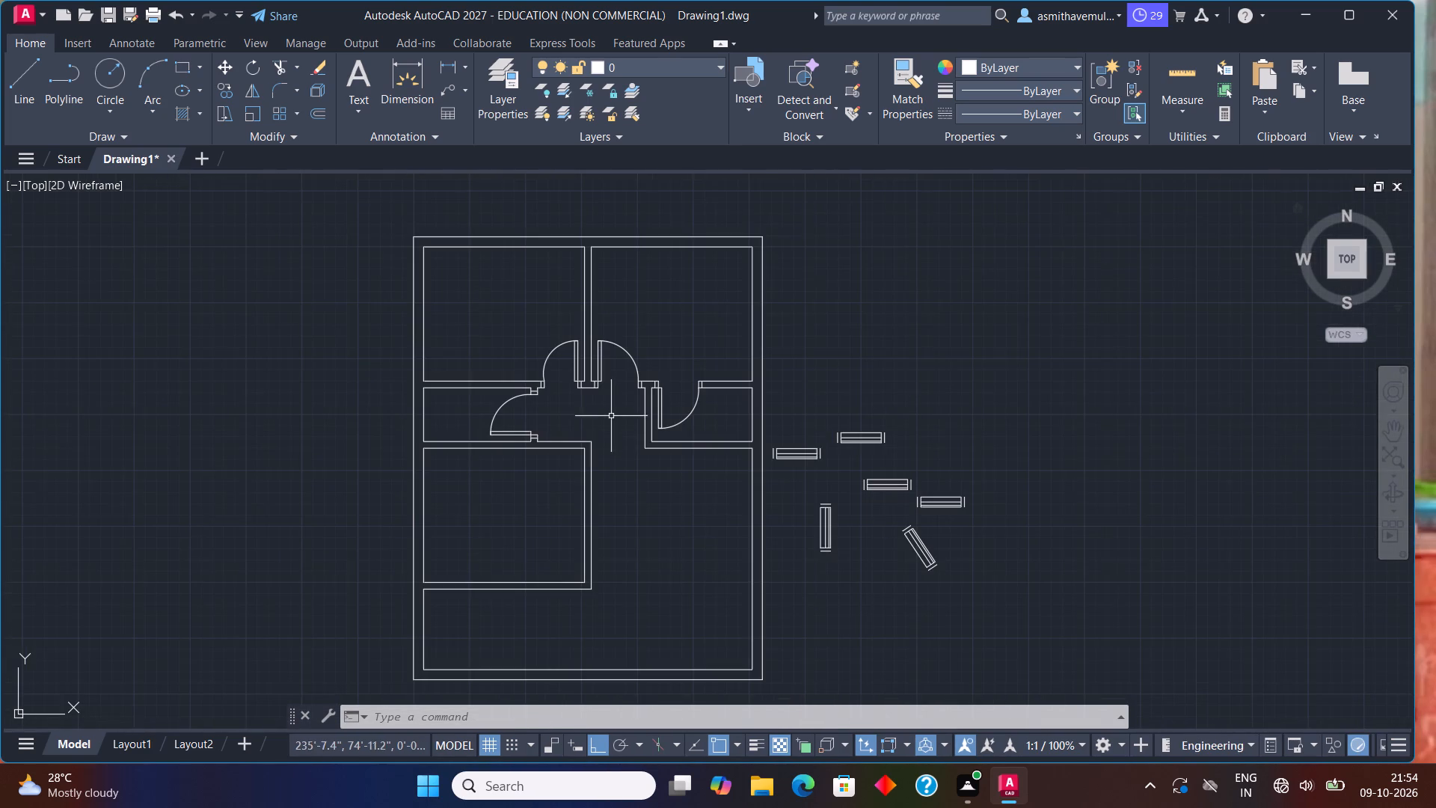
{"action": "middle_click_drag", "start_coordinate": [589, 431], "coordinate": [613, 435]}
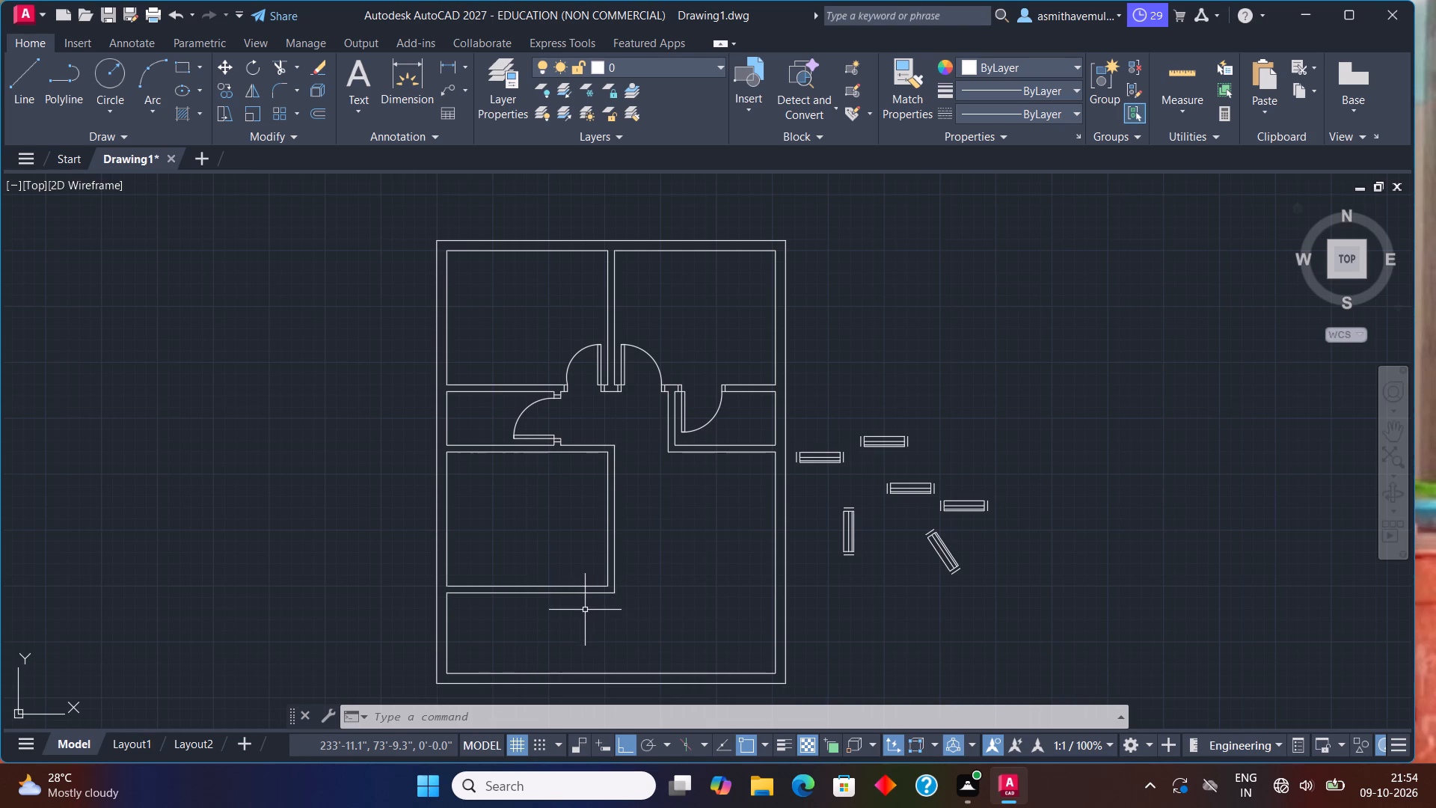
Offset the outer line of the southwest room's south wall 3' to the south.
{"action": "middle_click_drag", "start_coordinate": [583, 607], "coordinate": [569, 462]}
{"action": "scroll", "coordinate": [542, 469], "scroll_direction": "up", "scroll_amount": 1}
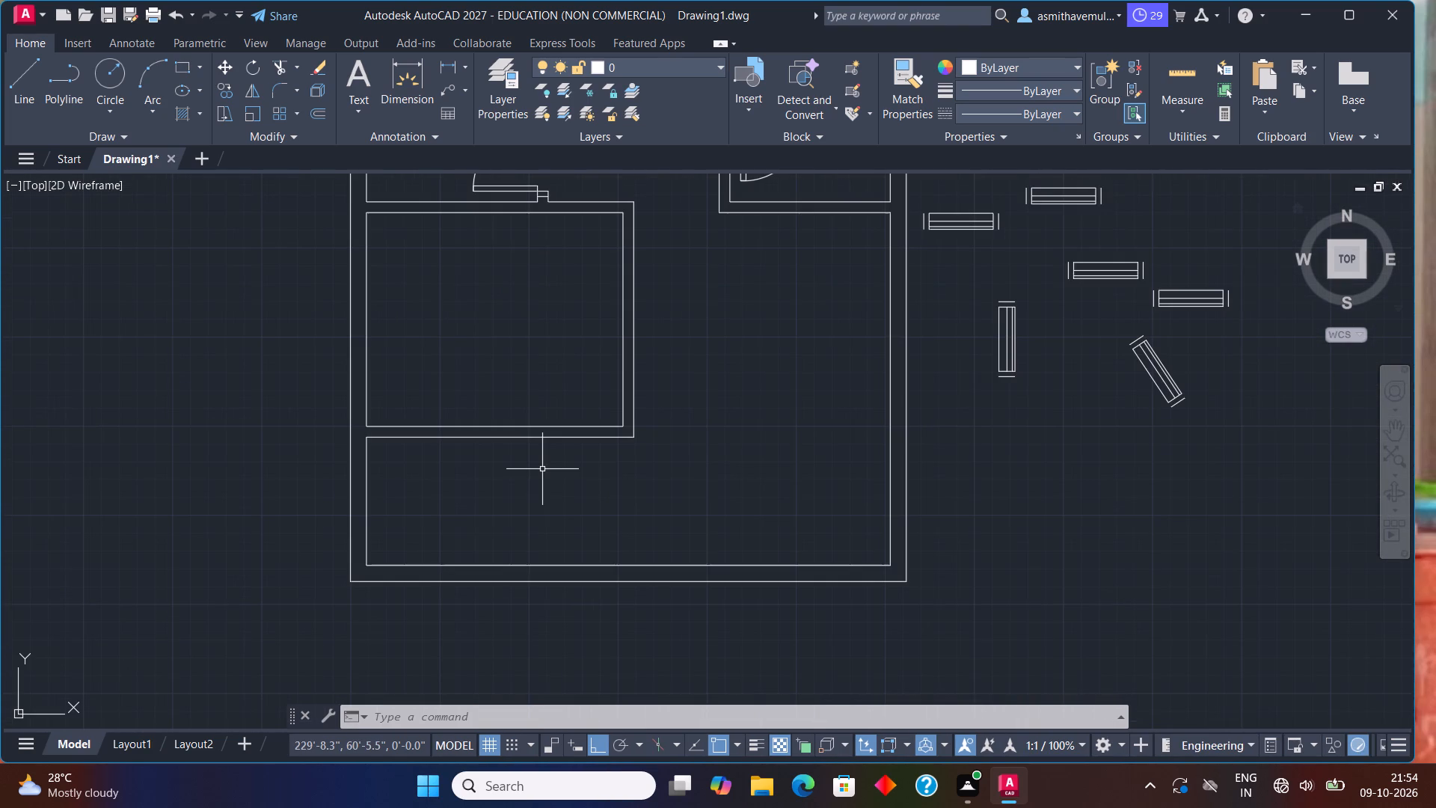
{"action": "key", "text": "o"}
{"action": "key", "text": "Return"}
{"action": "type", "text": "3'"}
{"action": "key", "text": "Return"}
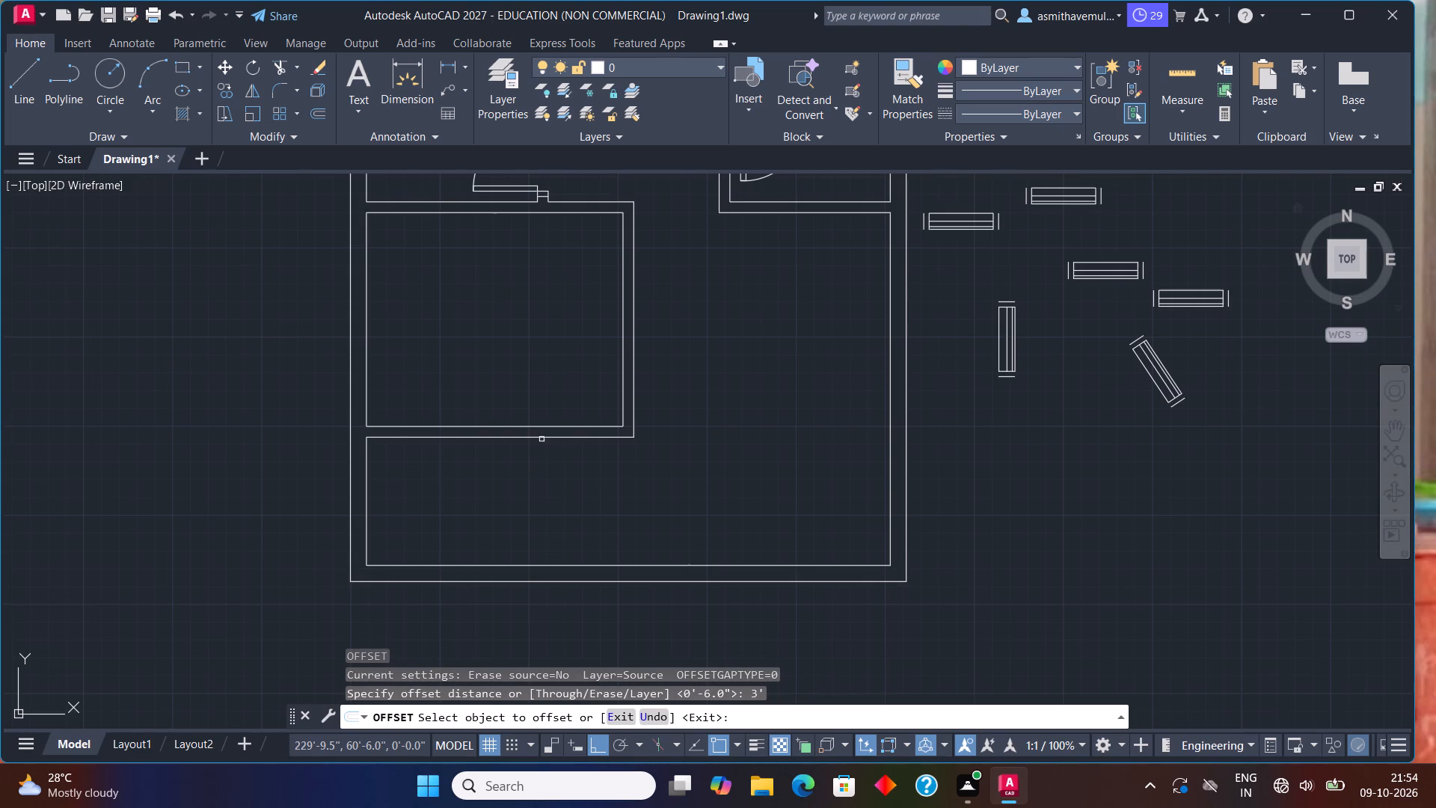
{"action": "left_click", "coordinate": [540, 438]}
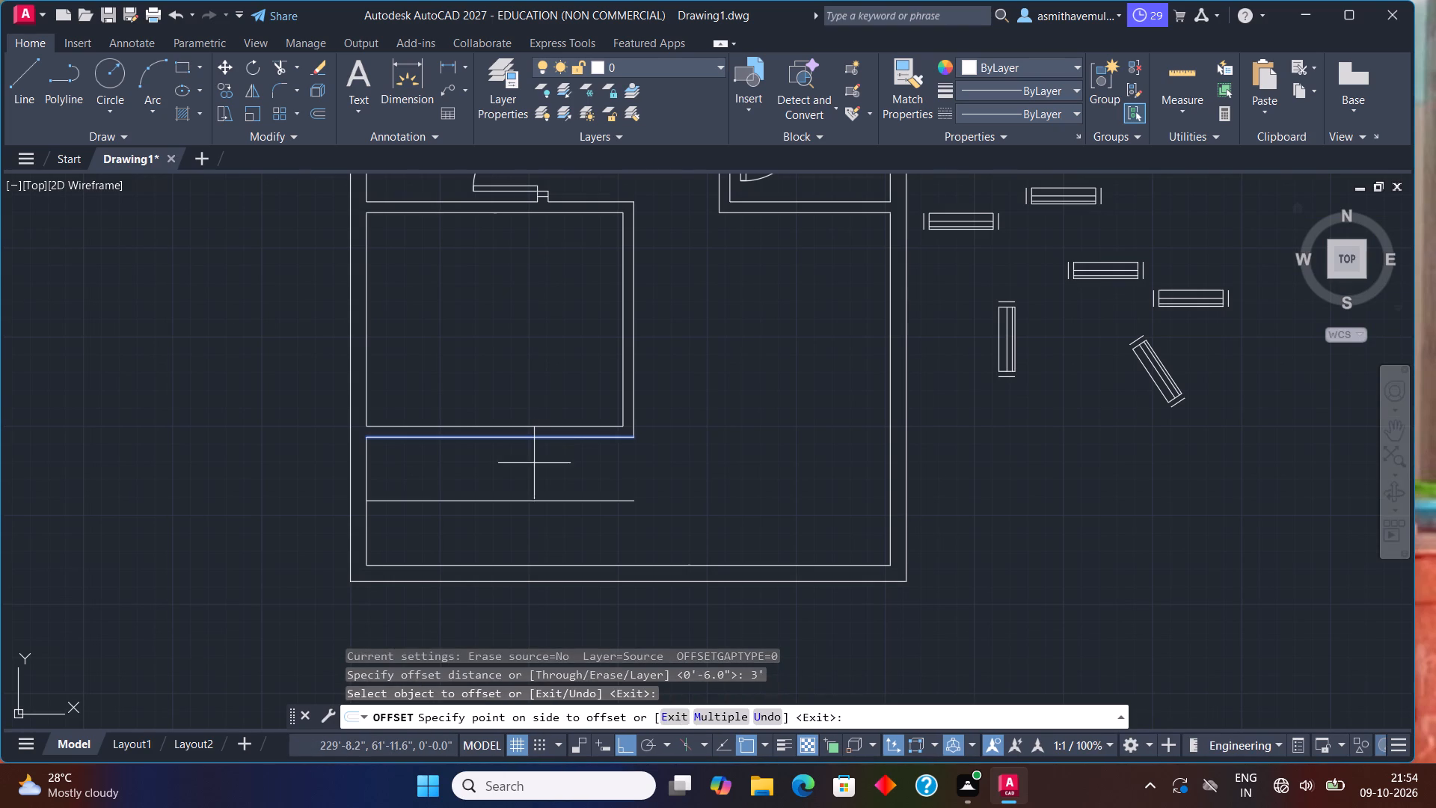
{"action": "left_click", "coordinate": [534, 465]}
{"action": "left_click", "coordinate": [535, 564]}
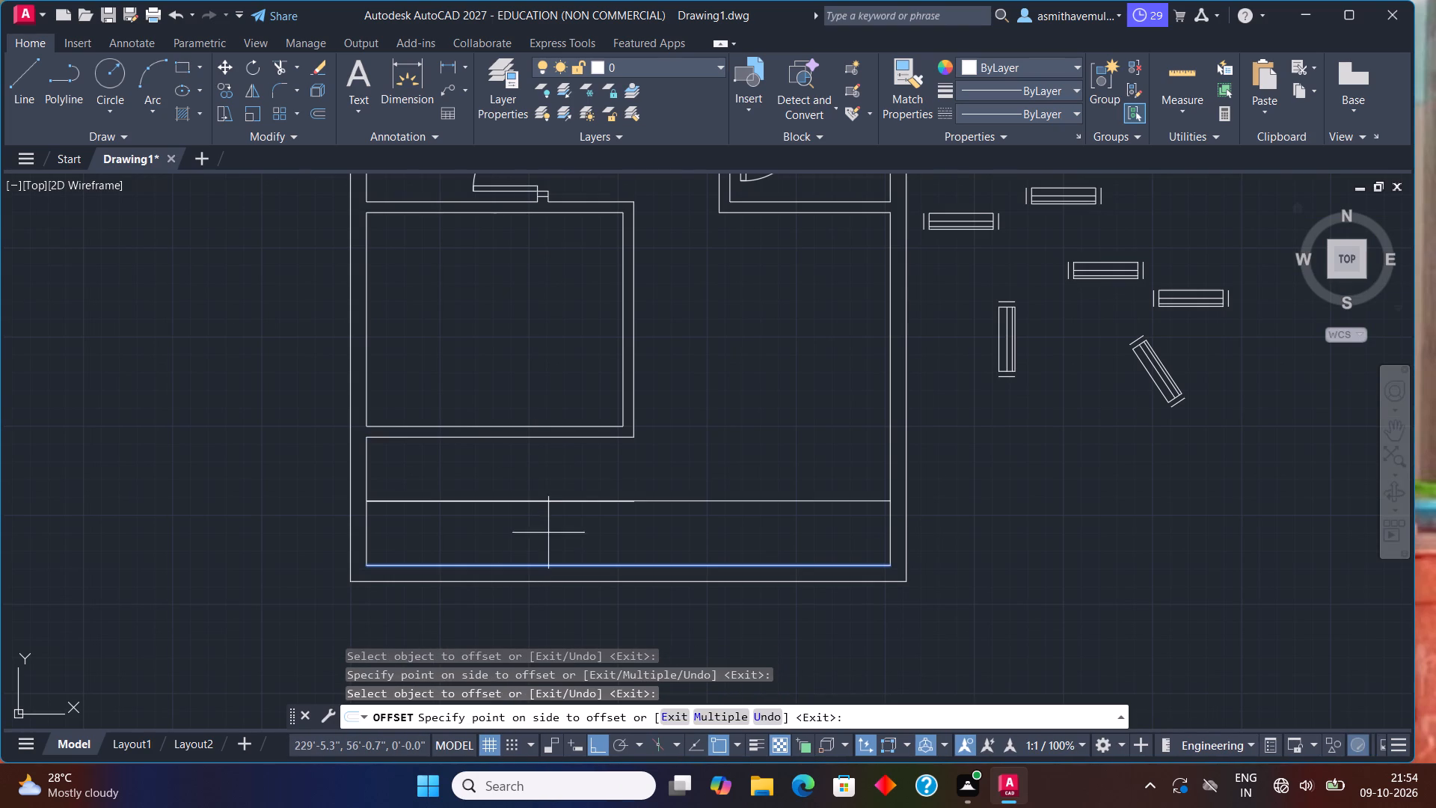
{"action": "key", "text": "Escape"}
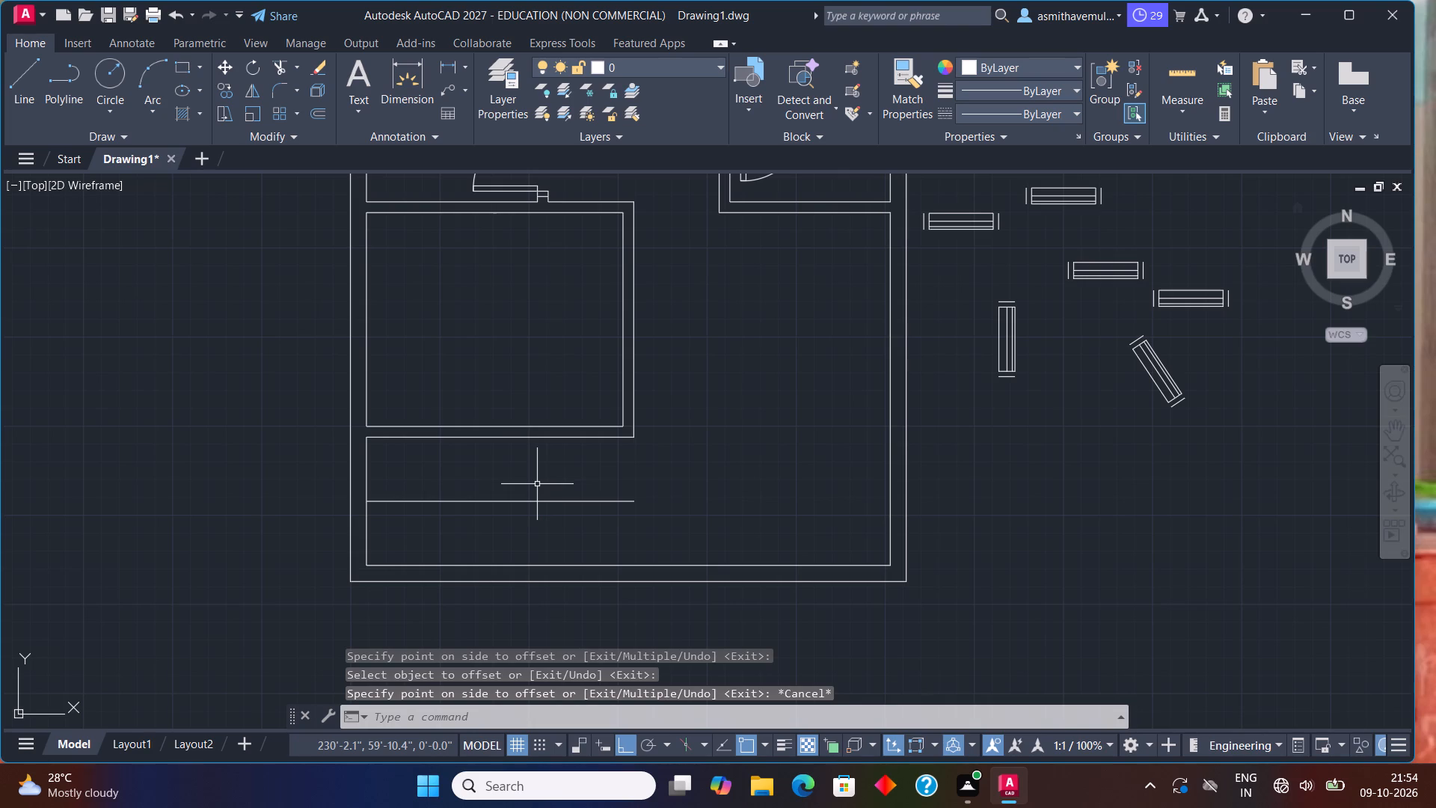
Offset the west wall's inner line 3' to the east in the space south of the southwest room.
{"action": "key", "text": "o"}
{"action": "key", "text": "Return"}
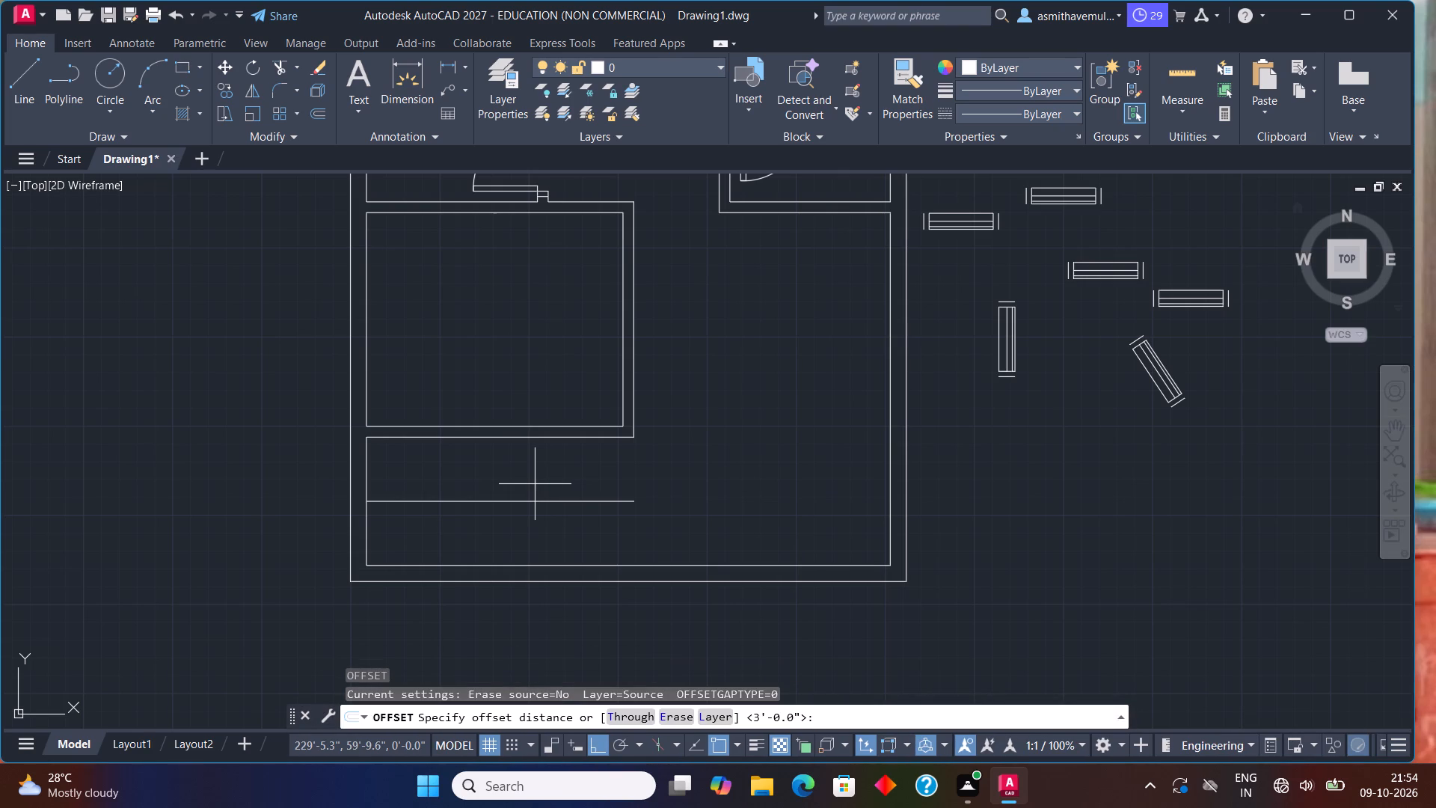
{"action": "type", "text": "3'"}
{"action": "key", "text": "Return"}
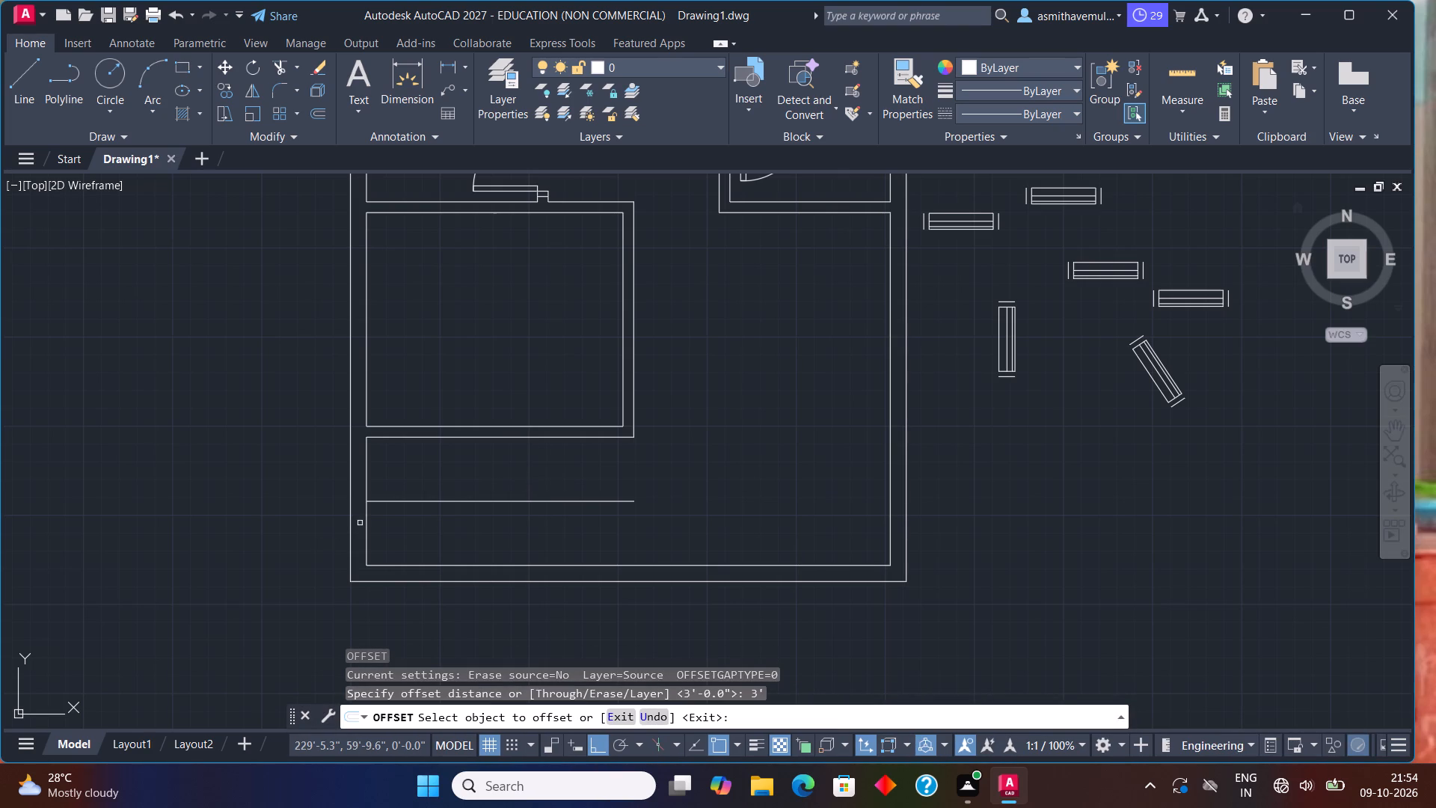
{"action": "left_click", "coordinate": [366, 529]}
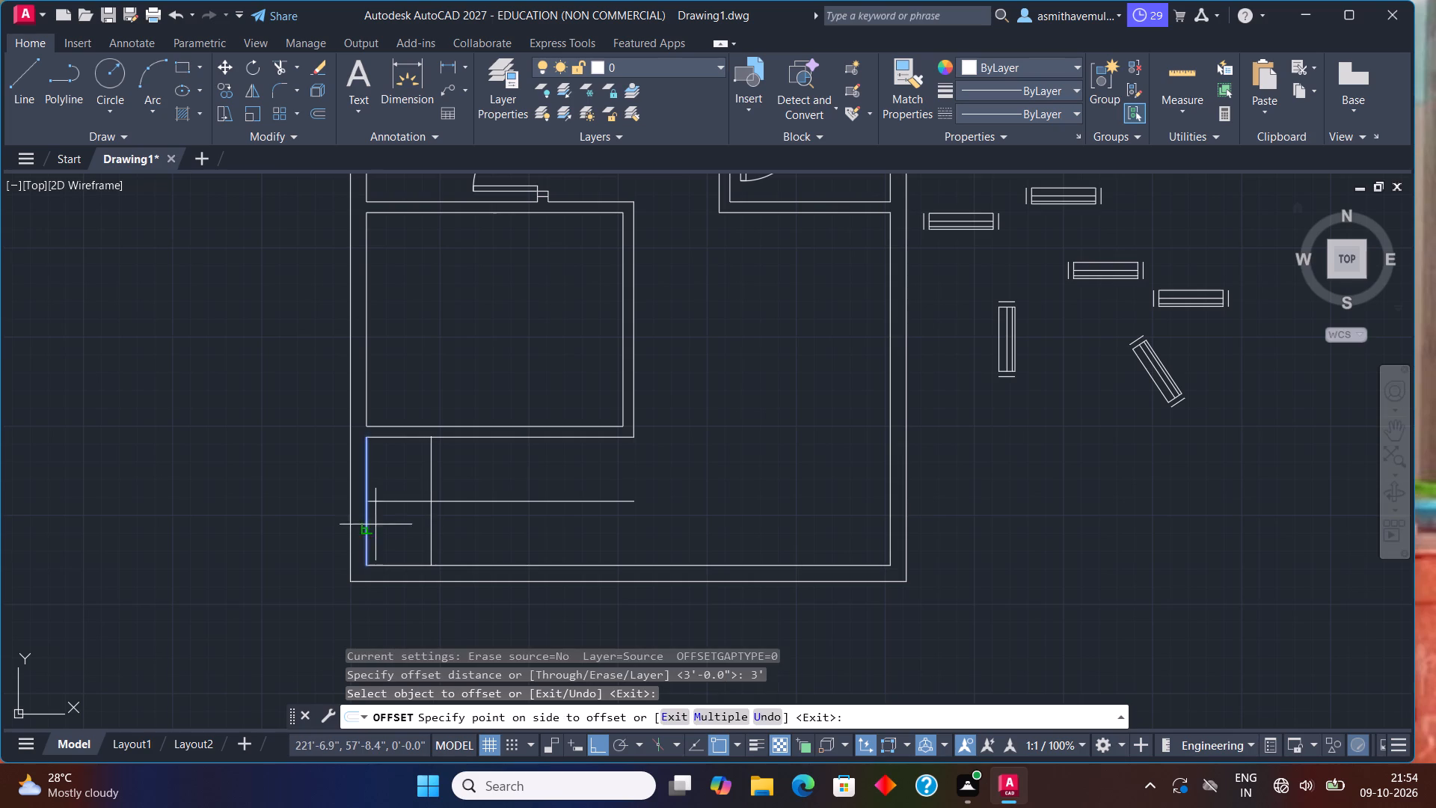
{"action": "left_click", "coordinate": [414, 509]}
{"action": "key", "text": "Escape"}
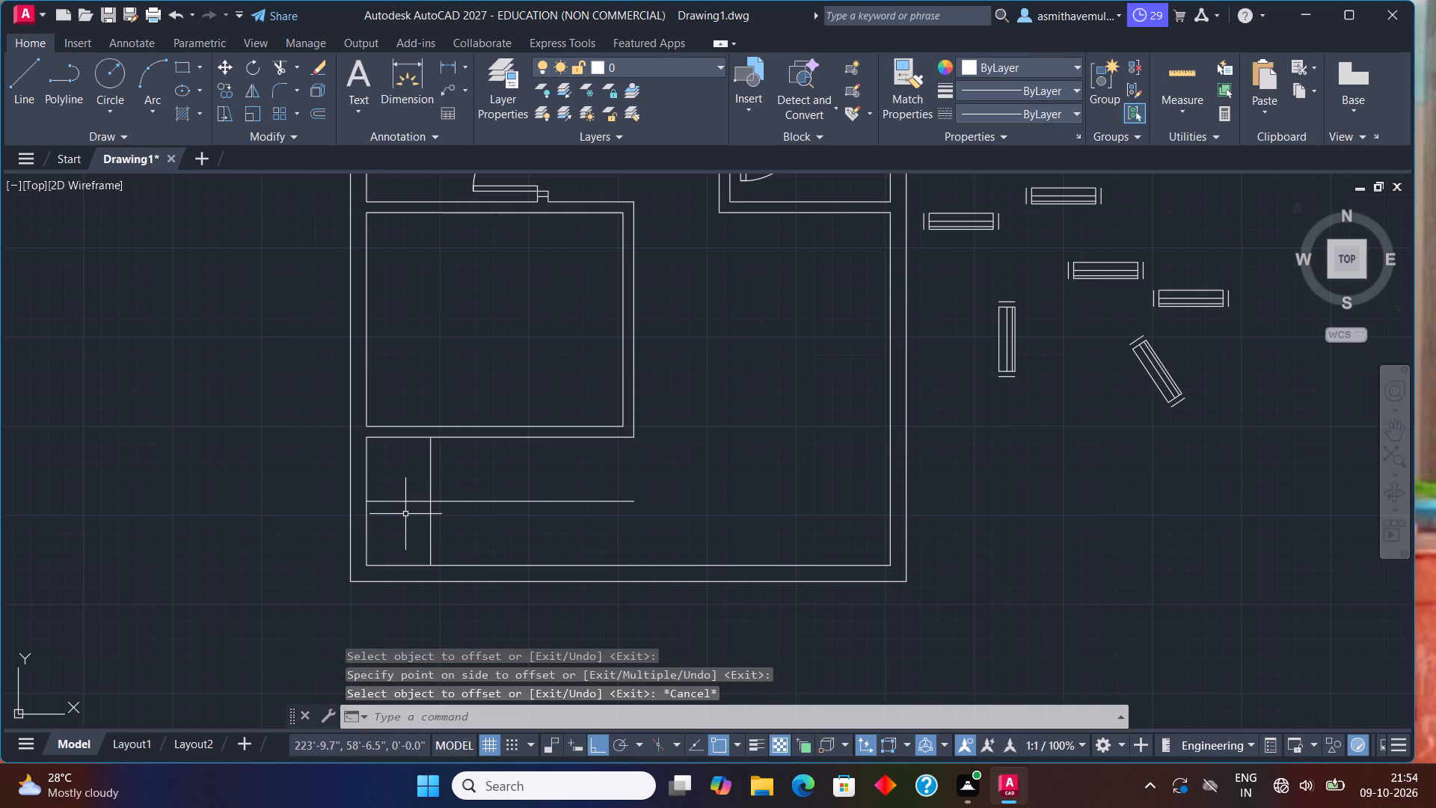
Offset the staircase's first vertical line 11" east, repeating from each new line to make four tread lines.
{"action": "key", "text": "o"}
{"action": "key", "text": "Return"}
{"action": "type", "text": "11"}
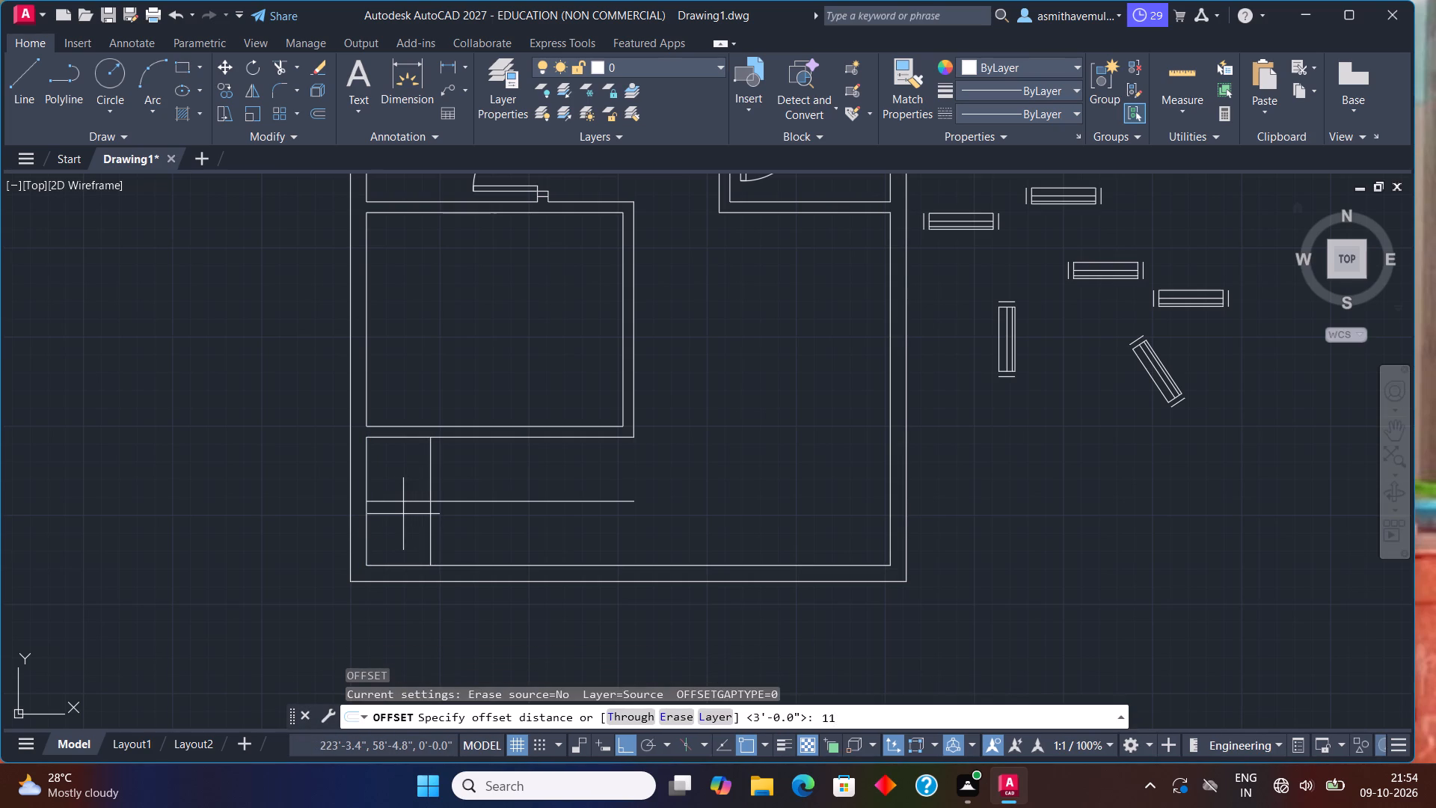
{"action": "key", "text": "shift+quotedbl"}
{"action": "key", "text": "Return"}
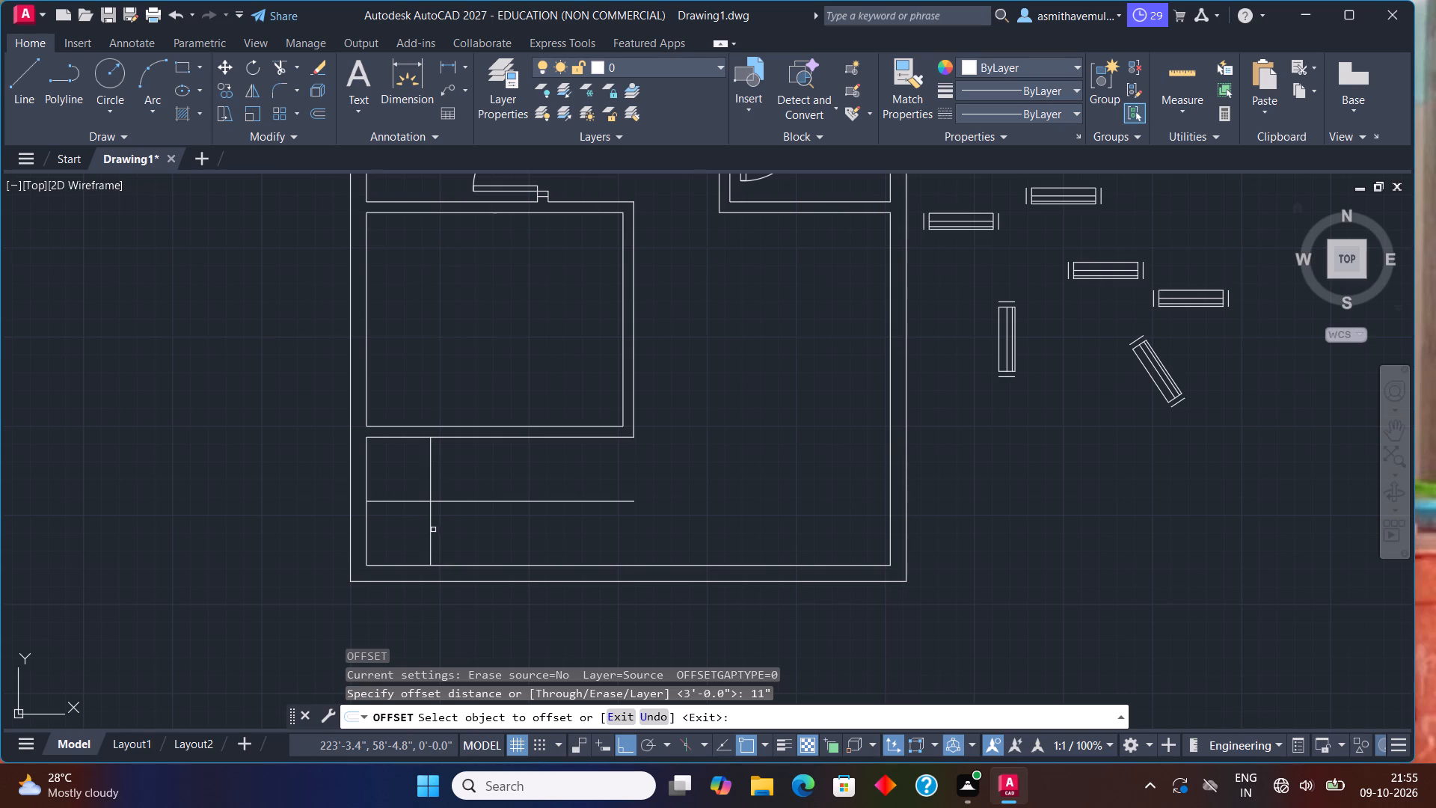
{"action": "left_click", "coordinate": [432, 521]}
{"action": "left_click", "coordinate": [489, 513]}
{"action": "scroll", "coordinate": [472, 521], "scroll_direction": "up", "scroll_amount": 2}
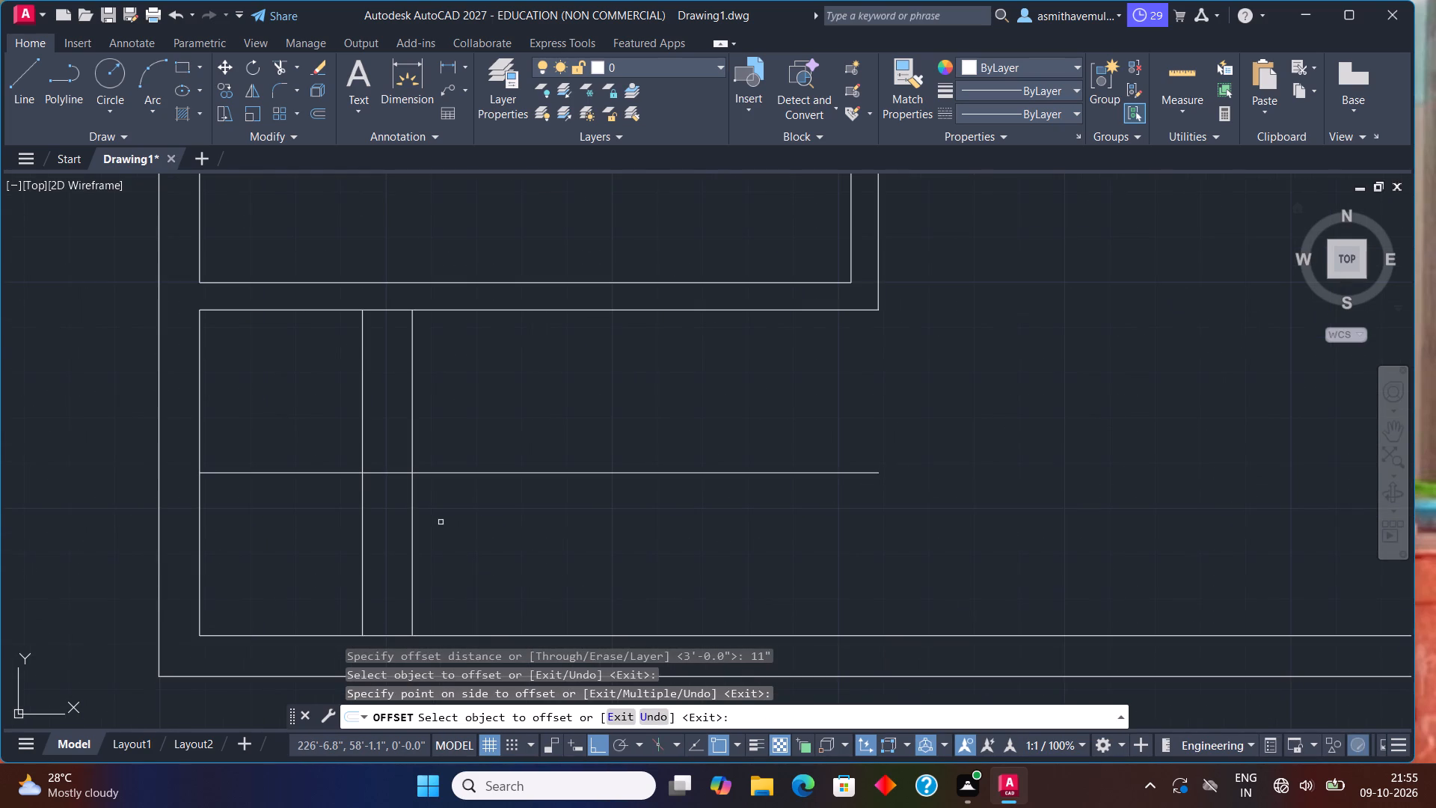
{"action": "left_click", "coordinate": [414, 531]}
{"action": "left_click", "coordinate": [440, 529]}
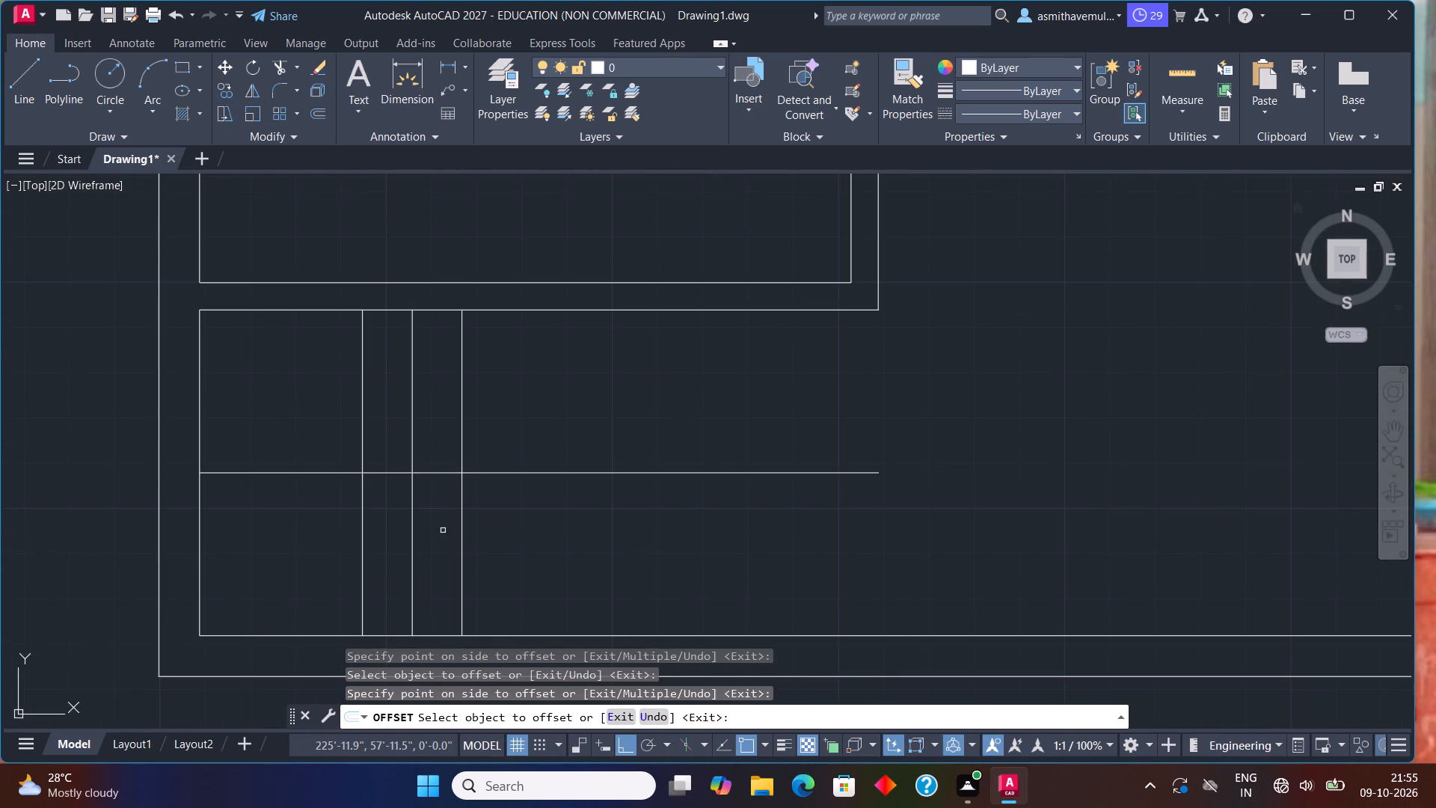
{"action": "left_click", "coordinate": [462, 547]}
{"action": "left_click", "coordinate": [503, 552]}
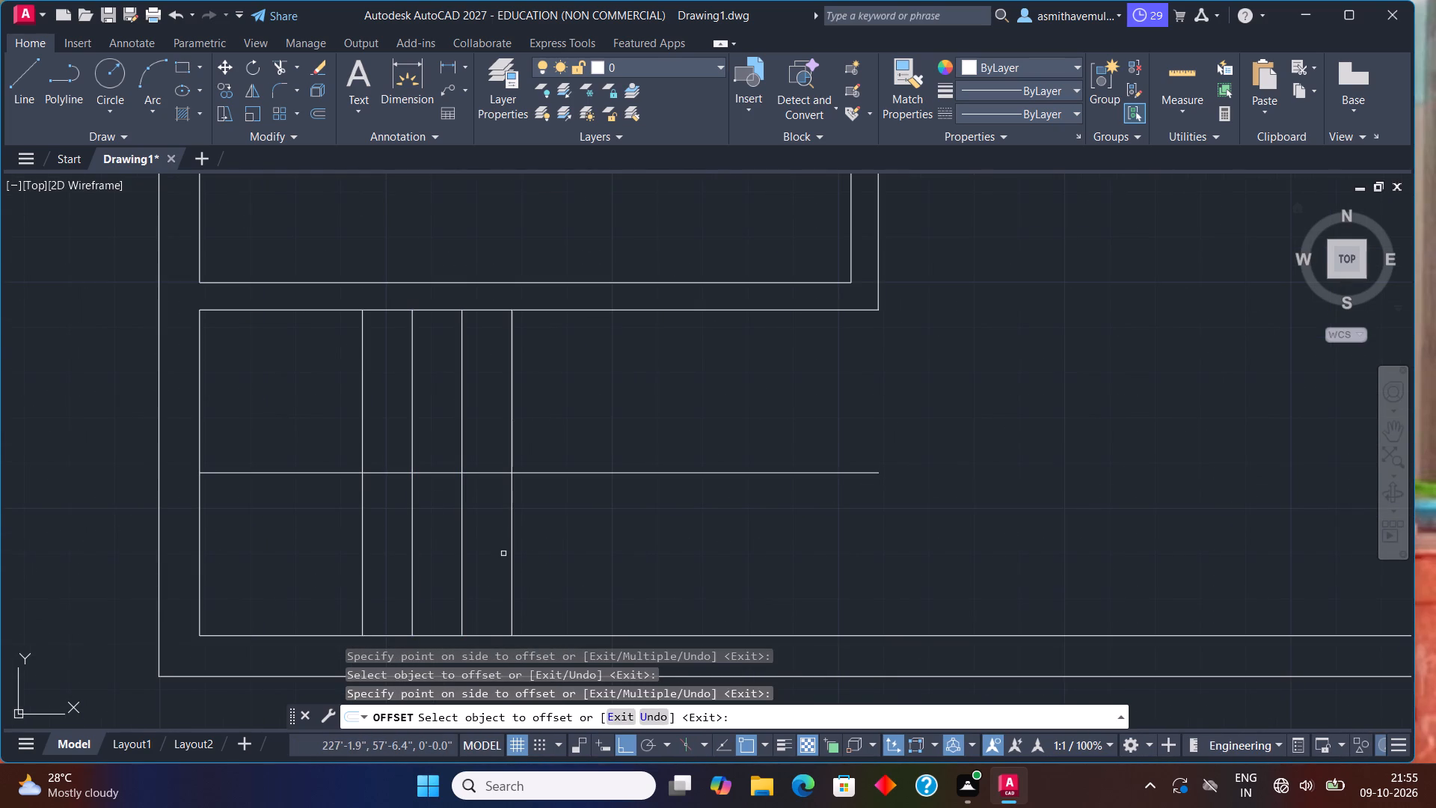
{"action": "left_click", "coordinate": [512, 554]}
{"action": "left_click", "coordinate": [541, 557]}
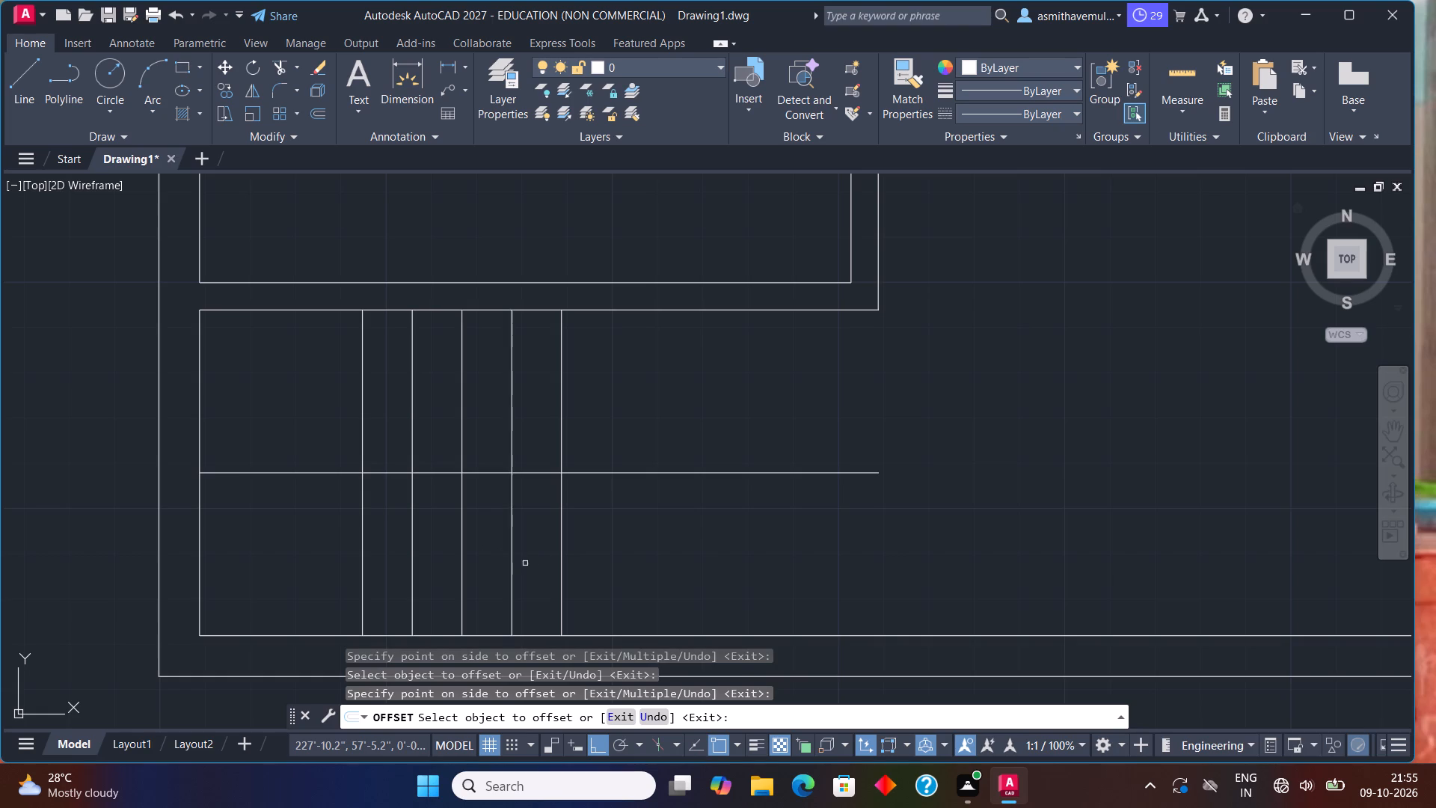
Continue the 11" offsets eastward from the last tread line to add five more tread lines.
{"action": "left_click", "coordinate": [561, 578]}
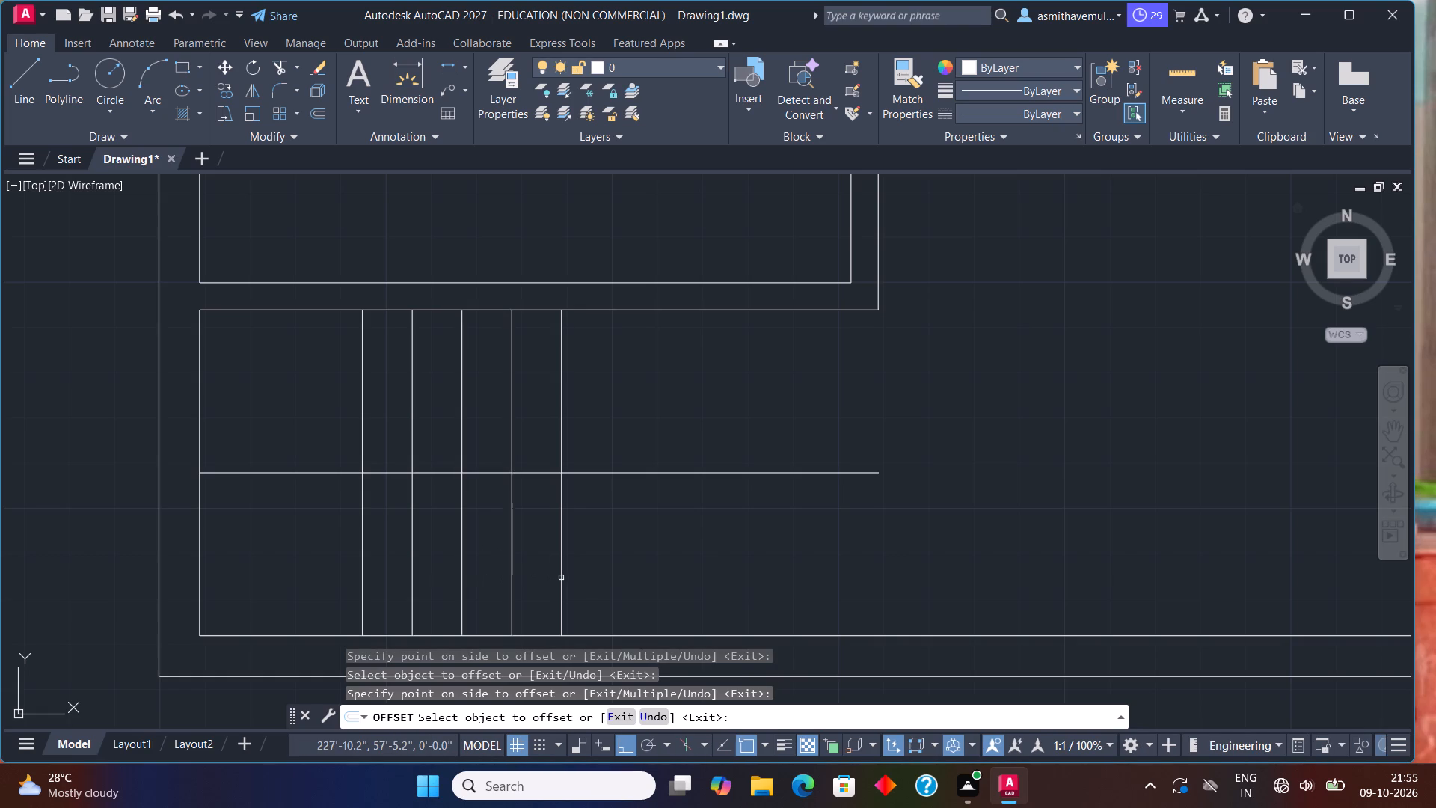
{"action": "left_click", "coordinate": [686, 582]}
{"action": "left_click_drag", "start_coordinate": [610, 588], "coordinate": [619, 588]}
{"action": "left_click", "coordinate": [645, 586]}
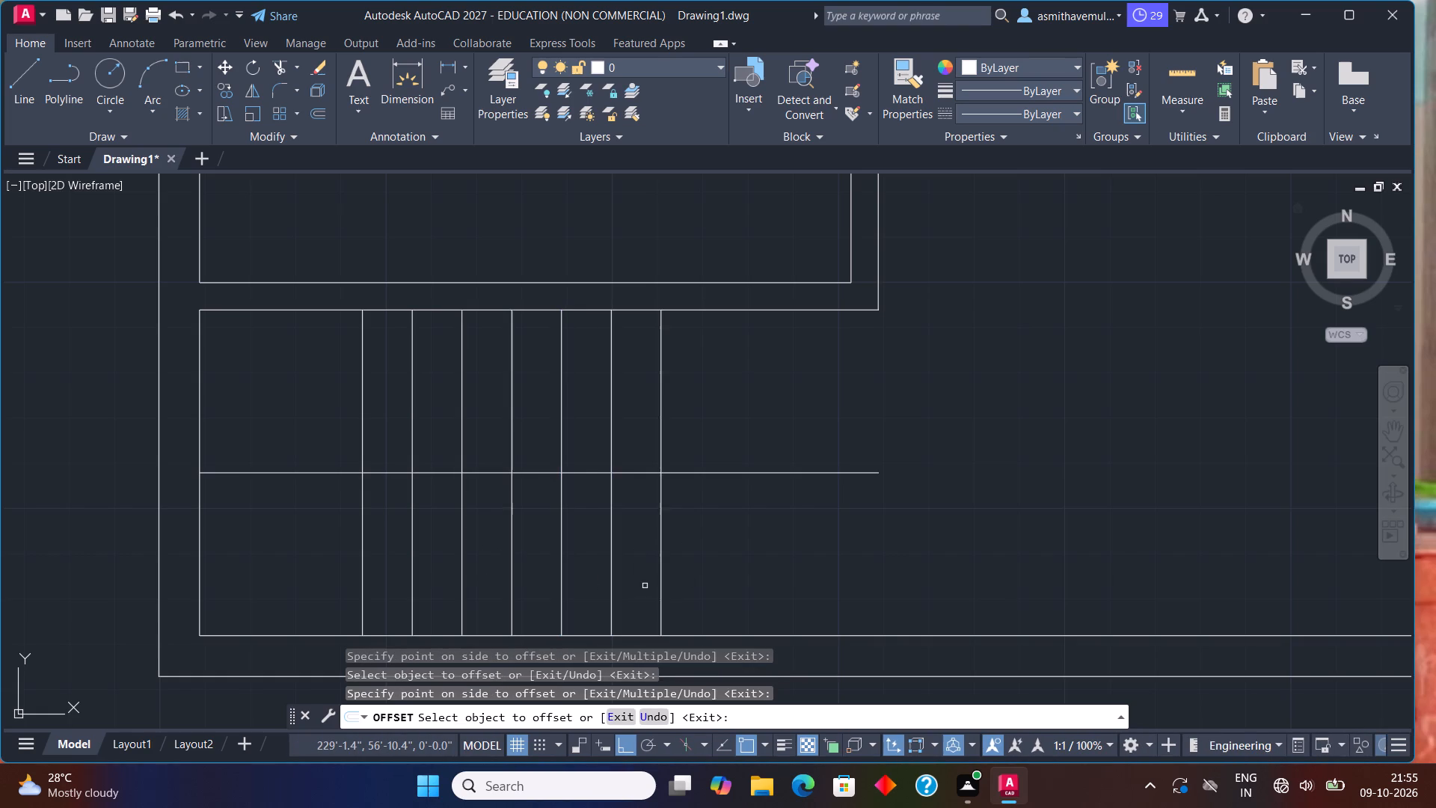
{"action": "left_click", "coordinate": [662, 583]}
{"action": "left_click", "coordinate": [692, 582]}
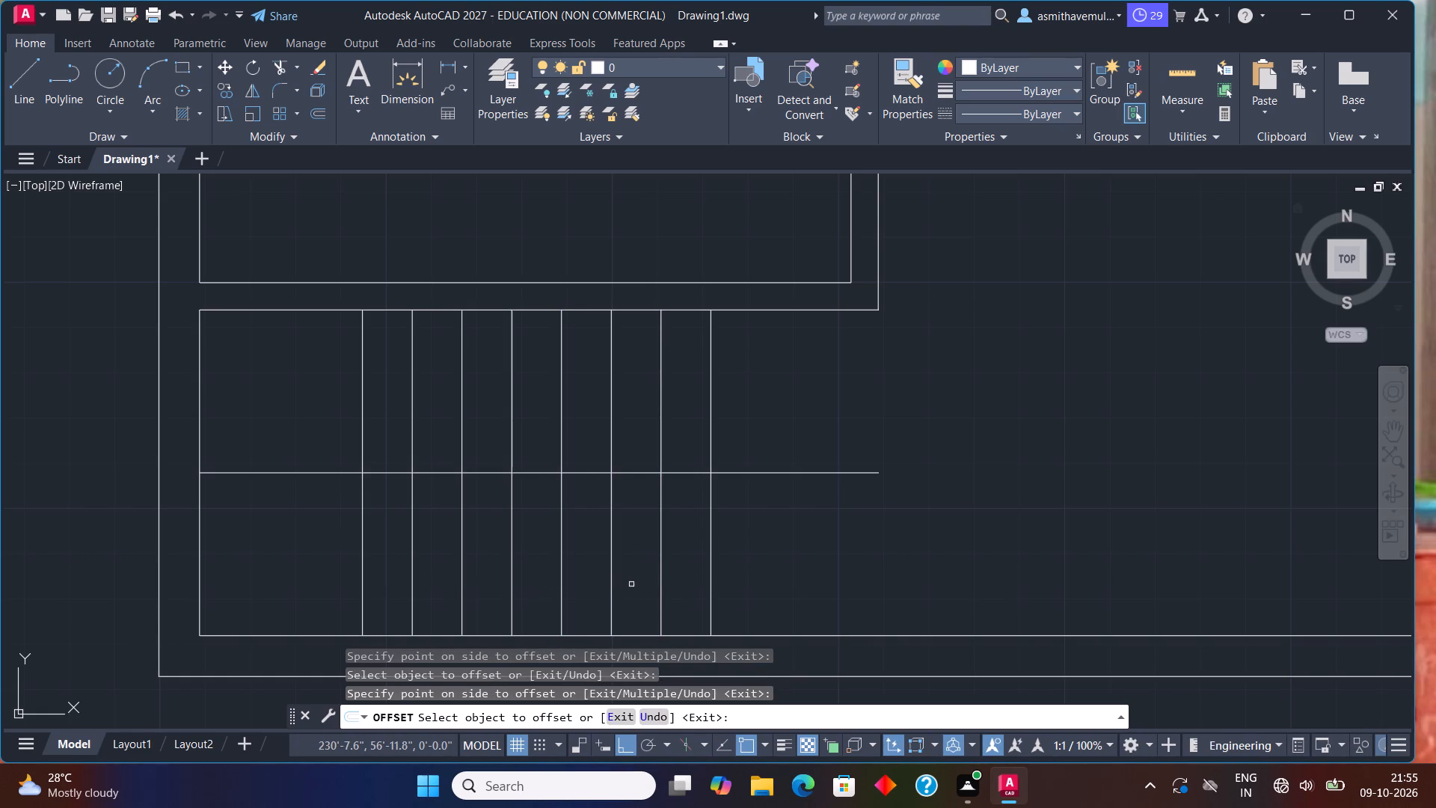
{"action": "left_click", "coordinate": [708, 584]}
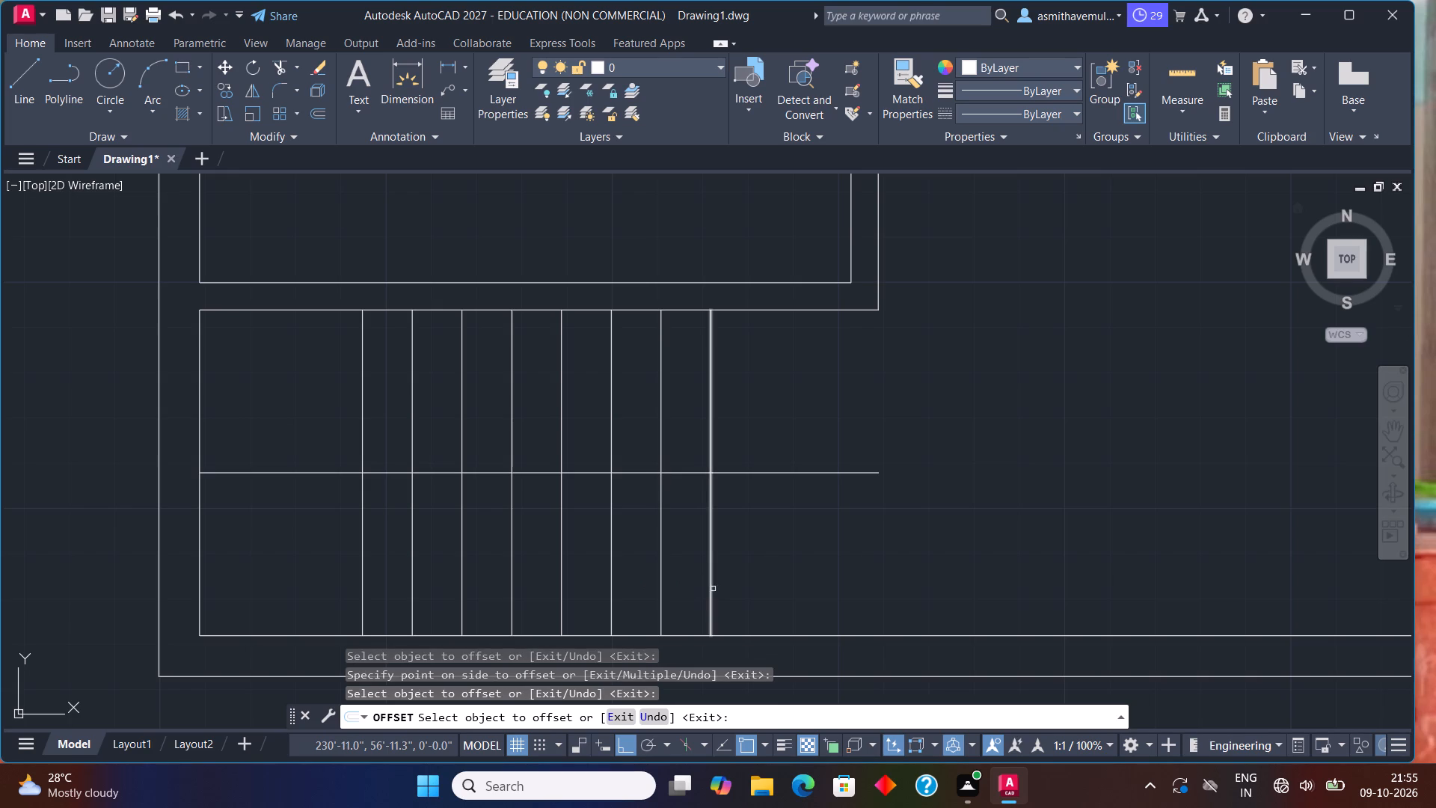
{"action": "left_click", "coordinate": [711, 589]}
{"action": "left_click", "coordinate": [751, 584]}
{"action": "left_click", "coordinate": [763, 584]}
{"action": "left_click", "coordinate": [791, 581]}
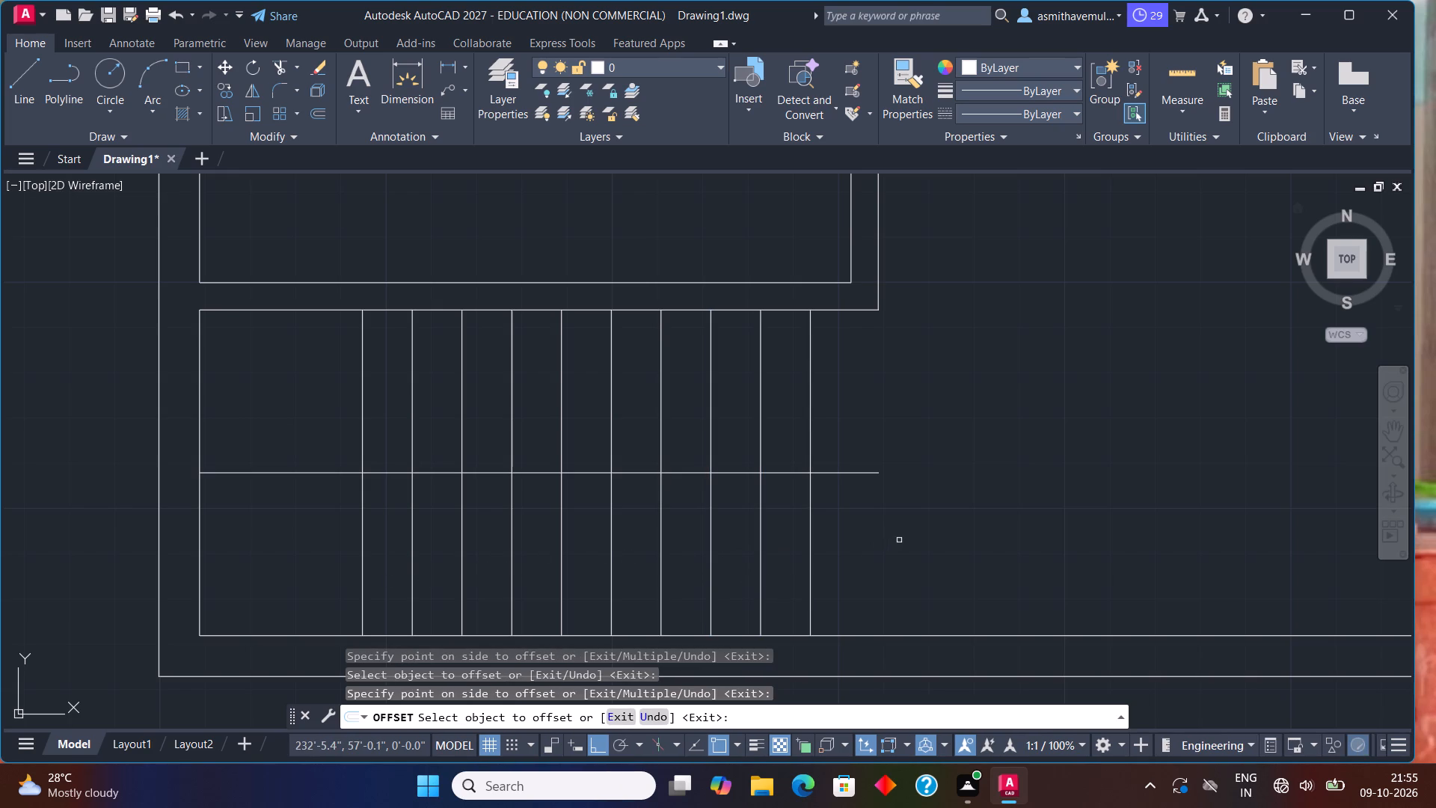
{"action": "key", "text": "Escape"}
Trim the staircase's horizontal dividing line where it extends past the first and last tread lines.
{"action": "type", "text": "TRIM"}
{"action": "key", "text": "Return"}
{"action": "left_click_drag", "start_coordinate": [849, 519], "coordinate": [851, 509]}
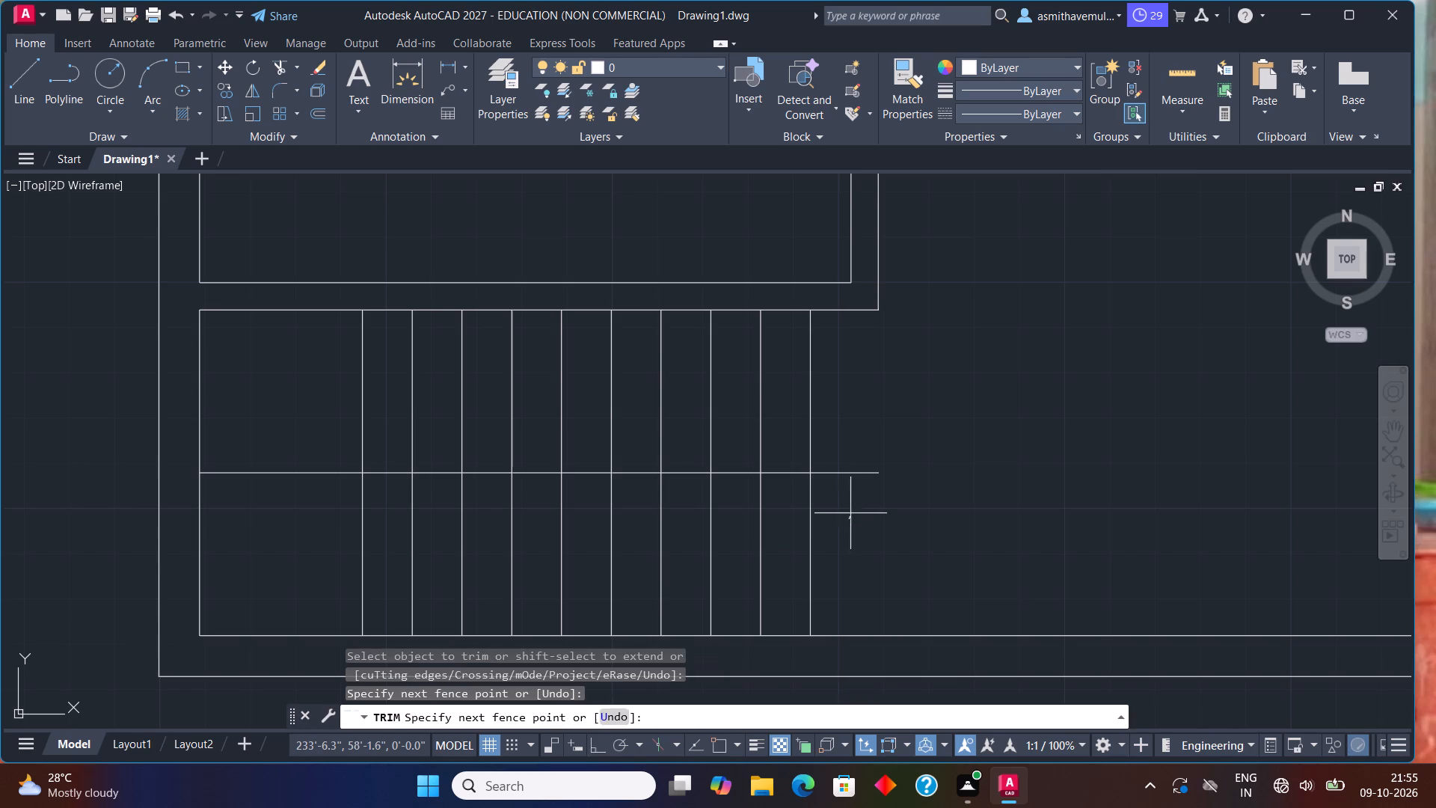
{"action": "left_click_drag", "start_coordinate": [851, 509], "coordinate": [857, 461]}
{"action": "left_click_drag", "start_coordinate": [332, 452], "coordinate": [275, 581]}
{"action": "scroll", "coordinate": [300, 504], "scroll_direction": "down", "scroll_amount": 1}
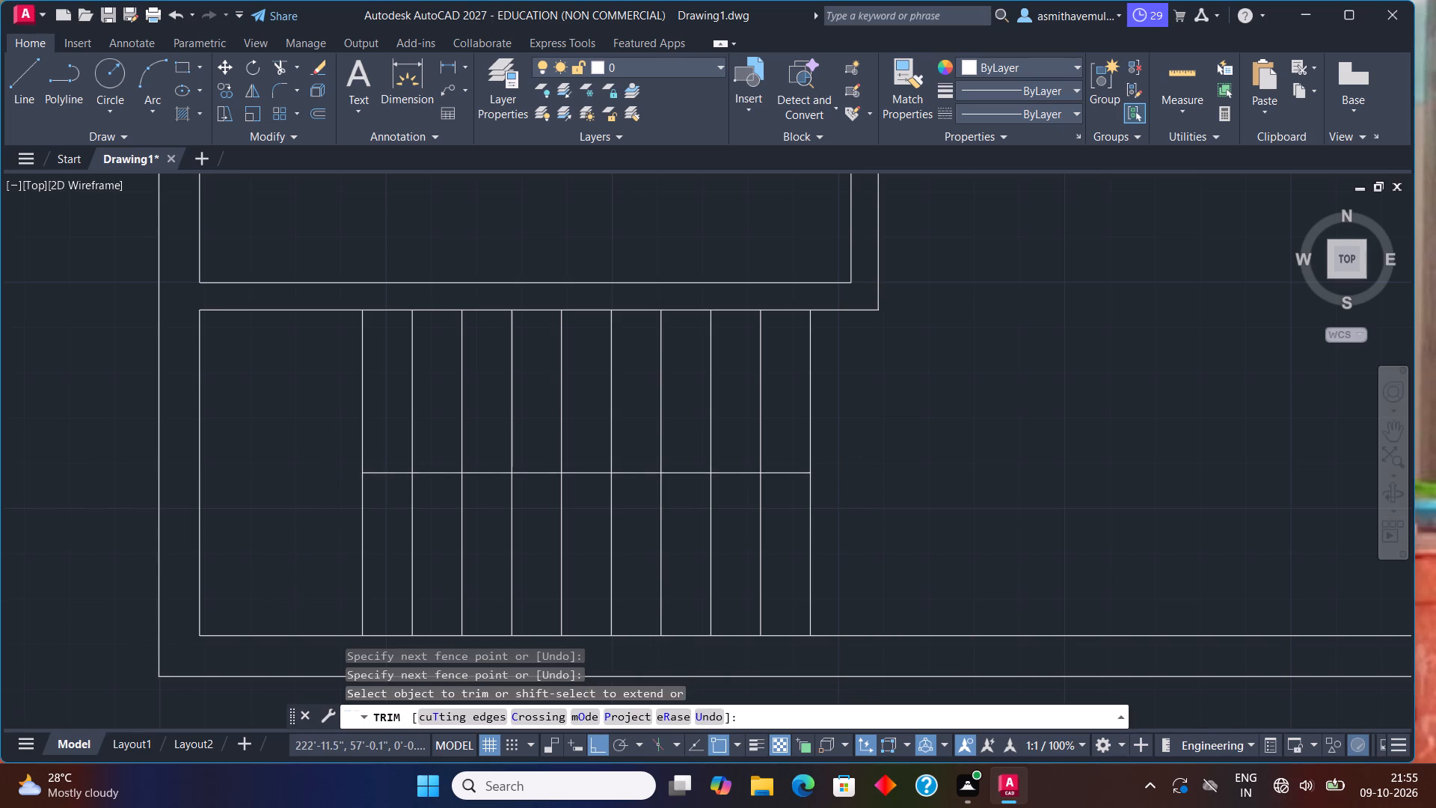
{"action": "scroll", "coordinate": [300, 504], "scroll_direction": "down", "scroll_amount": 1}
{"action": "key", "text": "Escape"}
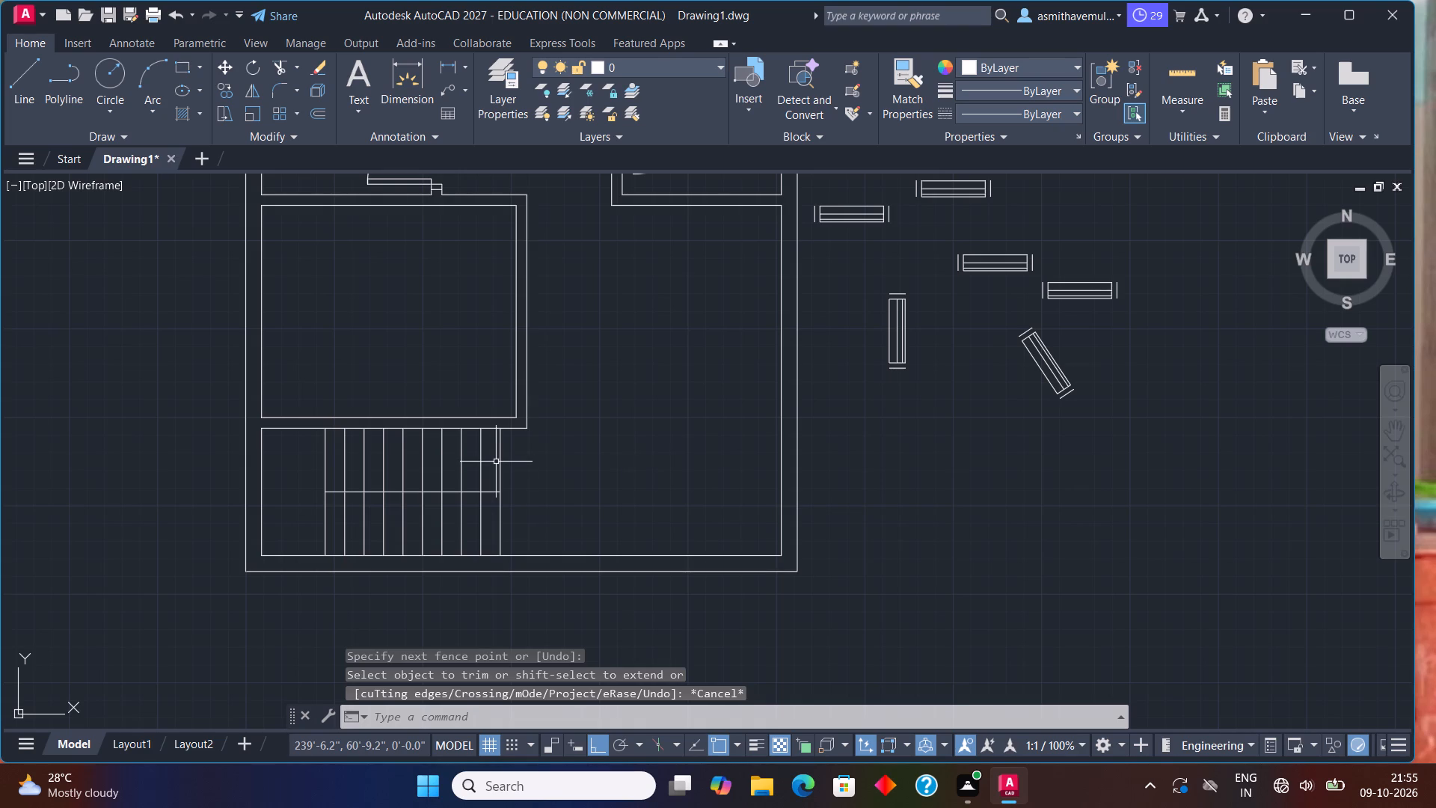
Offset the inner line of the outer east wall 7'6" to the west.
{"action": "middle_click_drag", "start_coordinate": [533, 403], "coordinate": [473, 377]}
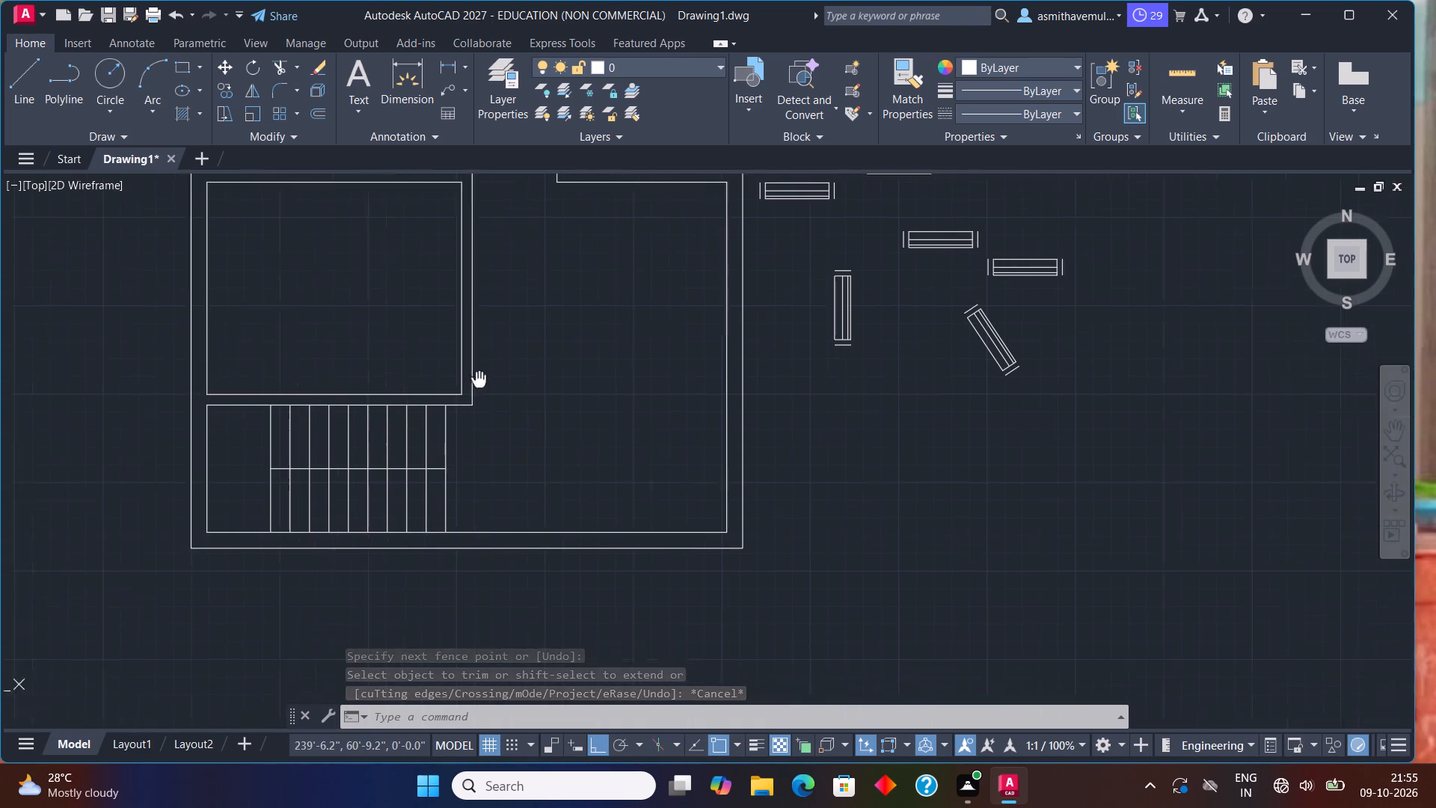
{"action": "middle_click_drag", "start_coordinate": [473, 377], "coordinate": [435, 354]}
{"action": "key", "text": "o"}
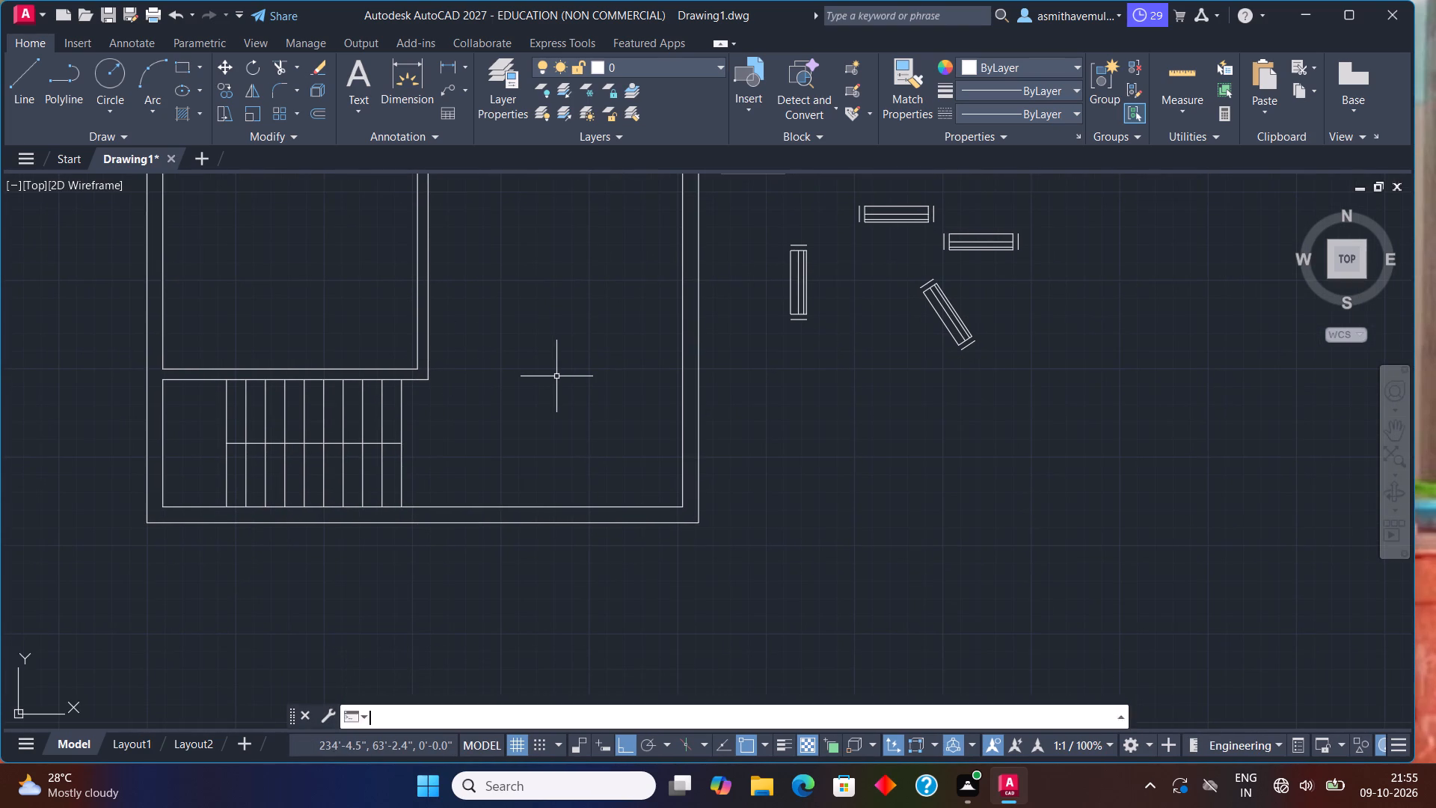
{"action": "key", "text": "Return"}
{"action": "key", "text": "7"}
{"action": "type", "text": "'6"}
{"action": "key", "text": "shift+quotedbl"}
{"action": "key", "text": "Return"}
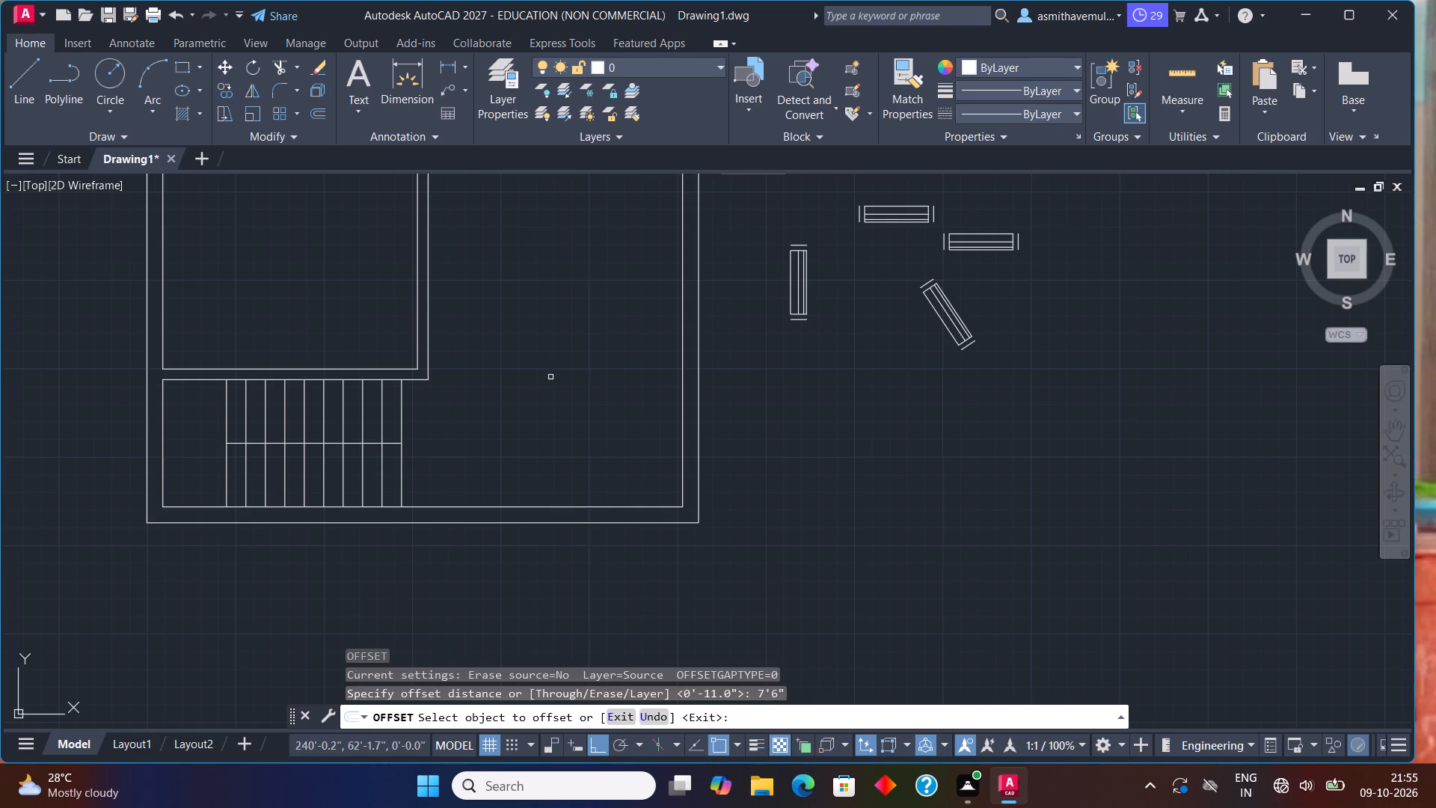
{"action": "left_click", "coordinate": [684, 419]}
{"action": "left_click", "coordinate": [605, 408]}
{"action": "key", "text": "Escape"}
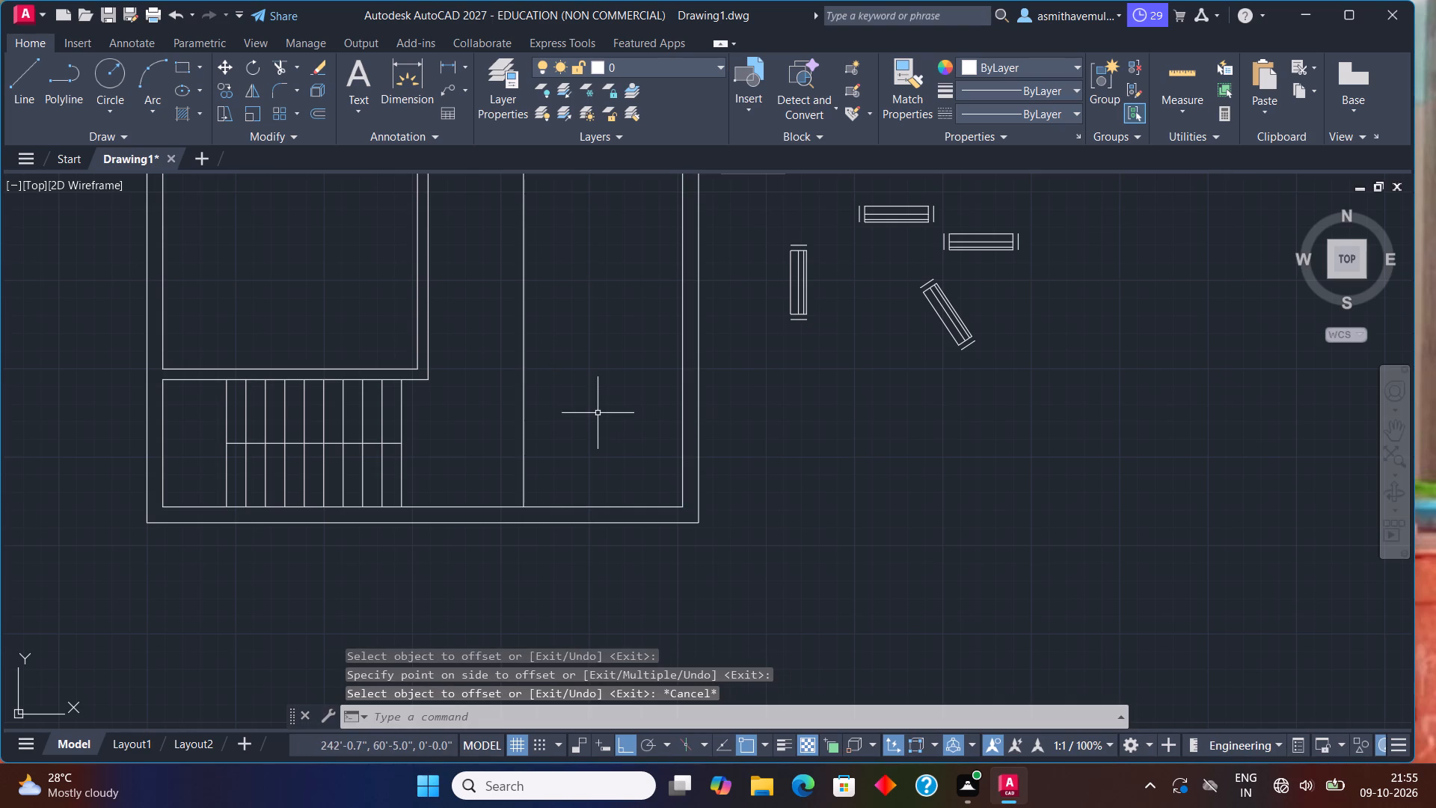
Offset the inner line of the outer south wall 8' to the north.
{"action": "key", "text": "o"}
{"action": "key", "text": "Return"}
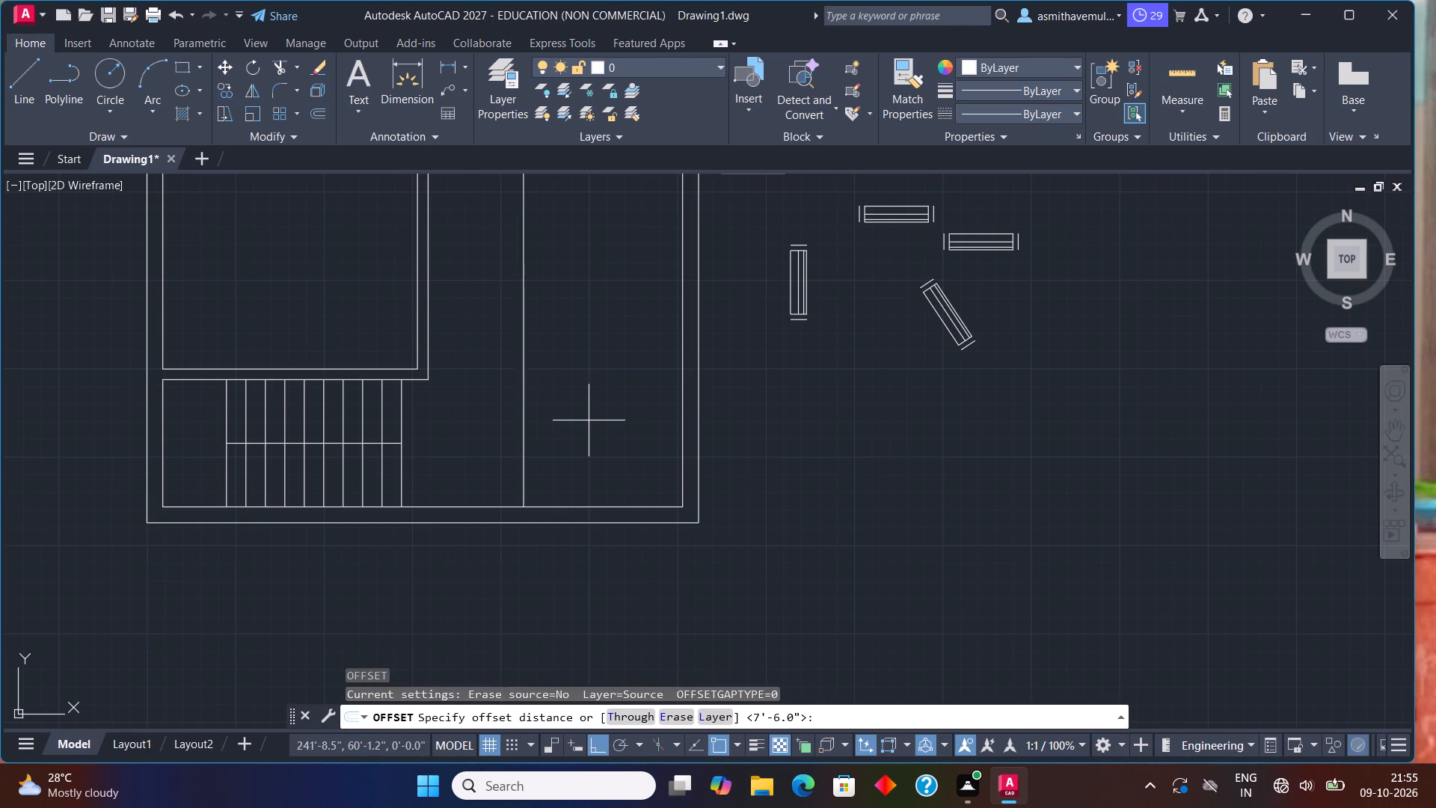
{"action": "type", "text": "8'"}
{"action": "key", "text": "Return"}
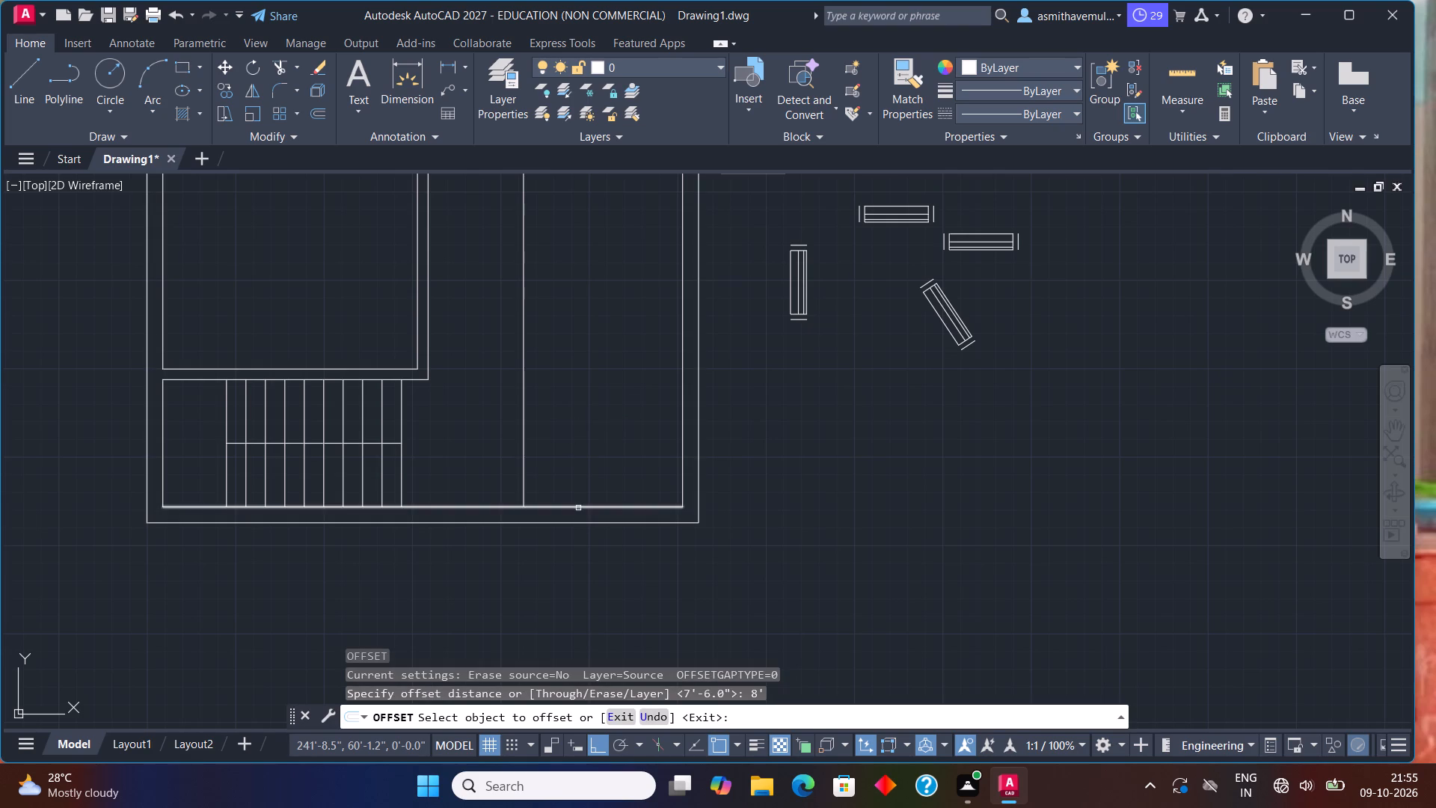
{"action": "left_click", "coordinate": [578, 508]}
{"action": "left_click", "coordinate": [577, 453]}
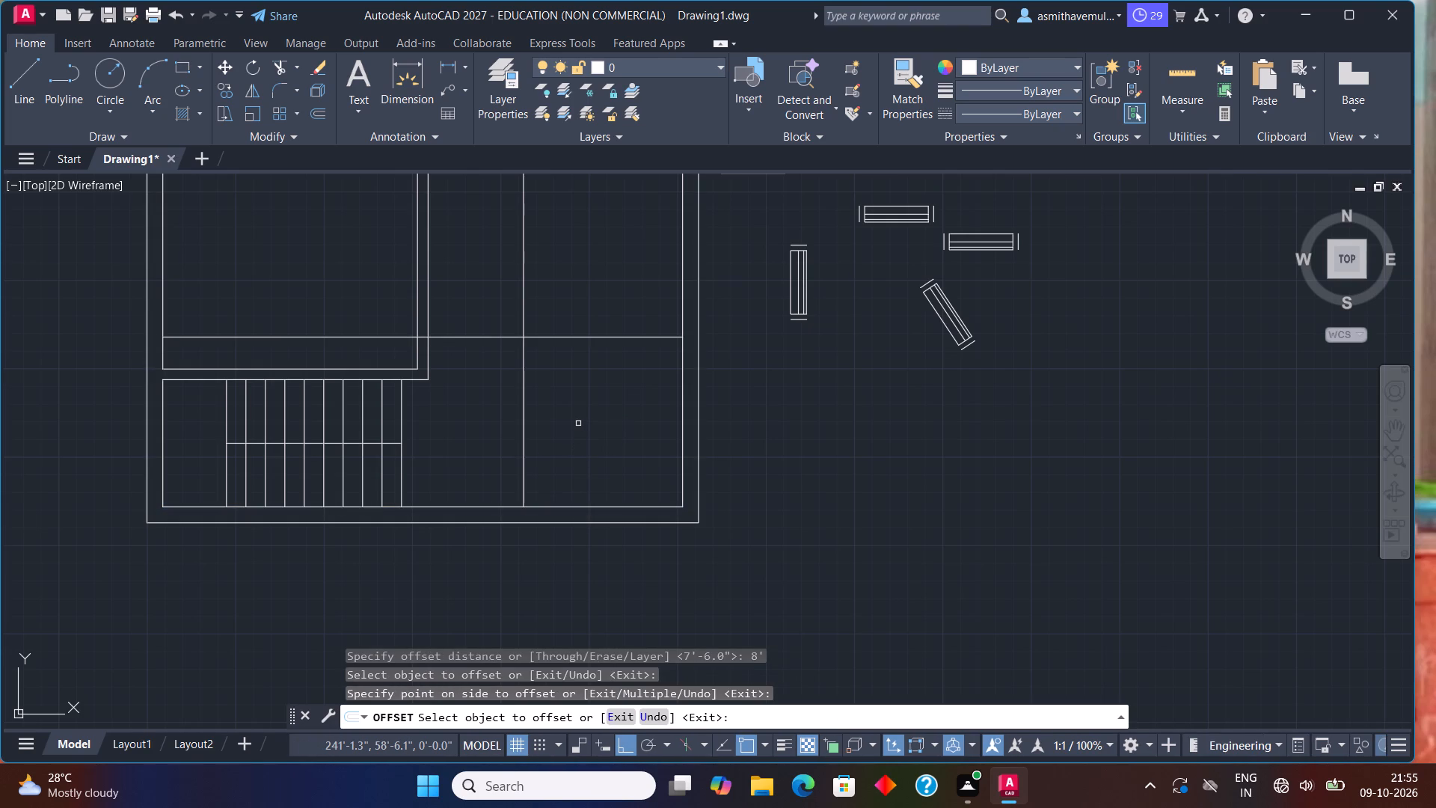
{"action": "key", "text": "Escape"}
Offset the new southeast room's north line 6" north and its west line 6" west for the partition thickness.
{"action": "key", "text": "o"}
{"action": "key", "text": "Return"}
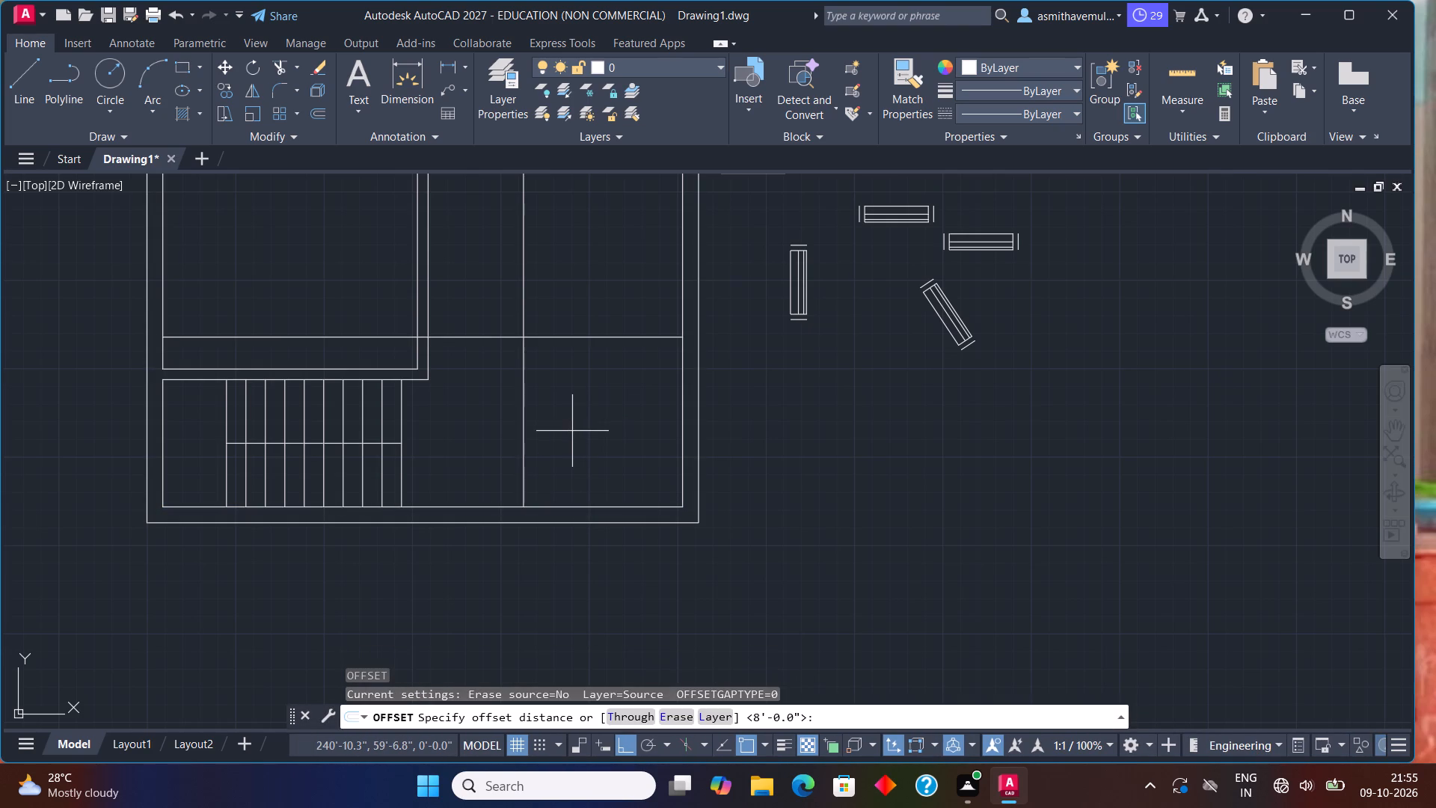
{"action": "key", "text": "6"}
{"action": "key", "text": "shift+quotedbl"}
{"action": "key", "text": "Return"}
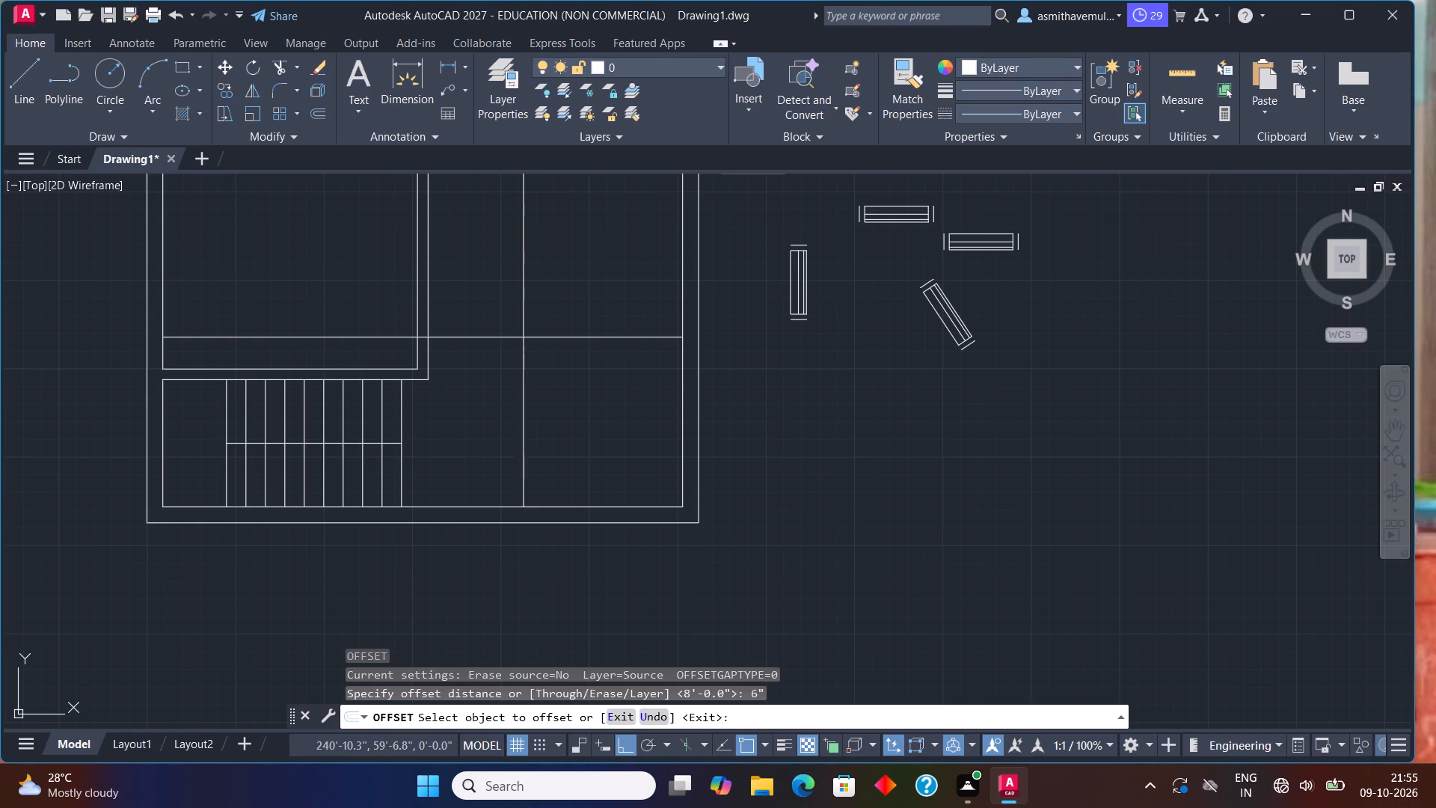
{"action": "left_click", "coordinate": [570, 337]}
{"action": "left_click", "coordinate": [571, 317]}
{"action": "left_click", "coordinate": [527, 390]}
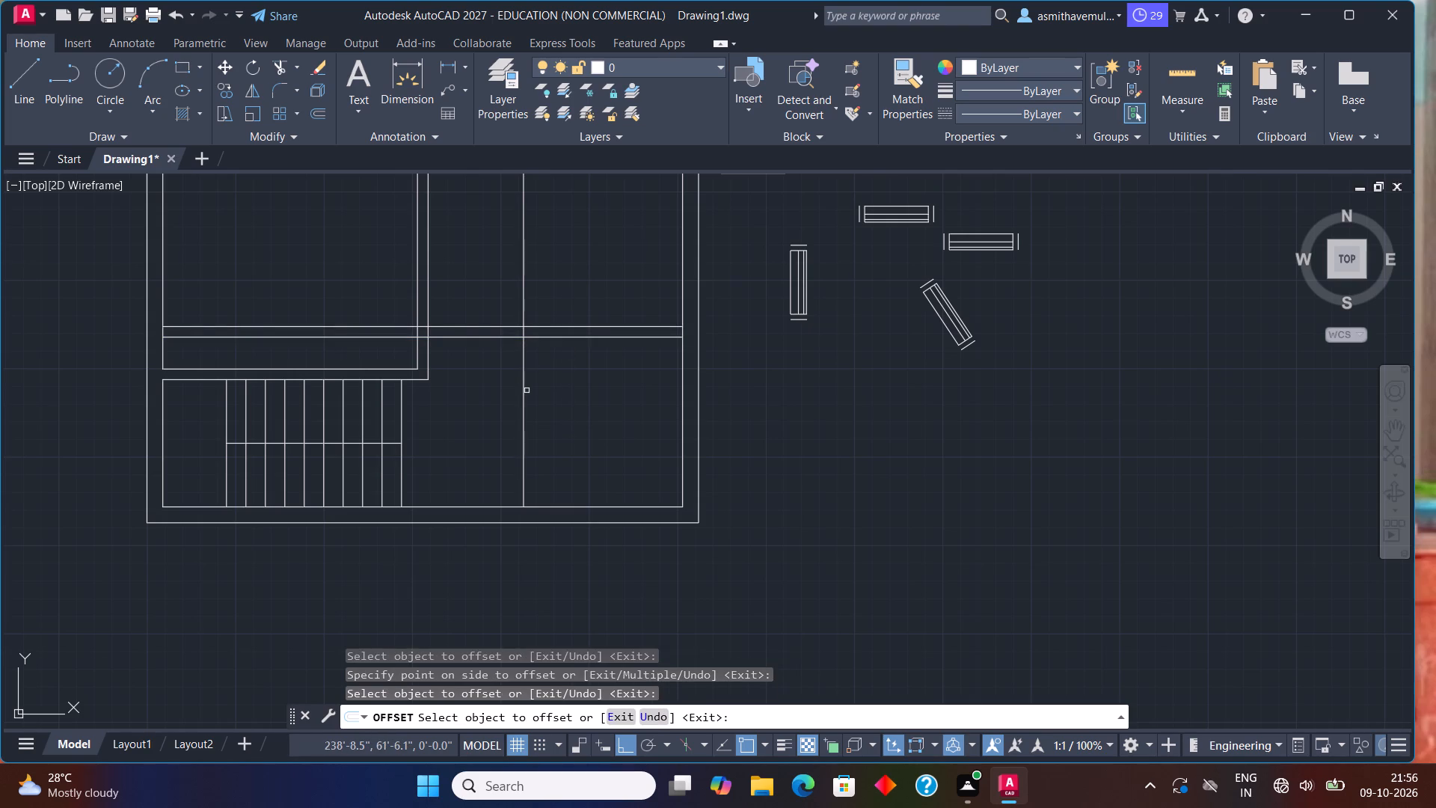
{"action": "left_click", "coordinate": [523, 391]}
{"action": "left_click", "coordinate": [509, 394]}
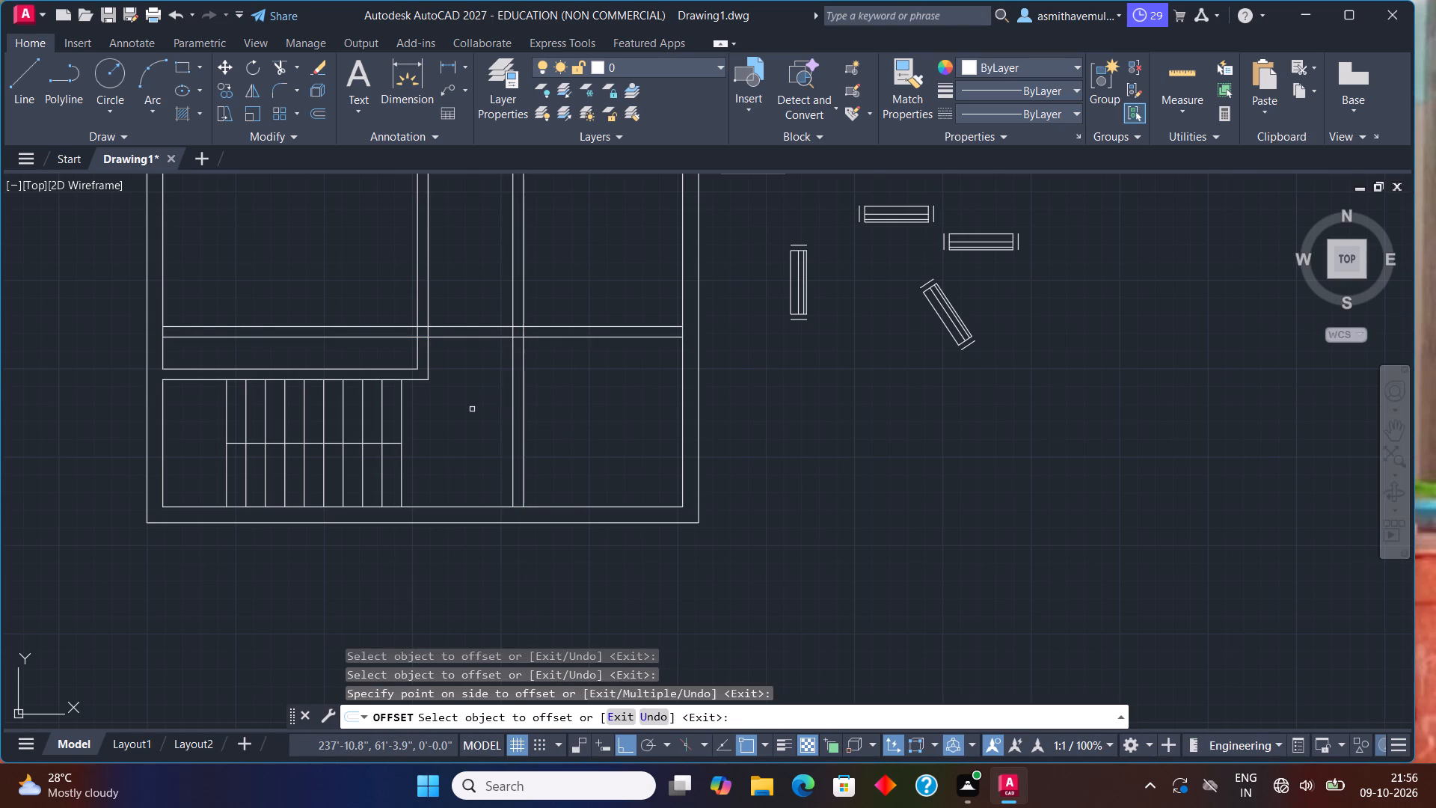
{"action": "key", "text": "Escape"}
Trim the southeast room's partition lines past its northwest corner, at their overlapping corner and where they meet the inner east and south wall lines.
{"action": "type", "text": "TRIM"}
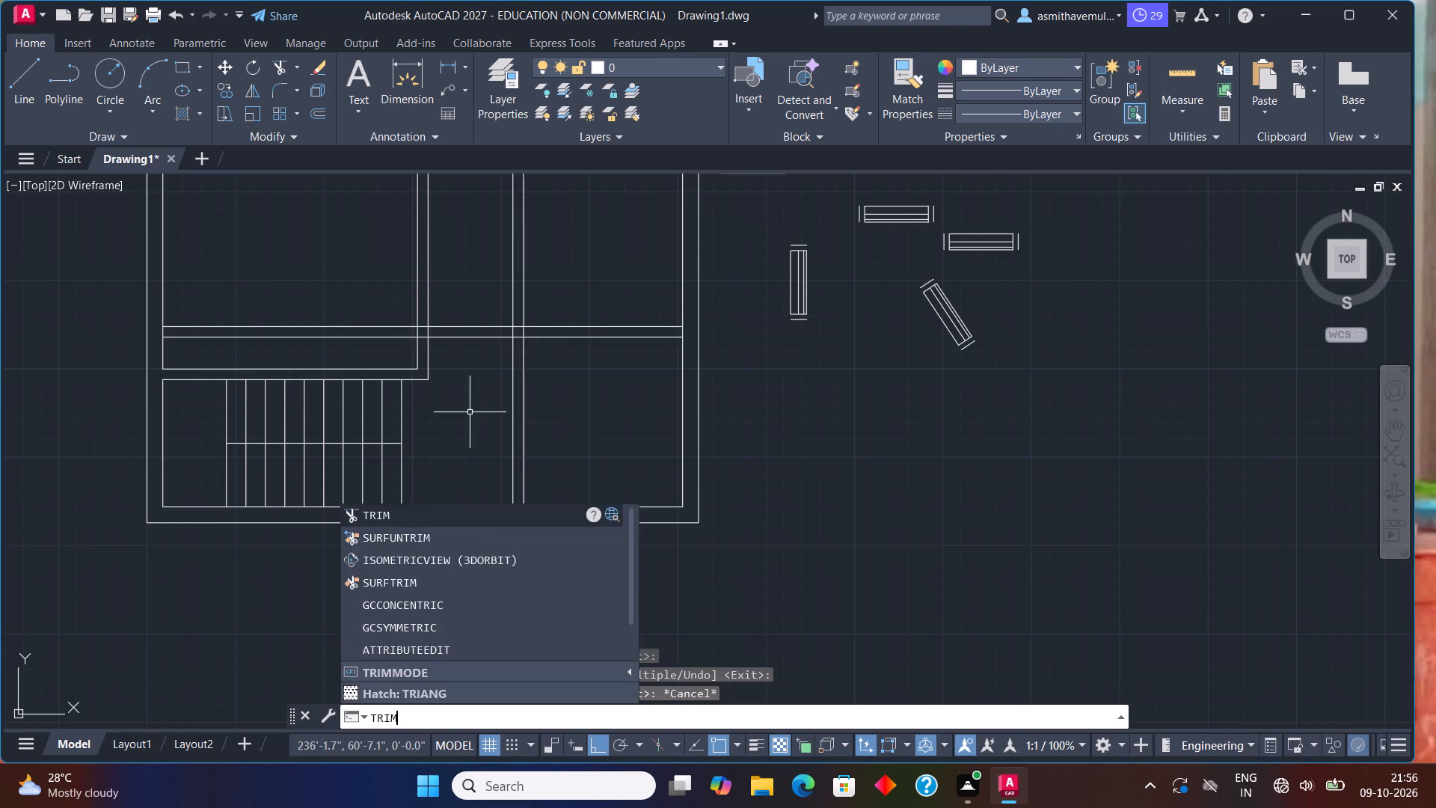
{"action": "key", "text": "Return"}
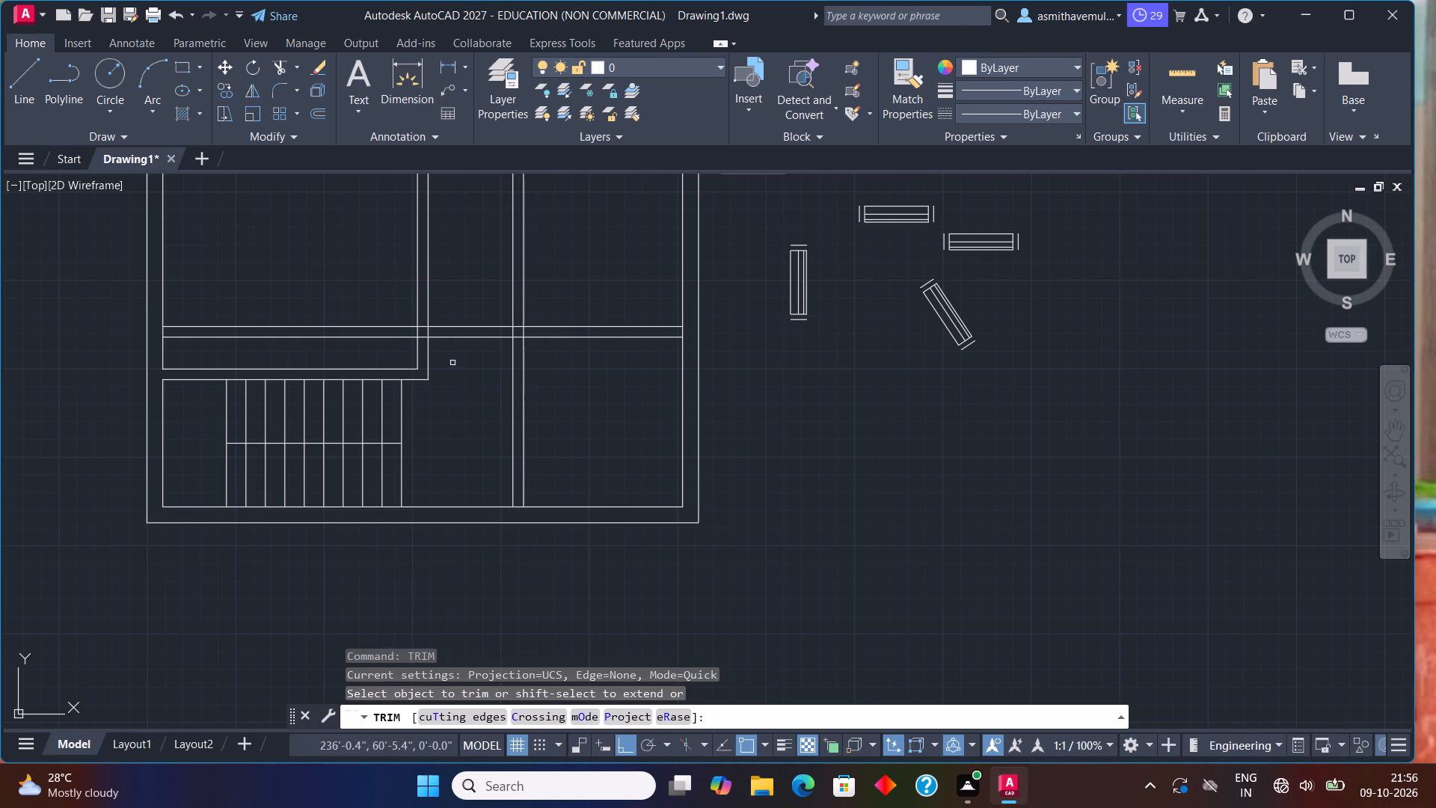
{"action": "left_click_drag", "start_coordinate": [457, 361], "coordinate": [559, 239]}
{"action": "scroll", "coordinate": [650, 323], "scroll_direction": "up", "scroll_amount": 1}
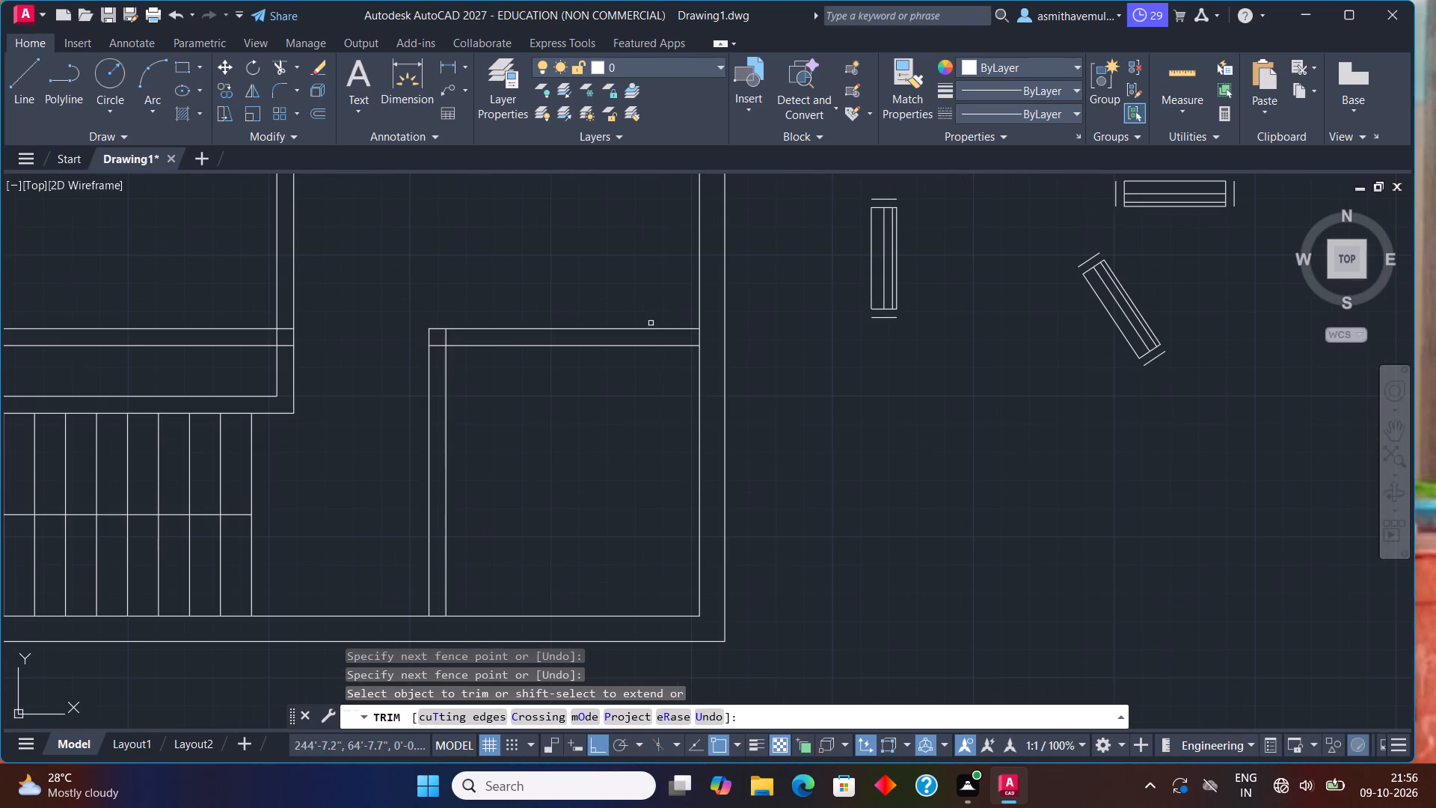
{"action": "scroll", "coordinate": [708, 328], "scroll_direction": "up", "scroll_amount": 1}
{"action": "left_click_drag", "start_coordinate": [706, 331], "coordinate": [676, 340]}
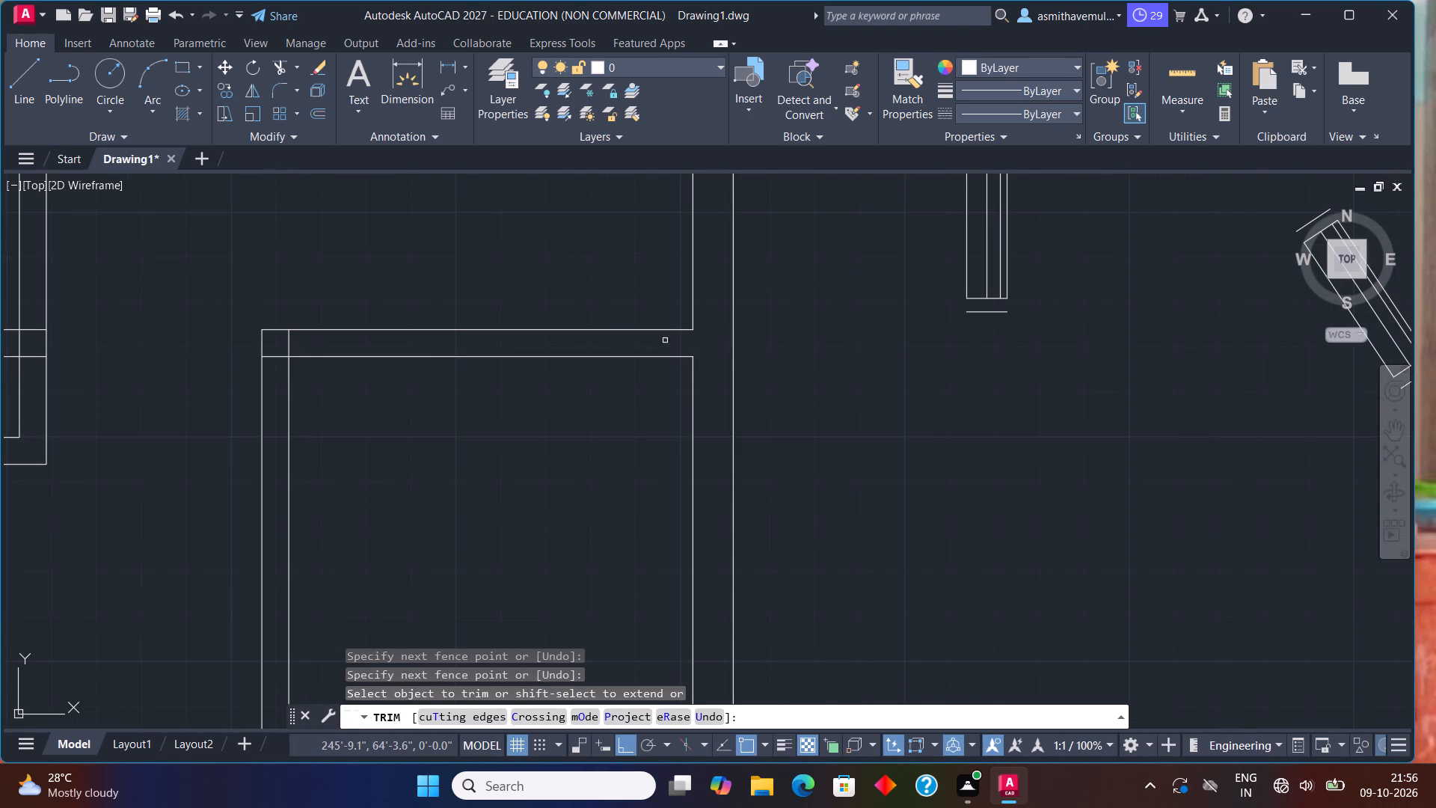
{"action": "left_click", "coordinate": [290, 338]}
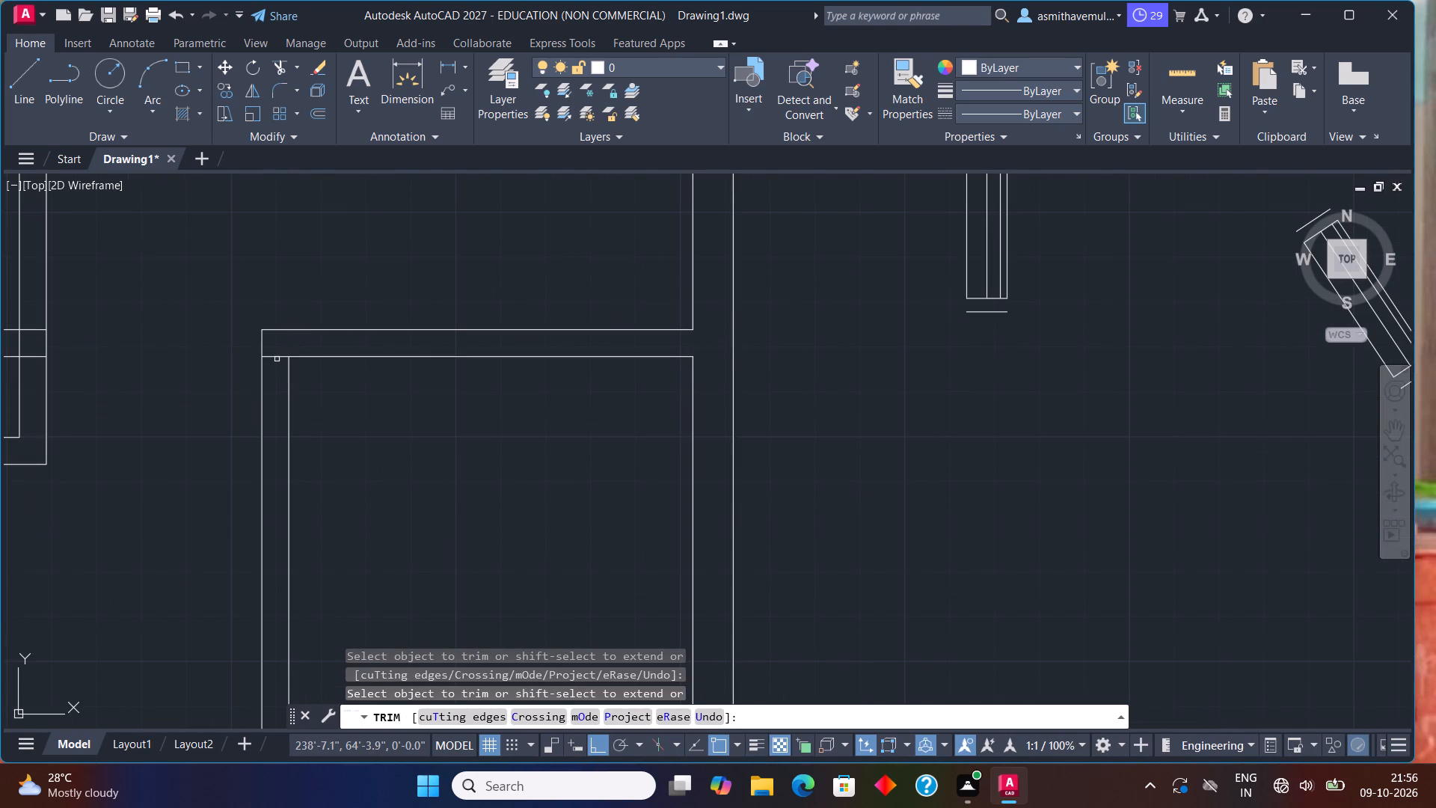
{"action": "left_click", "coordinate": [277, 357]}
{"action": "middle_click_drag", "start_coordinate": [375, 509], "coordinate": [397, 368]}
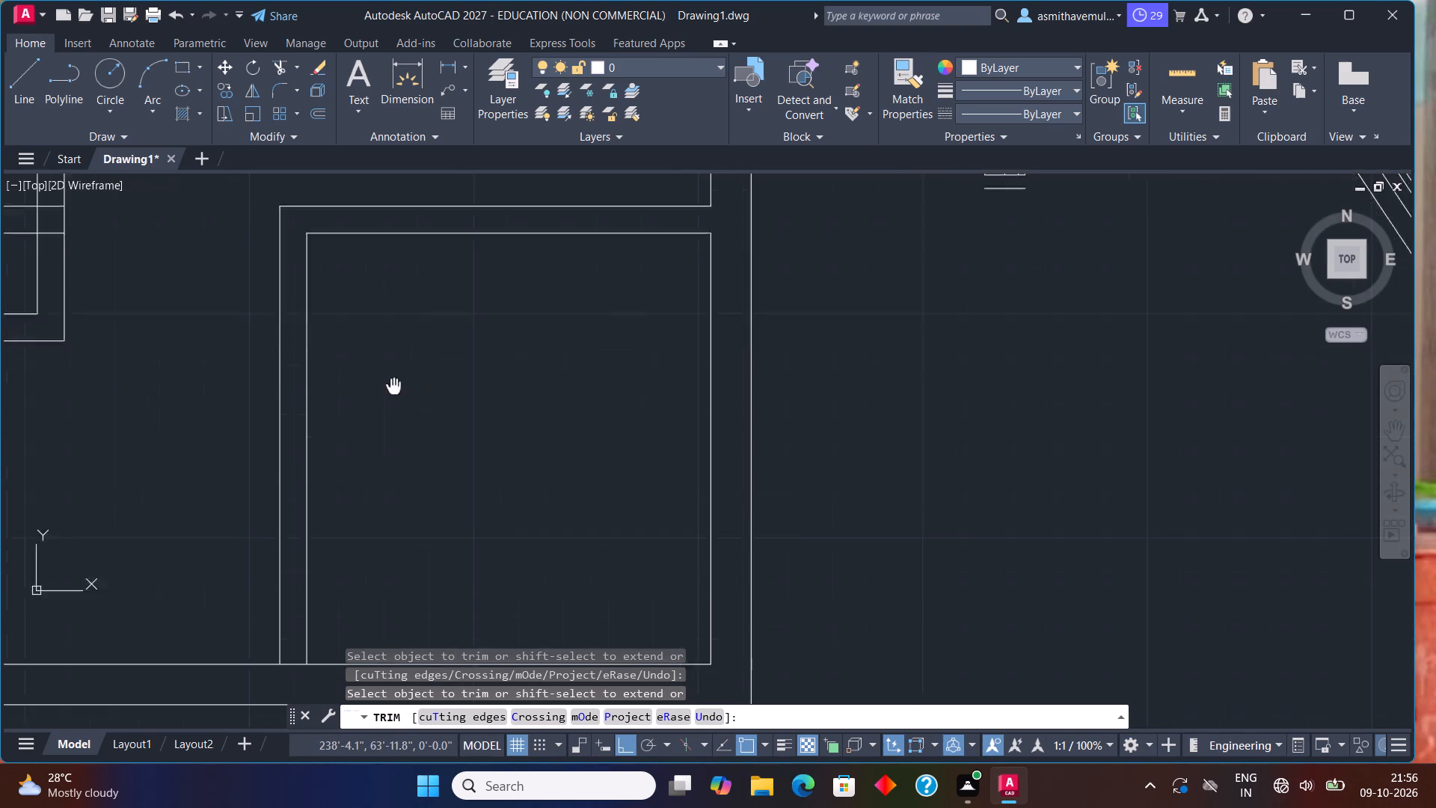
{"action": "middle_click_drag", "start_coordinate": [397, 368], "coordinate": [416, 275]}
{"action": "left_click", "coordinate": [319, 551]}
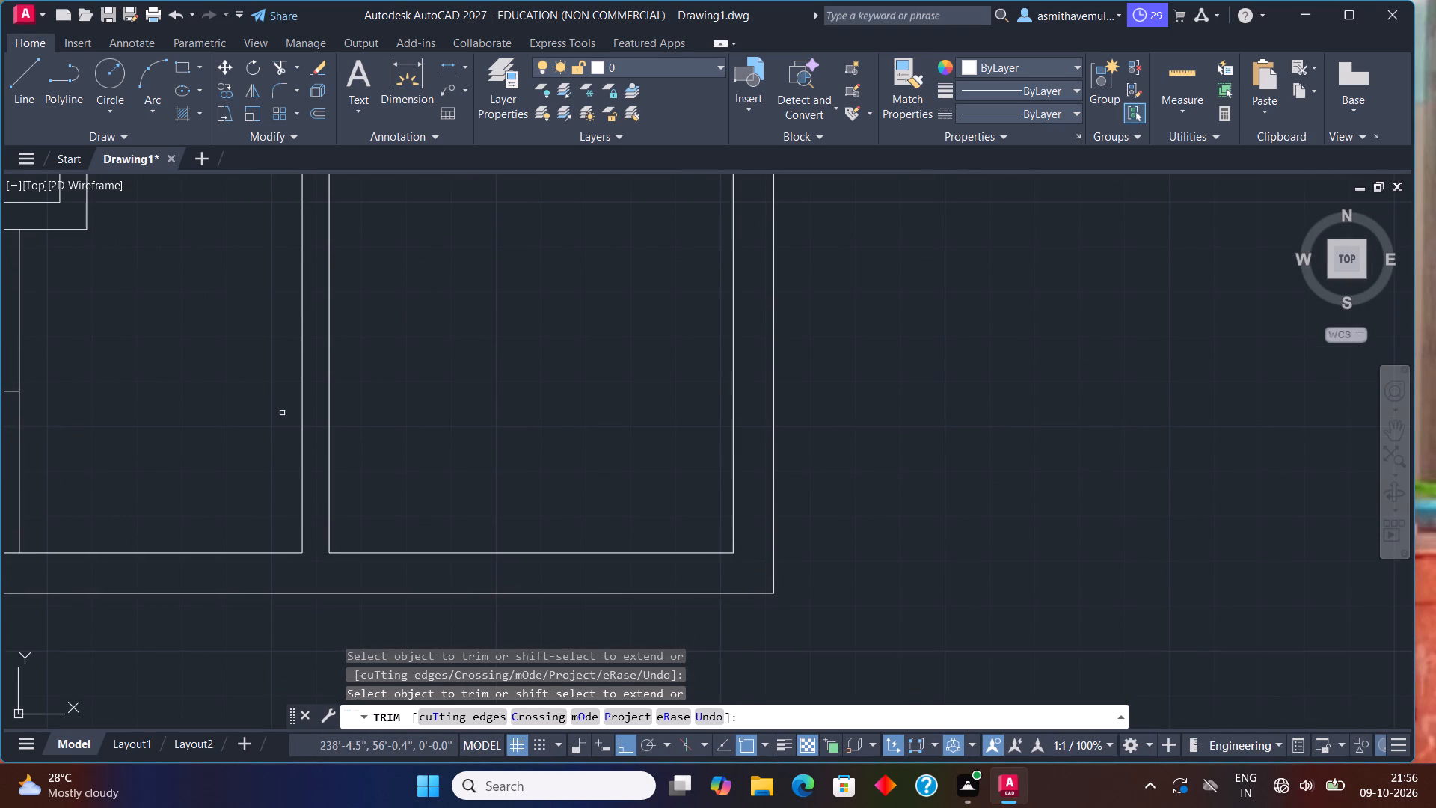
Trim the leftover horizontal partition lines crossing the room north of the staircase and its east partition.
{"action": "scroll", "coordinate": [277, 404], "scroll_direction": "down", "scroll_amount": 2}
{"action": "middle_click_drag", "start_coordinate": [257, 398], "coordinate": [343, 533]}
{"action": "left_click_drag", "start_coordinate": [224, 377], "coordinate": [214, 443]}
{"action": "scroll", "coordinate": [268, 423], "scroll_direction": "up", "scroll_amount": 2}
{"action": "left_click", "coordinate": [297, 411]}
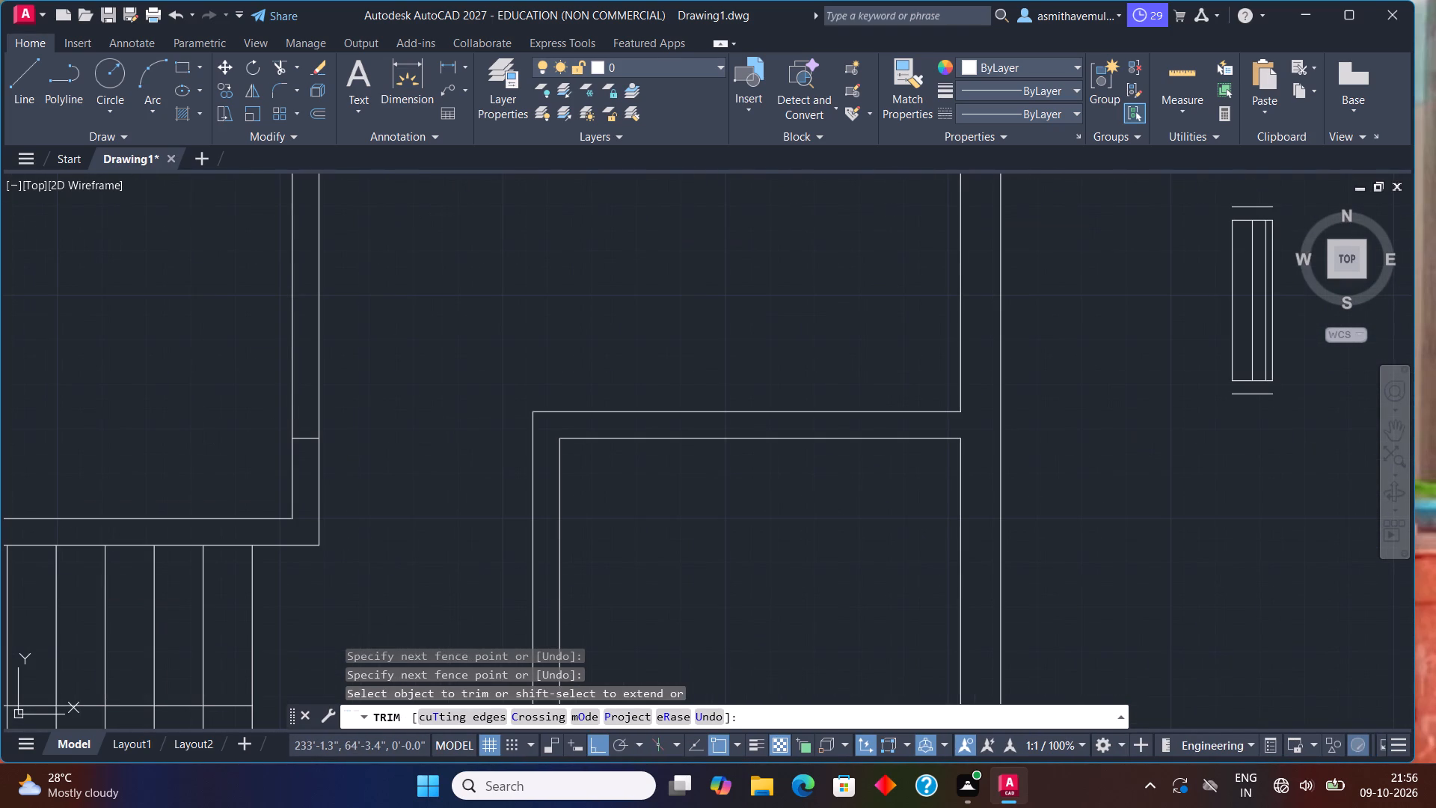
{"action": "left_click", "coordinate": [305, 436]}
{"action": "scroll", "coordinate": [803, 287], "scroll_direction": "down", "scroll_amount": 1}
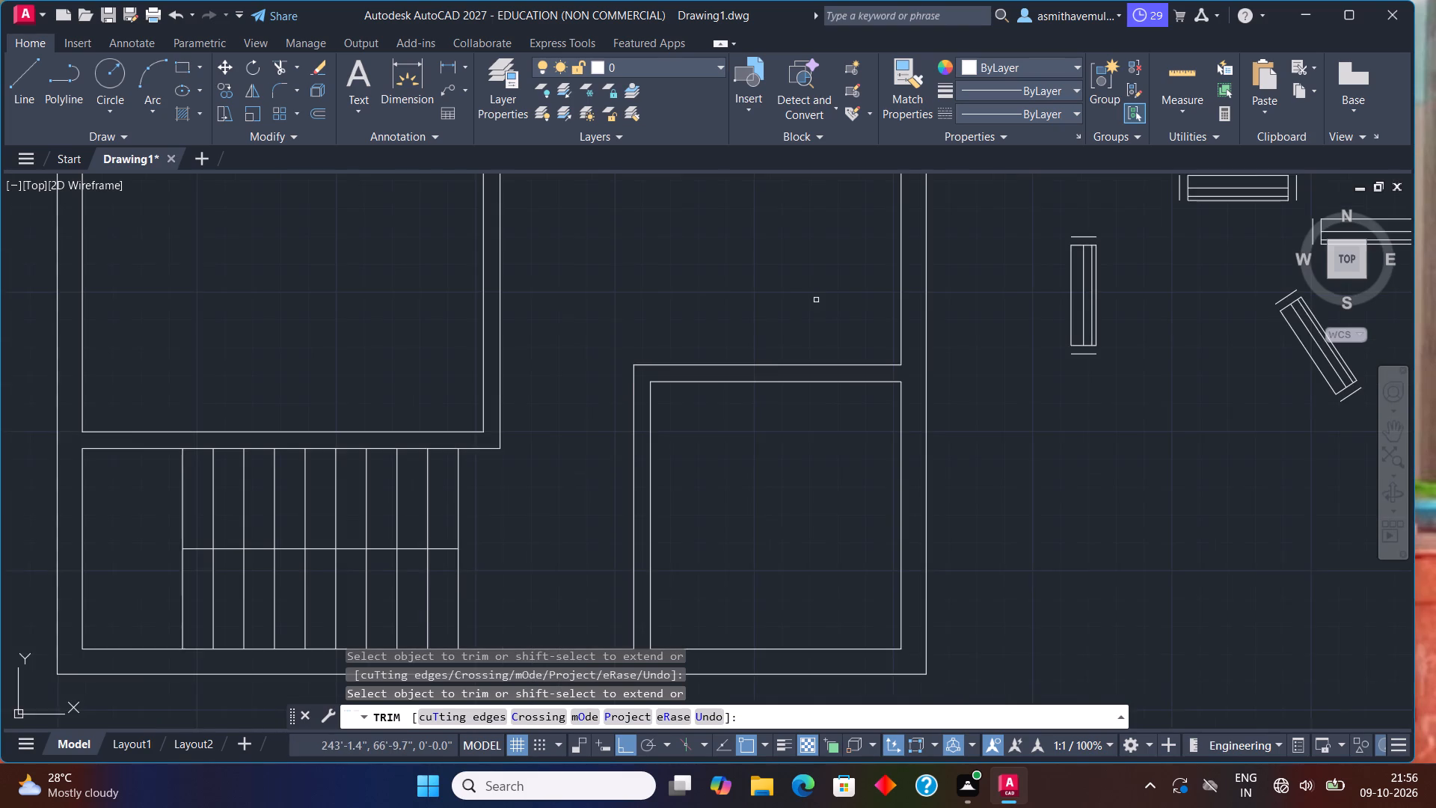
{"action": "scroll", "coordinate": [820, 301], "scroll_direction": "down", "scroll_amount": 1}
{"action": "middle_click_drag", "start_coordinate": [709, 223], "coordinate": [687, 464]}
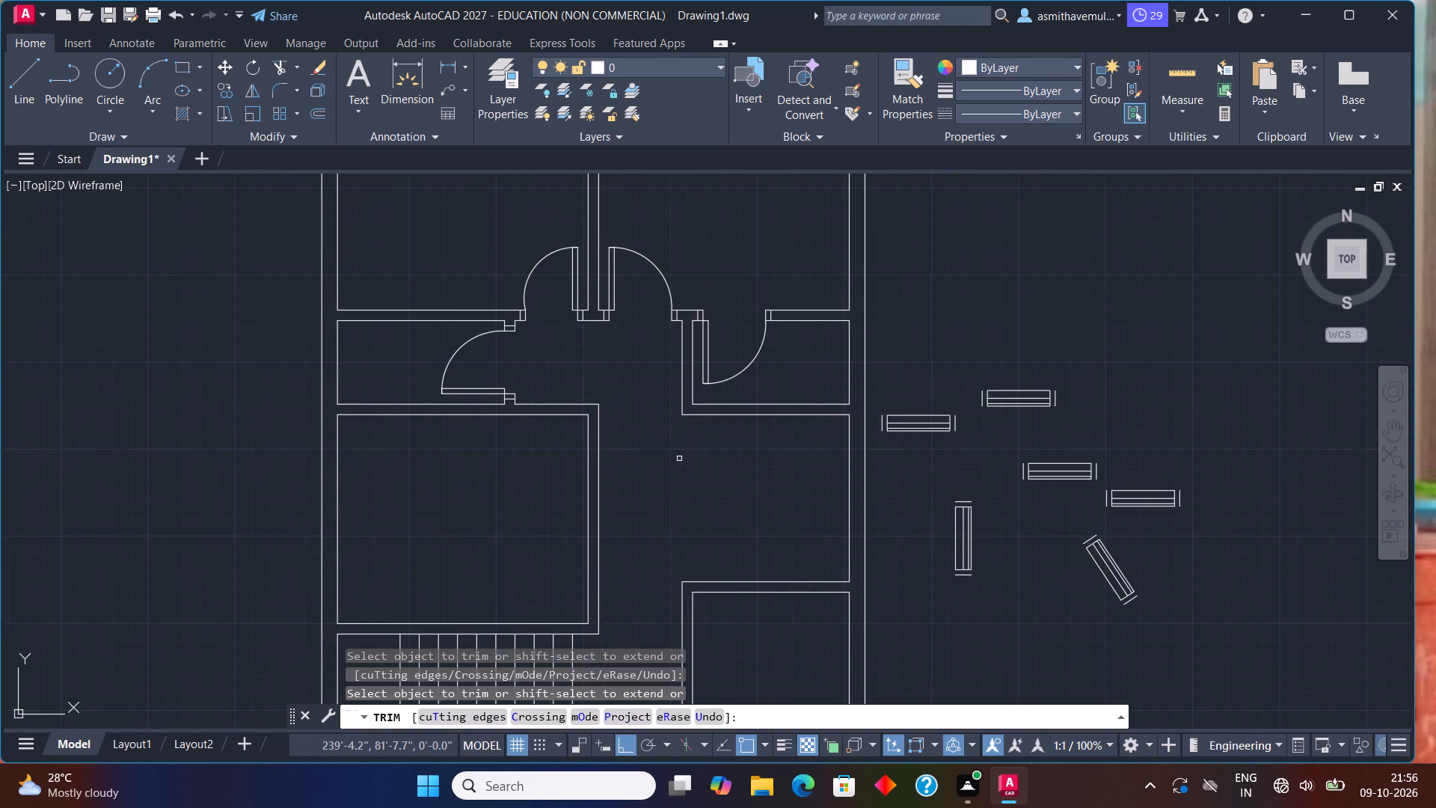
{"action": "scroll", "coordinate": [679, 456], "scroll_direction": "down", "scroll_amount": 1}
{"action": "middle_click_drag", "start_coordinate": [667, 487], "coordinate": [653, 440]}
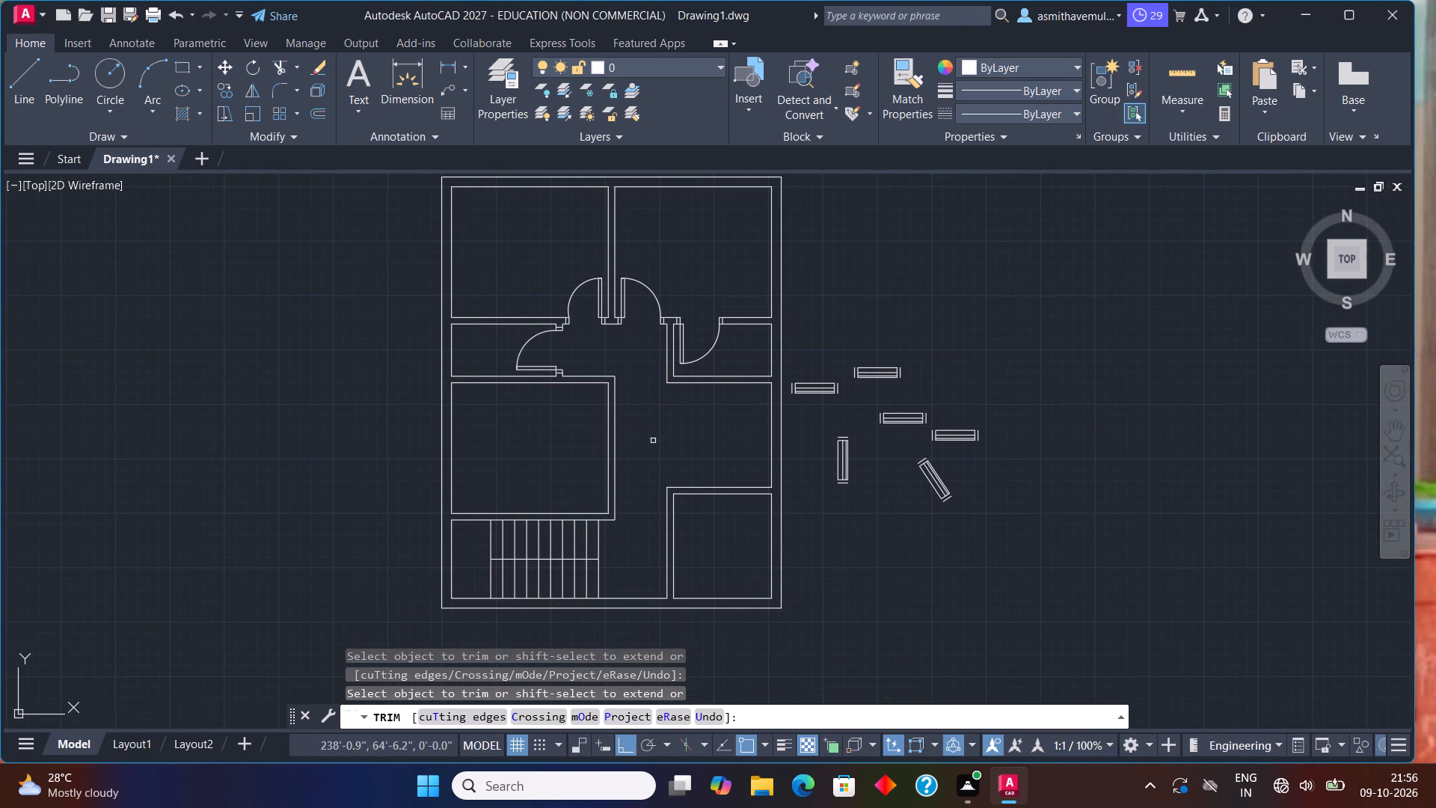
{"action": "key", "text": "Escape"}
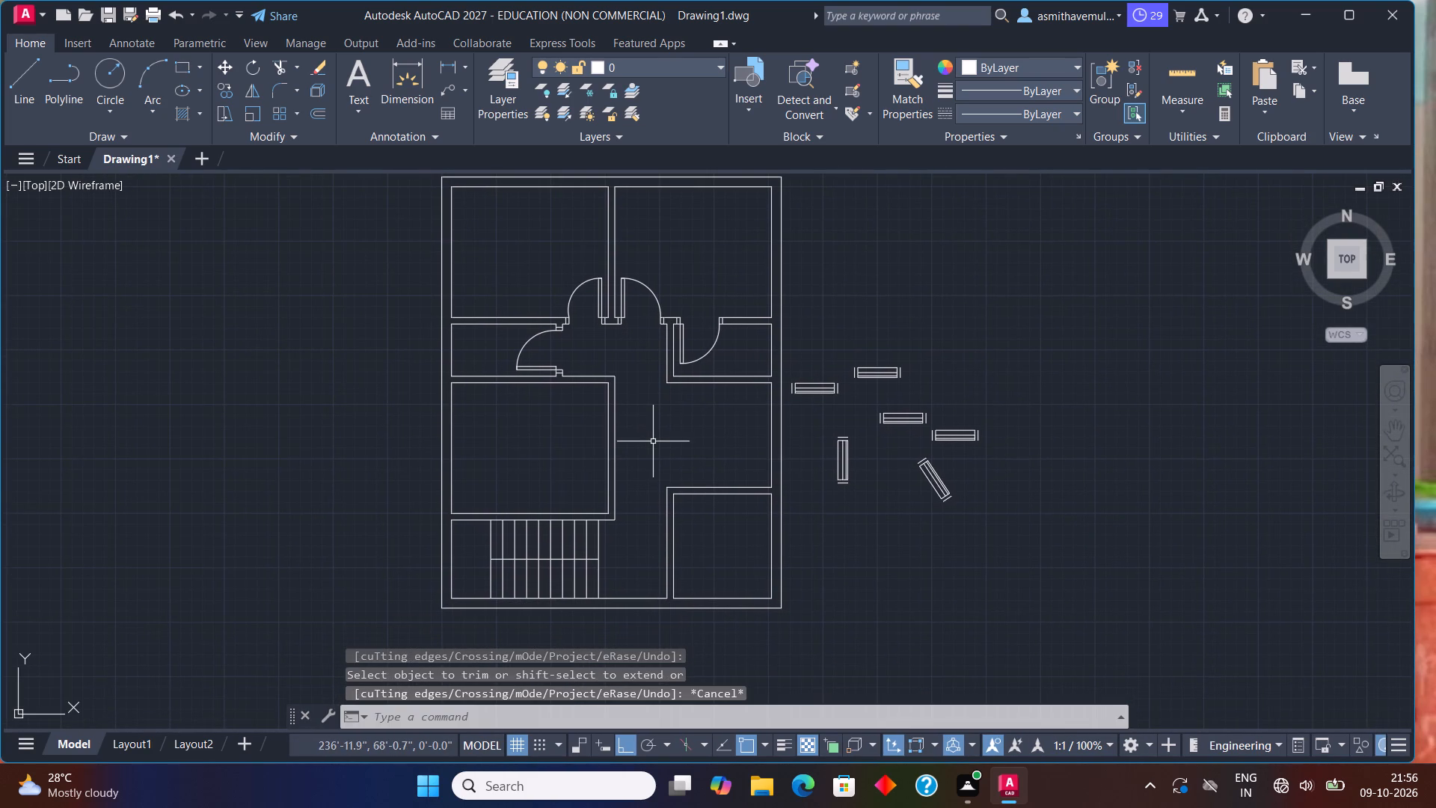
Draw a line across the north partition of the room above the staircase, starting 3" west of the room's inner northeast corner.
{"action": "scroll", "coordinate": [595, 382], "scroll_direction": "up", "scroll_amount": 1}
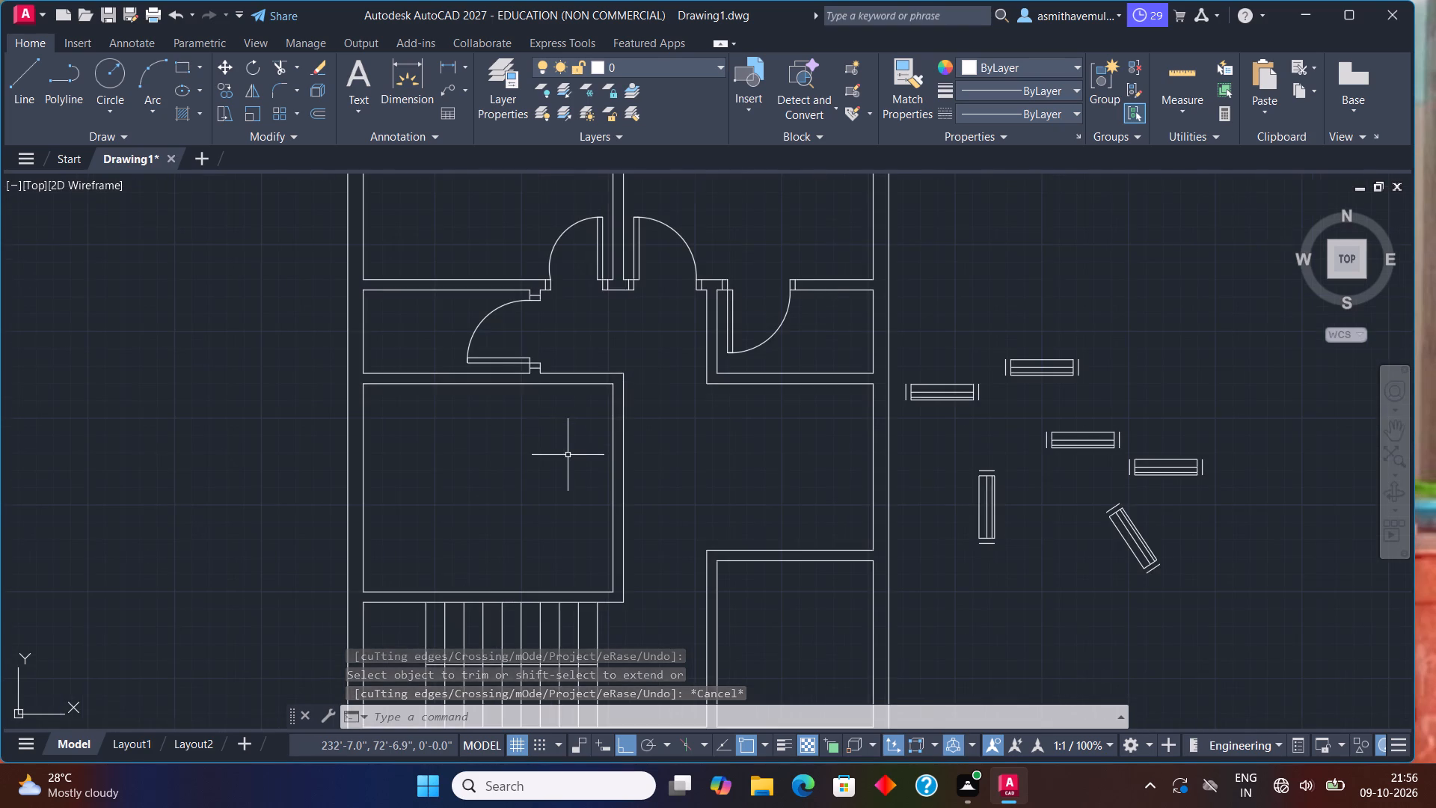
{"action": "scroll", "coordinate": [568, 455], "scroll_direction": "up", "scroll_amount": 1}
{"action": "middle_click_drag", "start_coordinate": [568, 455], "coordinate": [493, 534]}
{"action": "key", "text": "l"}
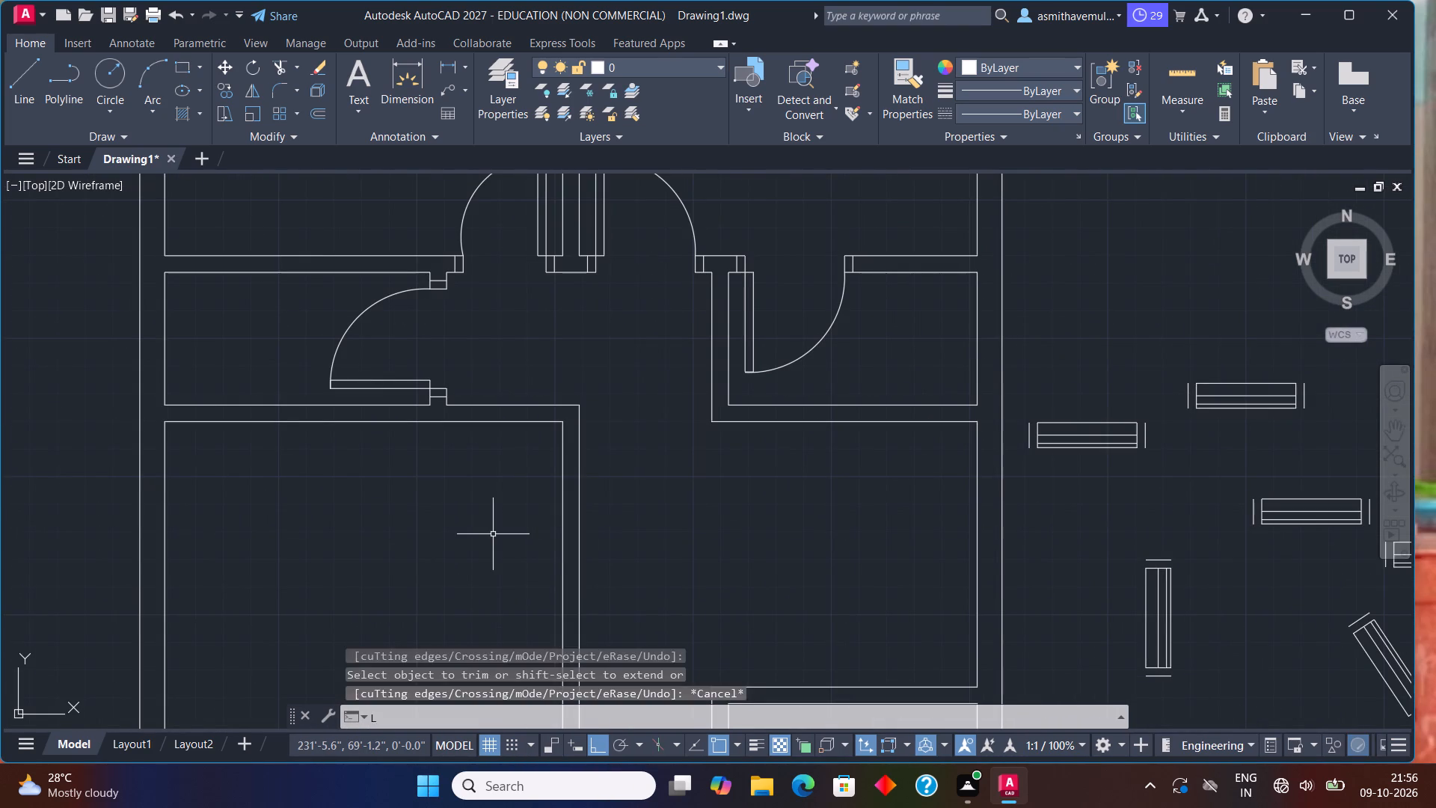
{"action": "key", "text": "Return"}
{"action": "type", "text": "FROM"}
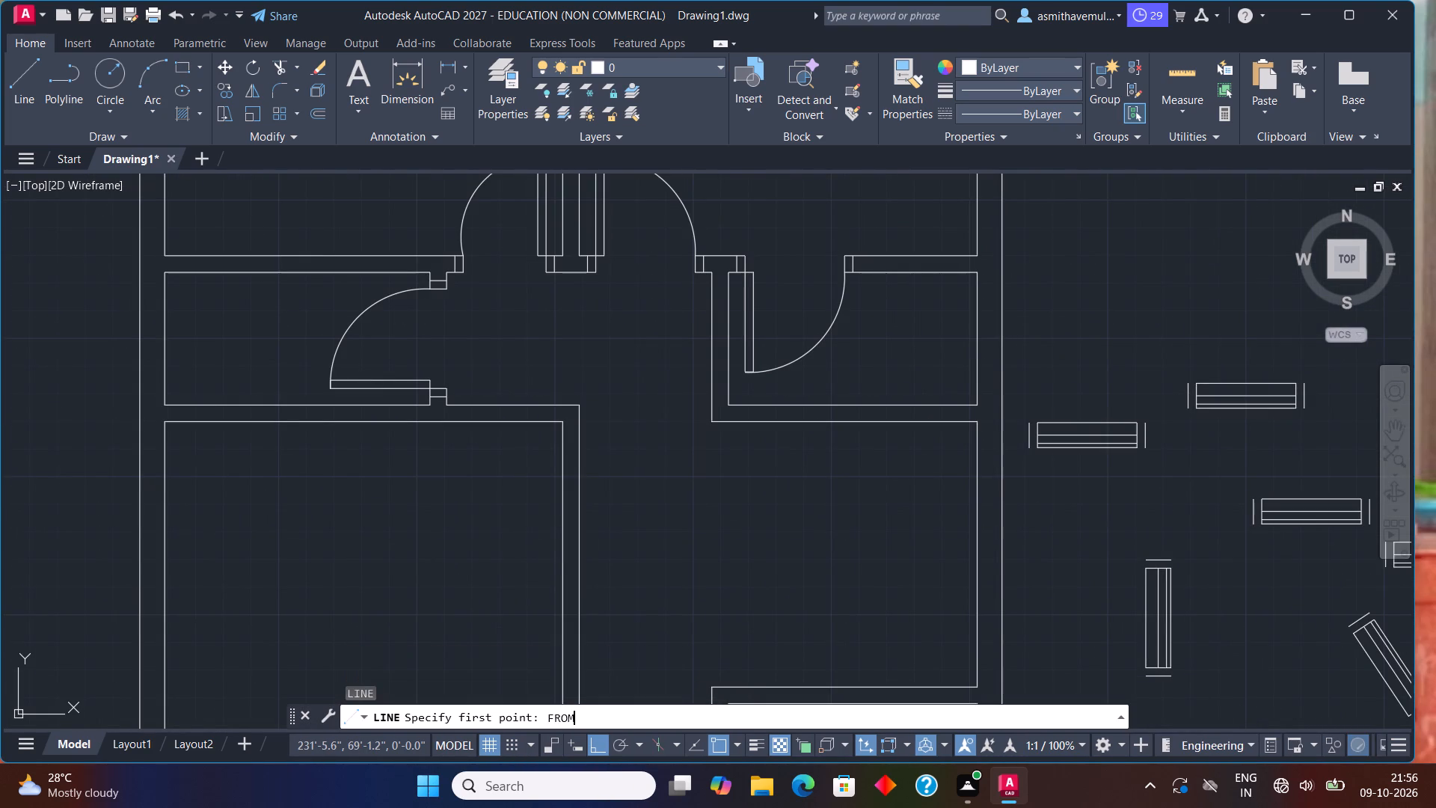
{"action": "key", "text": "Return"}
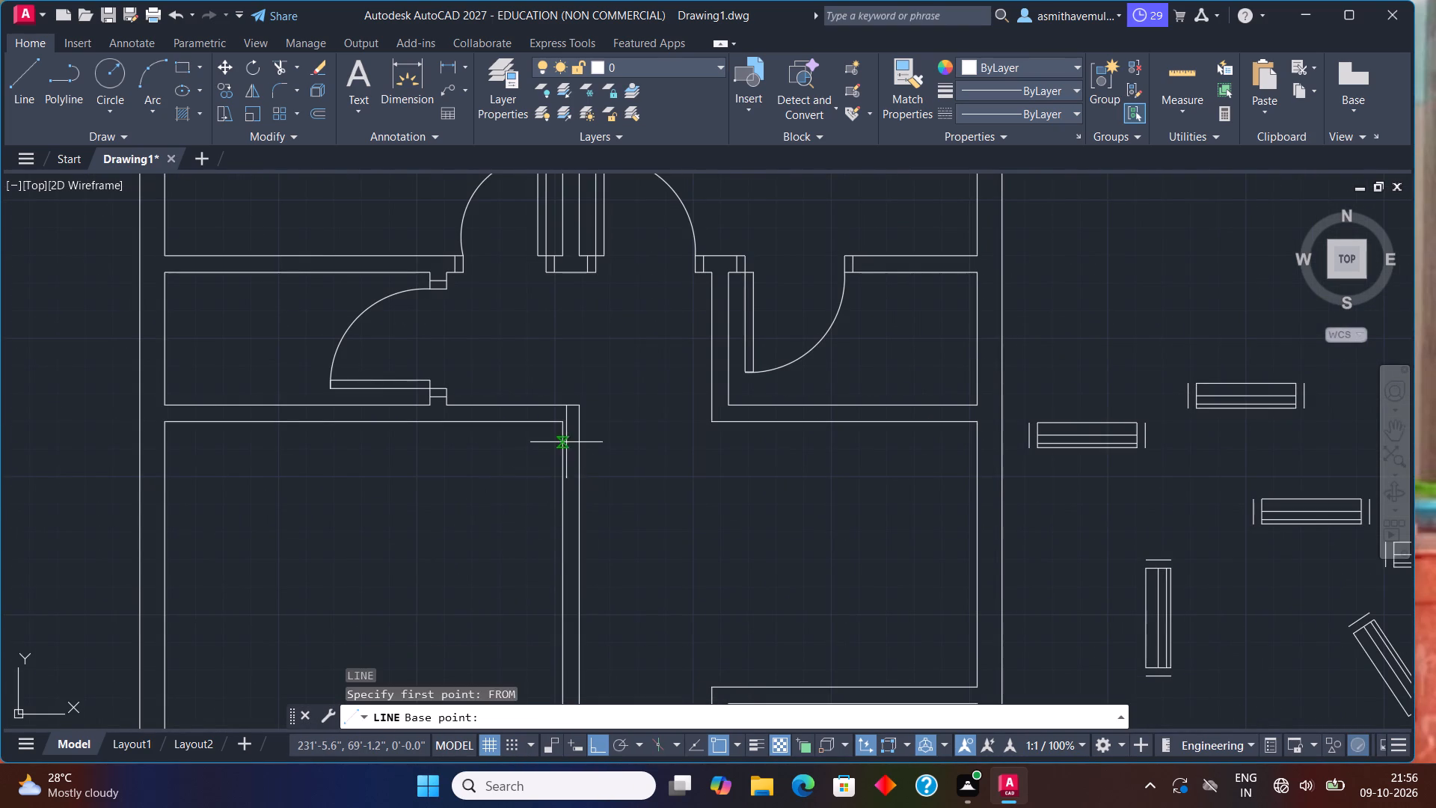
{"action": "left_click", "coordinate": [559, 426]}
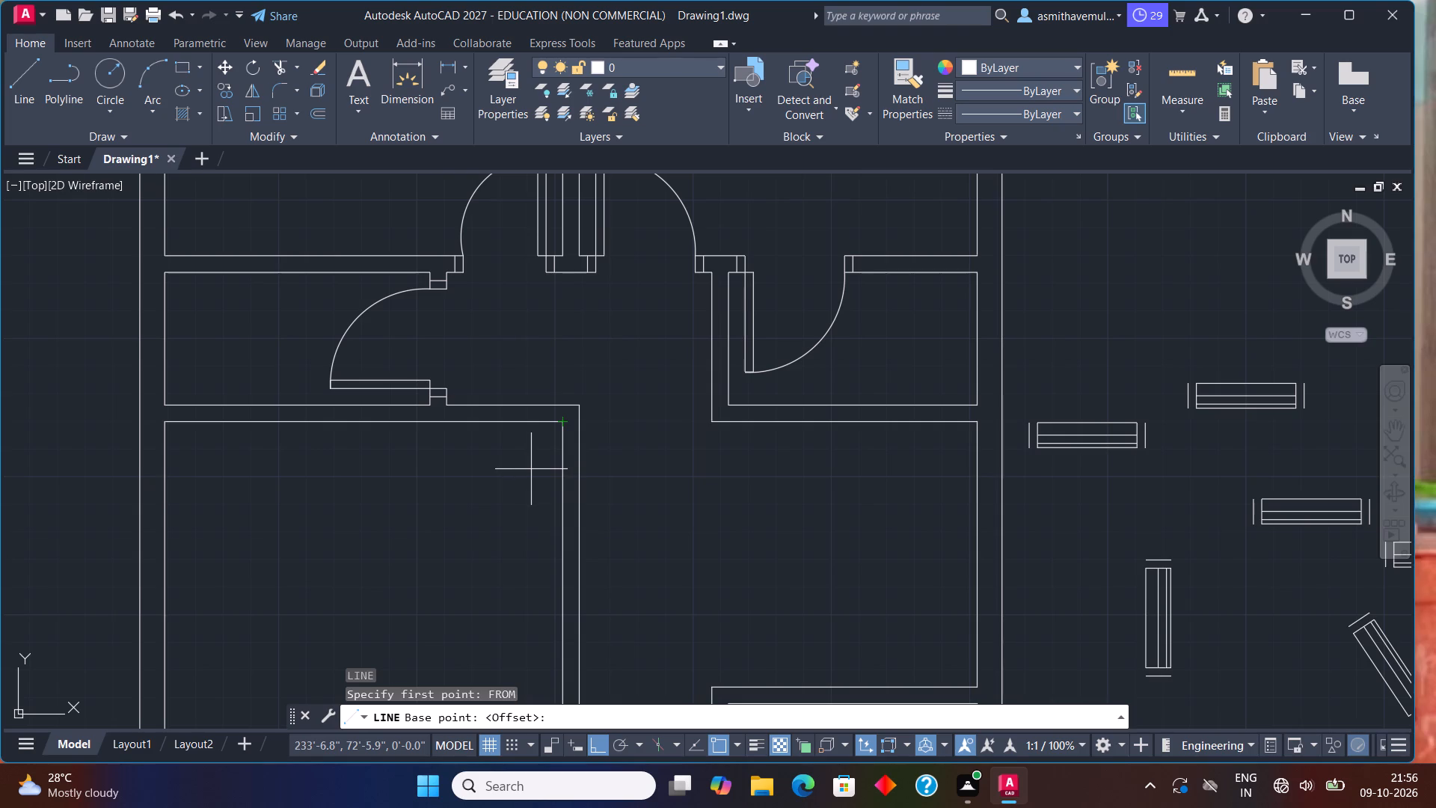
{"action": "key", "text": "shift+at"}
{"action": "type", "text": "-3"}
{"action": "key", "text": "shift+quotedbl"}
{"action": "type", "text": ",0"}
{"action": "key", "text": "Return"}
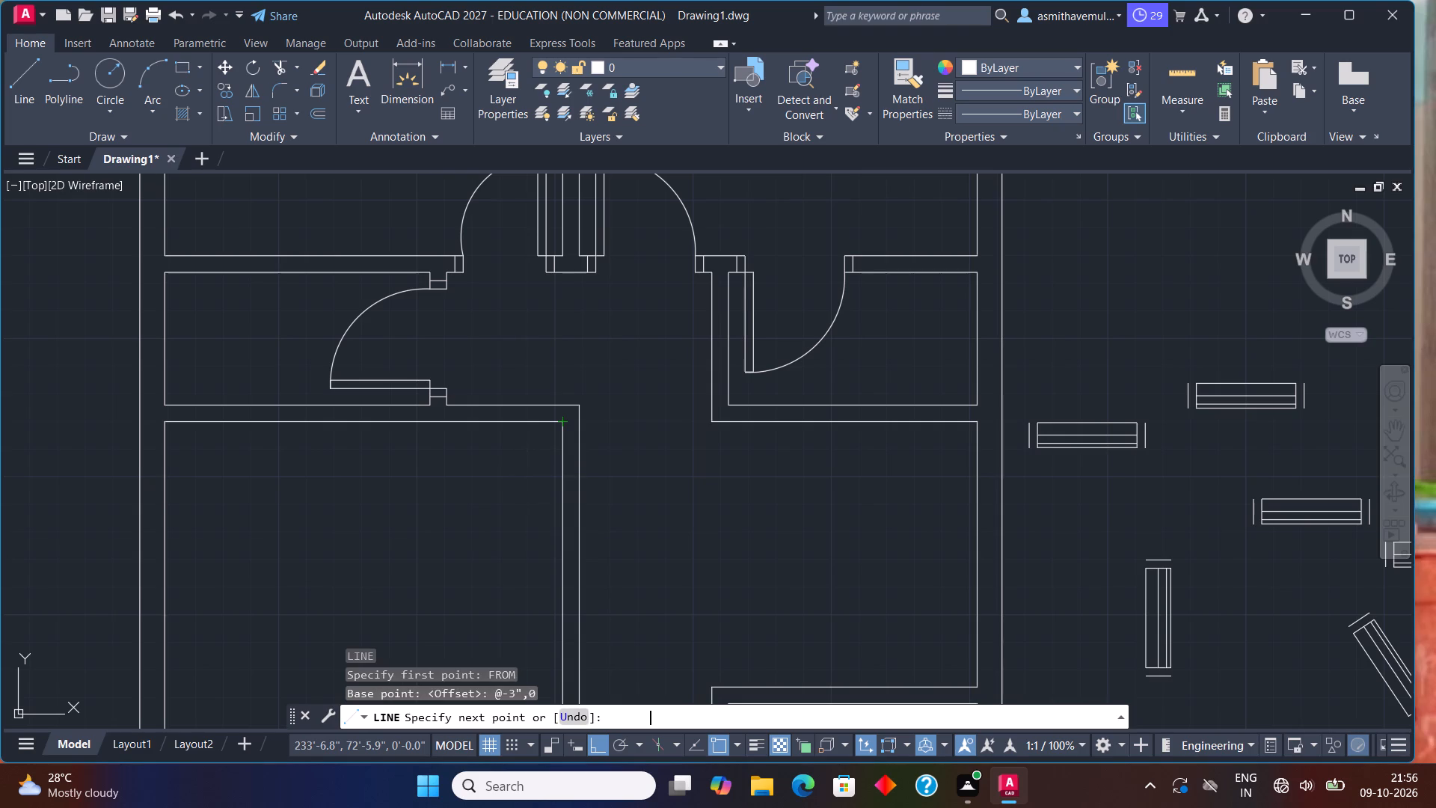
{"action": "left_click", "coordinate": [550, 407]}
{"action": "key", "text": "Escape"}
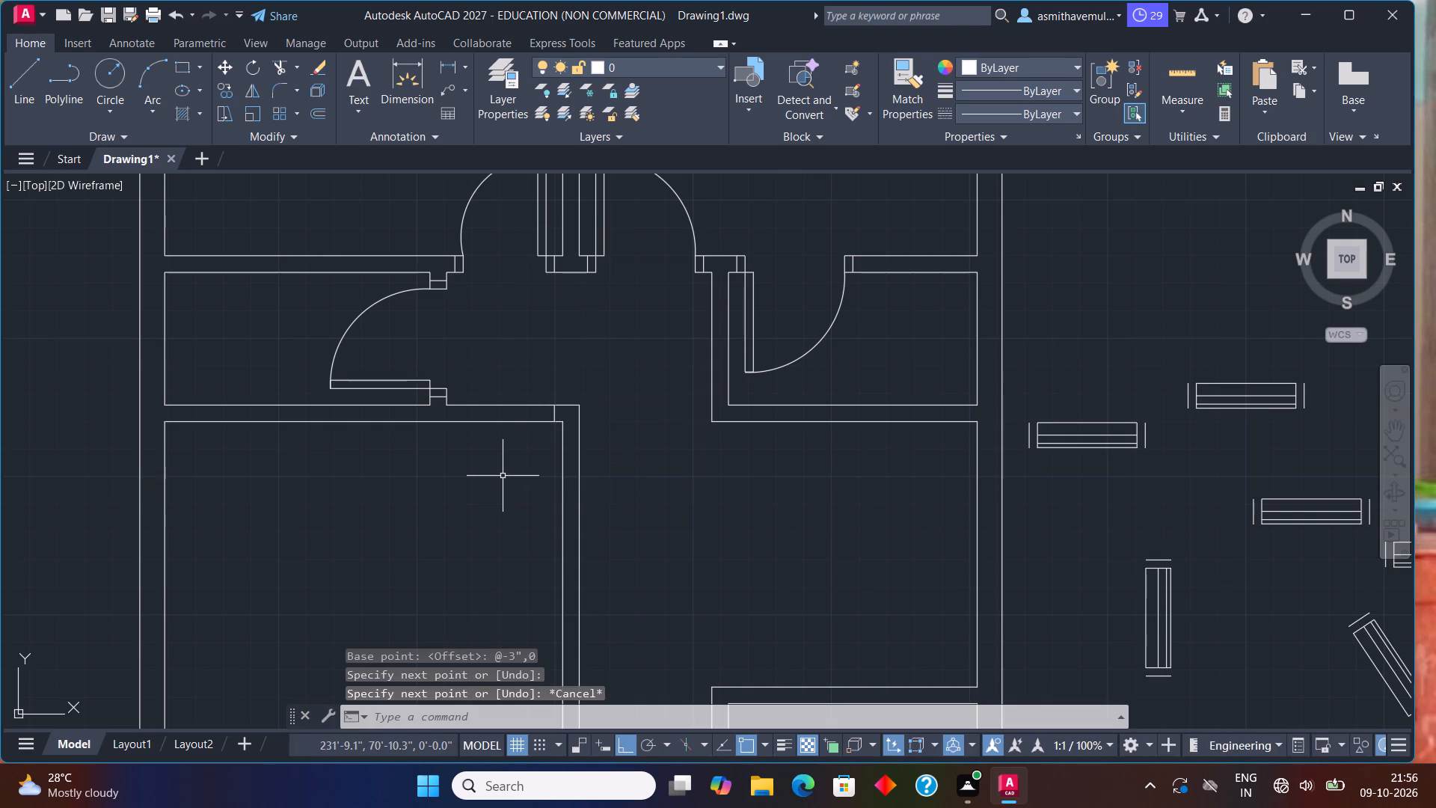
Offset the new line across the partition 3" to the west to form the door's east jamb.
{"action": "key", "text": "o"}
{"action": "key", "text": "Return"}
{"action": "key", "text": "3"}
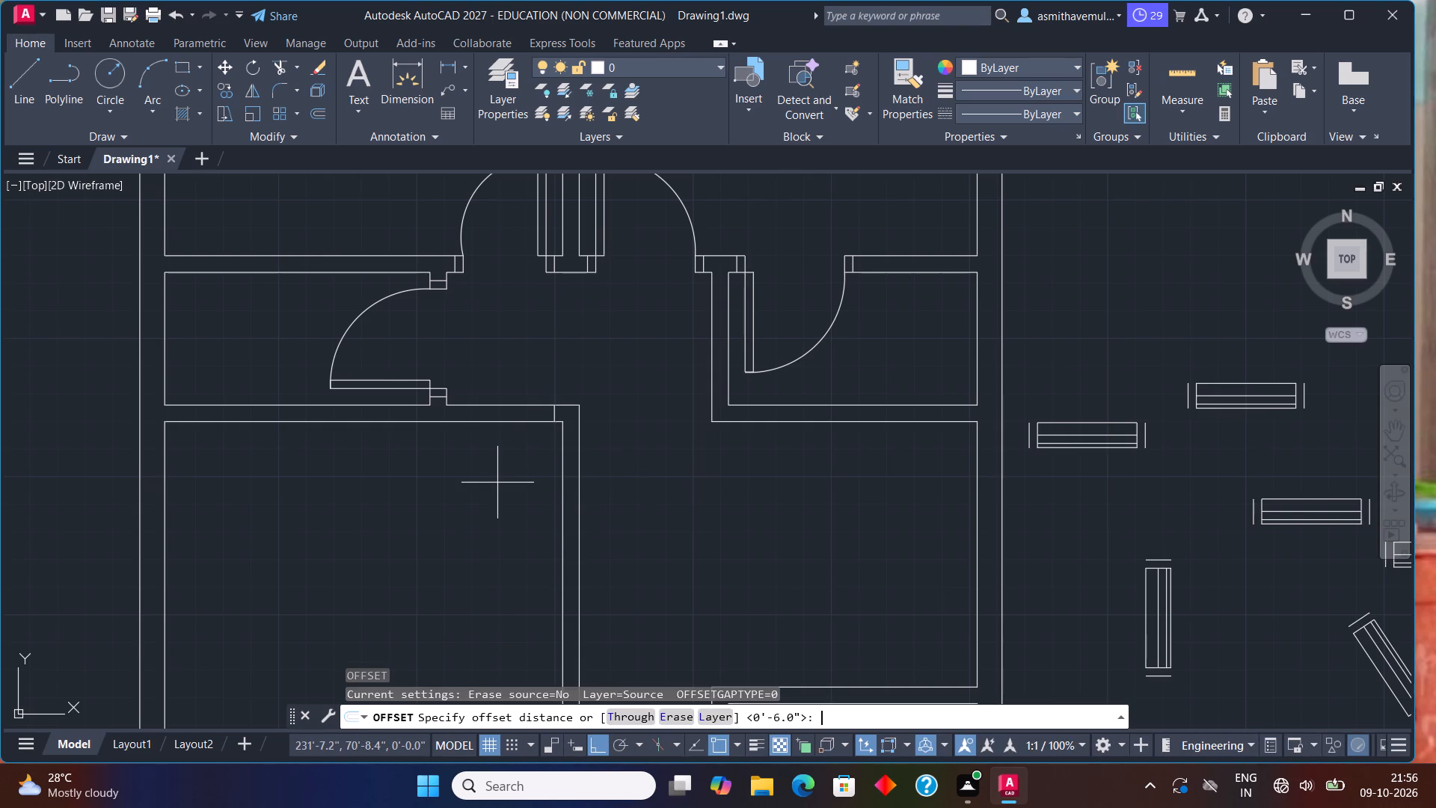
{"action": "key", "text": "shift+quotedbl"}
{"action": "key", "text": "Return"}
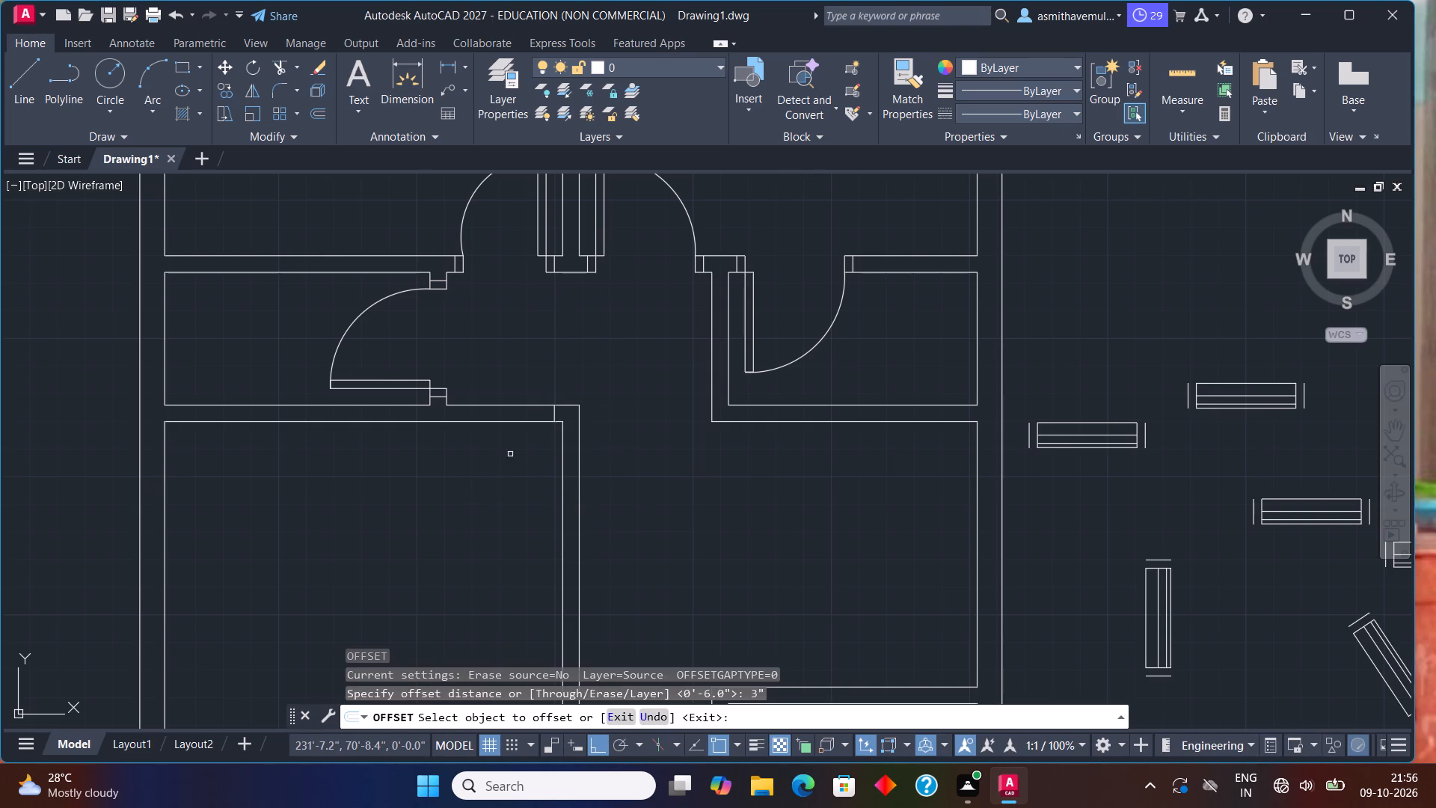
{"action": "scroll", "coordinate": [536, 411], "scroll_direction": "up", "scroll_amount": 1}
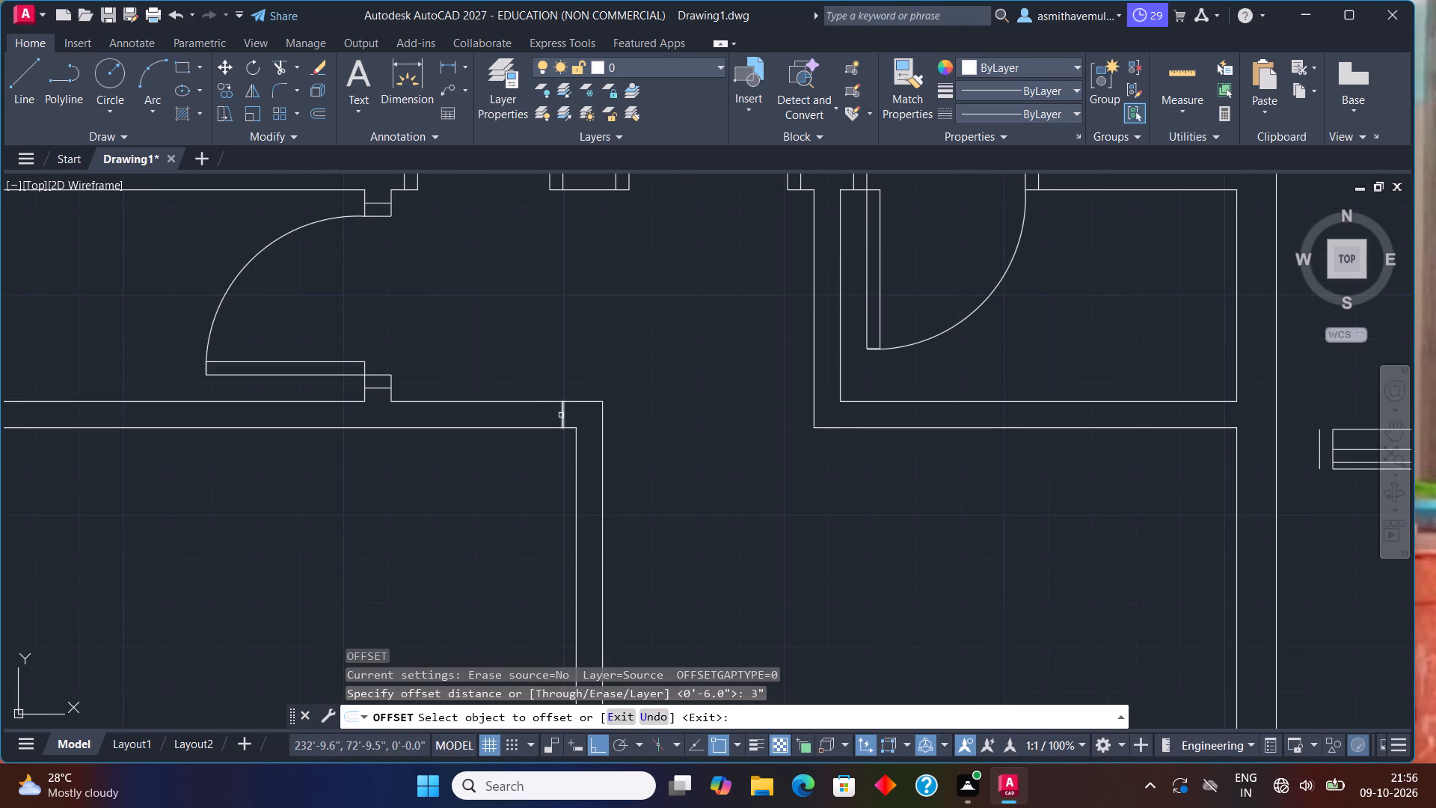
{"action": "left_click", "coordinate": [561, 415]}
{"action": "left_click", "coordinate": [525, 418]}
{"action": "key", "text": "Escape"}
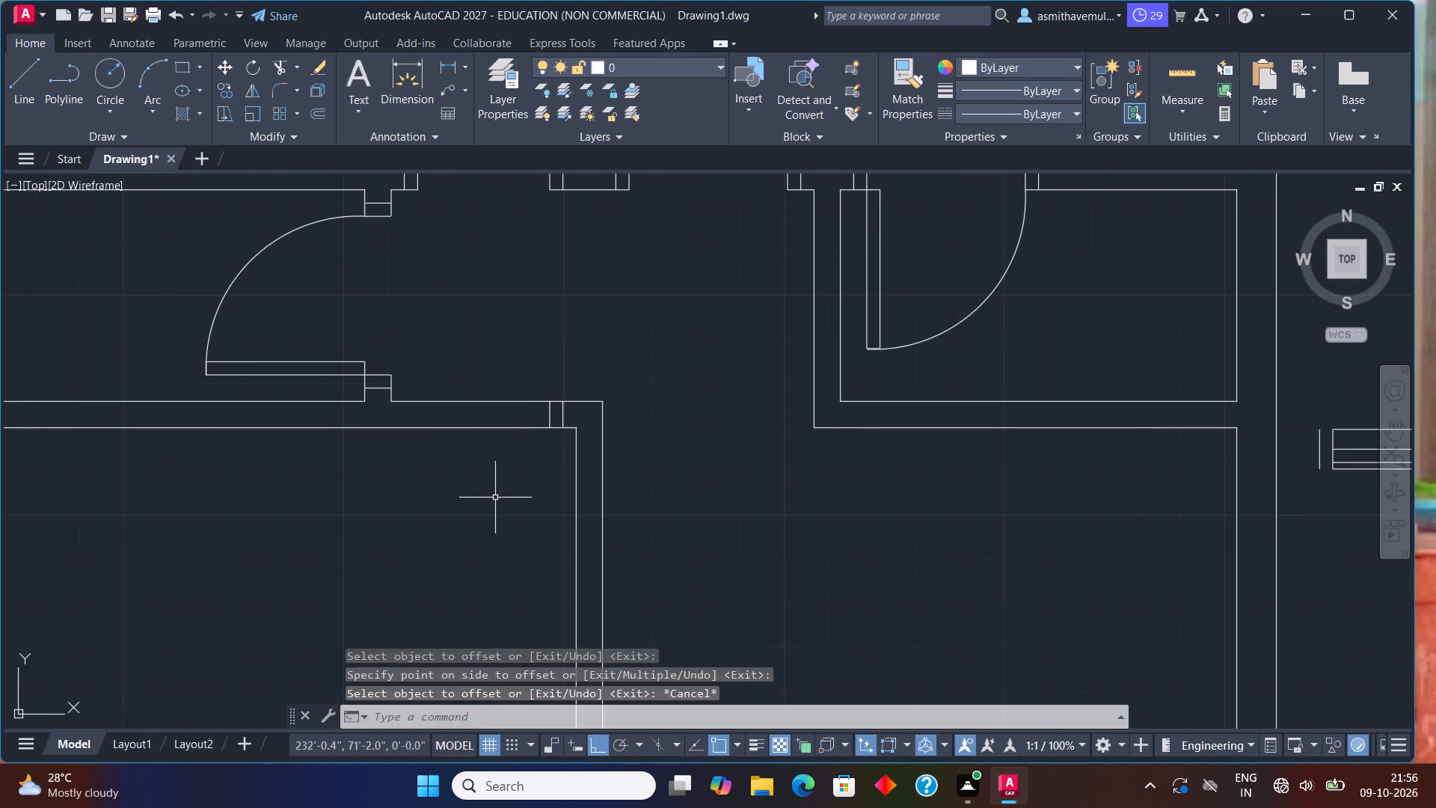
Offset the east jamb's west line 2'6" to the west for the door opening width.
{"action": "key", "text": "o"}
{"action": "key", "text": "Return"}
{"action": "key", "text": "3"}
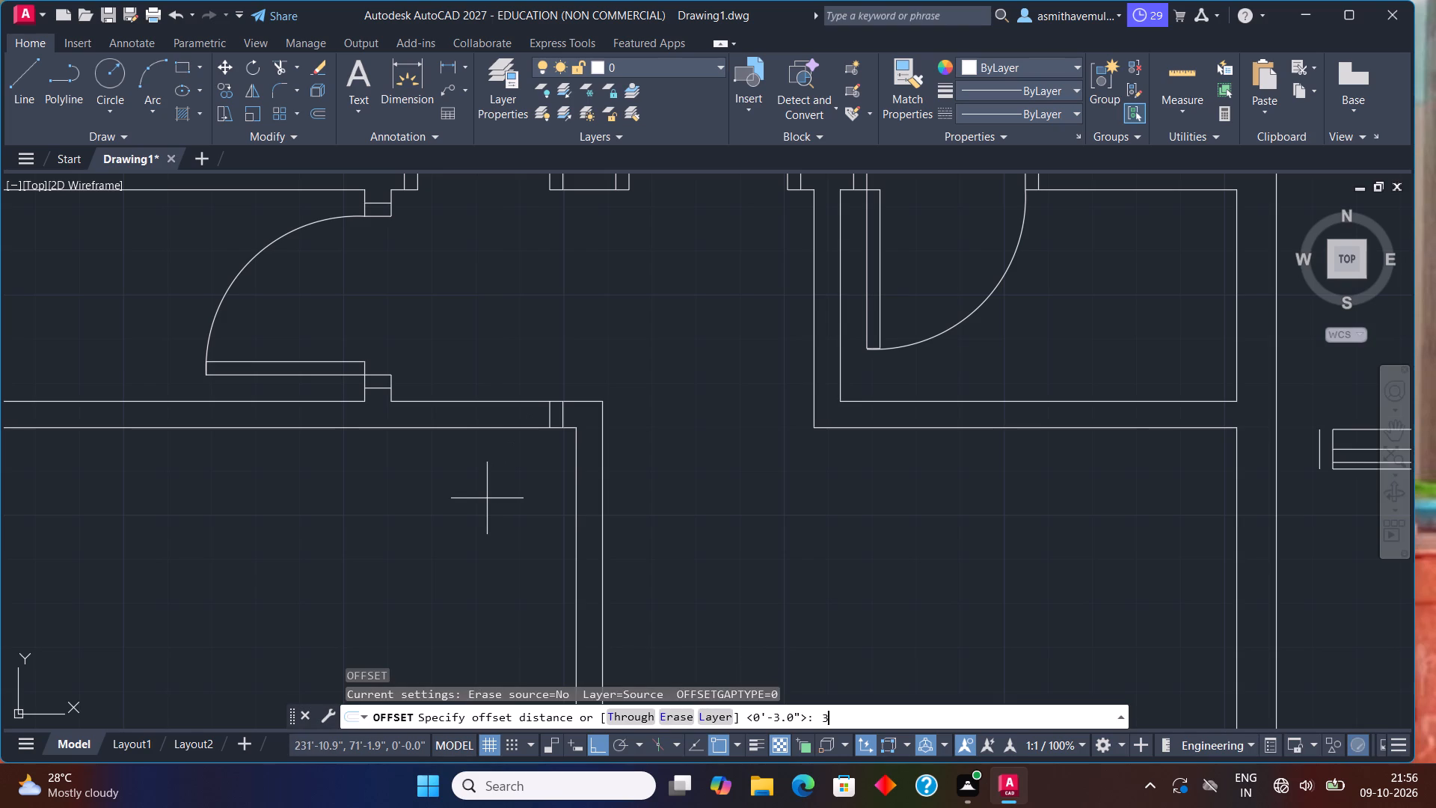
{"action": "key", "text": "BackSpace"}
{"action": "type", "text": "2'6"}
{"action": "key", "text": "shift+quotedbl"}
{"action": "key", "text": "Return"}
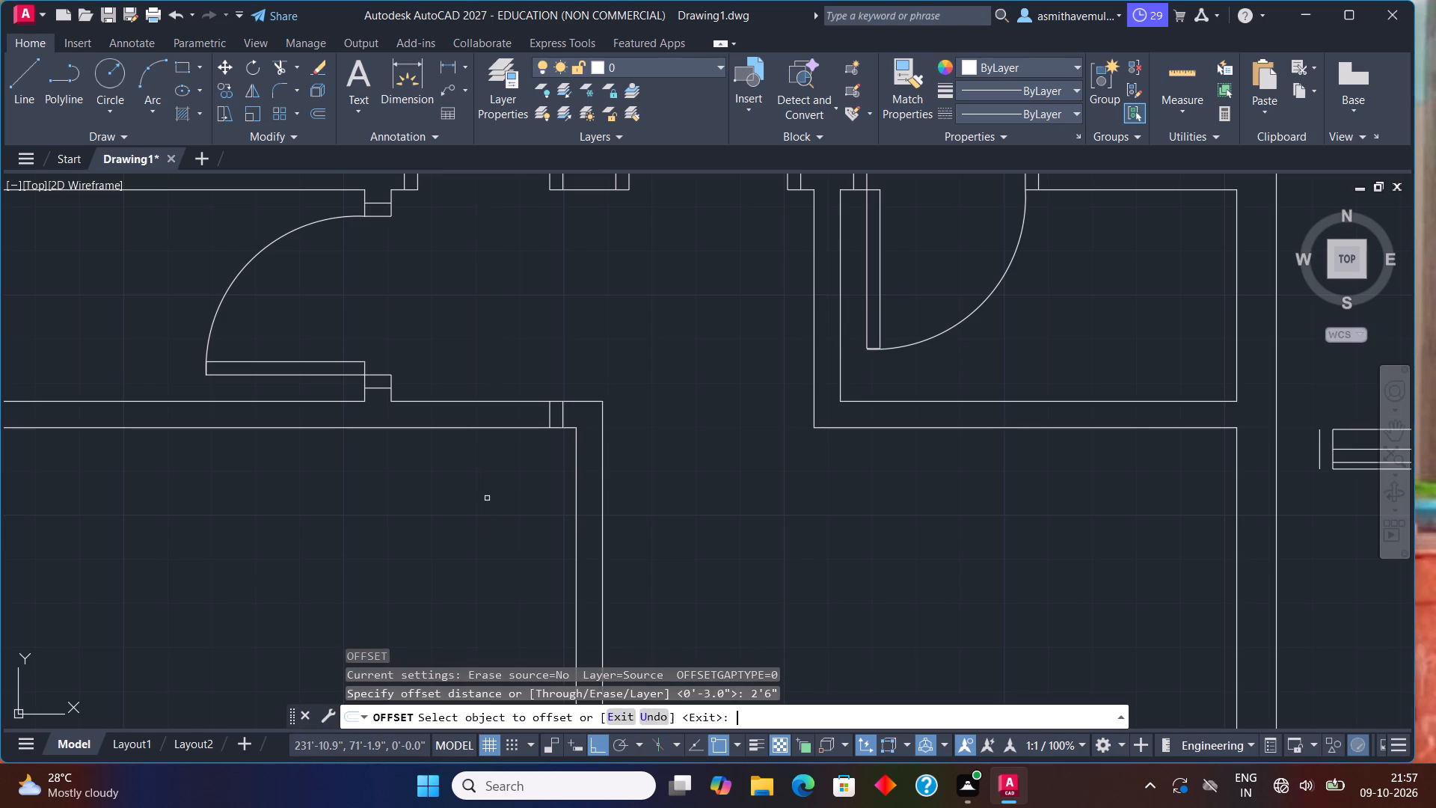
{"action": "scroll", "coordinate": [569, 405], "scroll_direction": "up", "scroll_amount": 1}
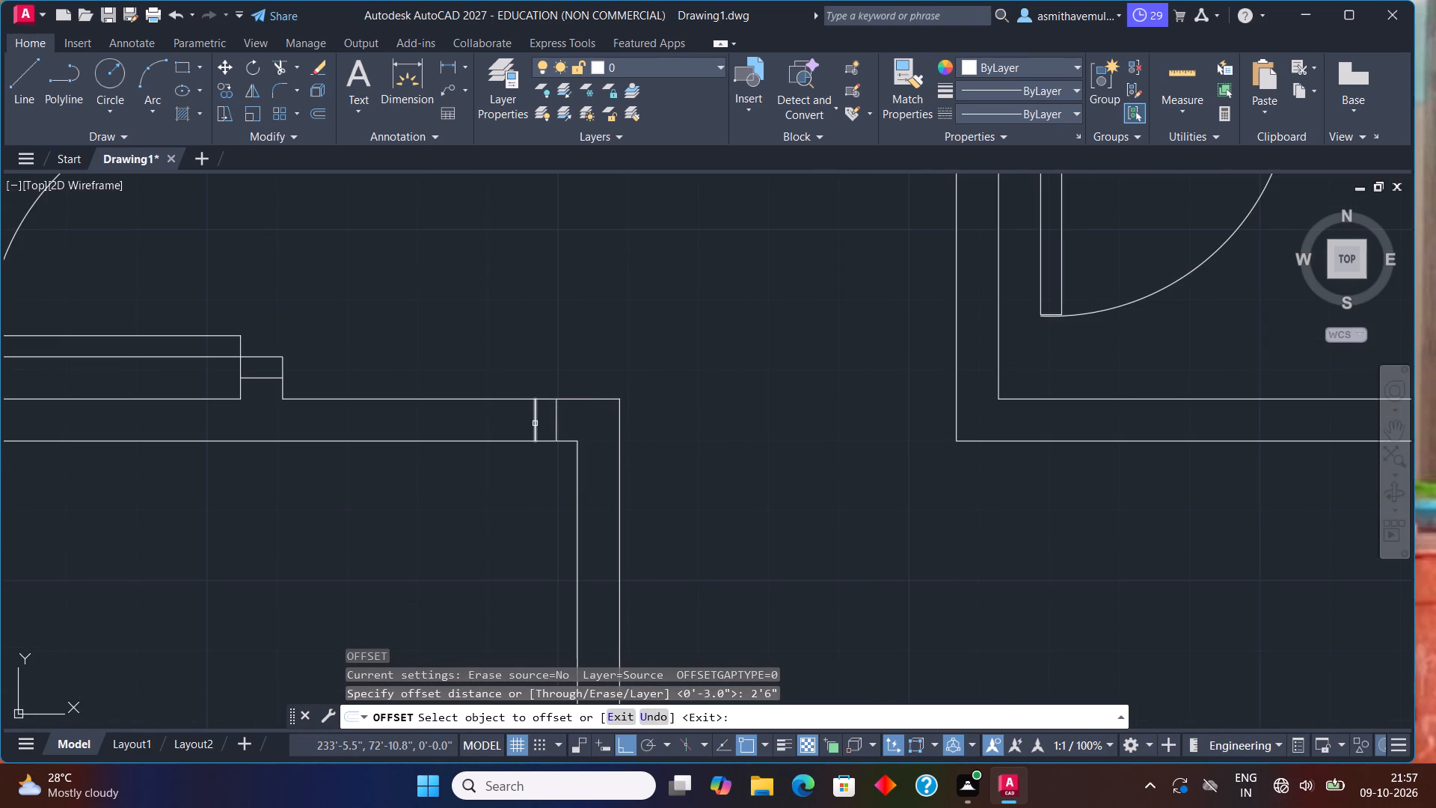
{"action": "left_click", "coordinate": [536, 422]}
{"action": "left_click", "coordinate": [497, 419]}
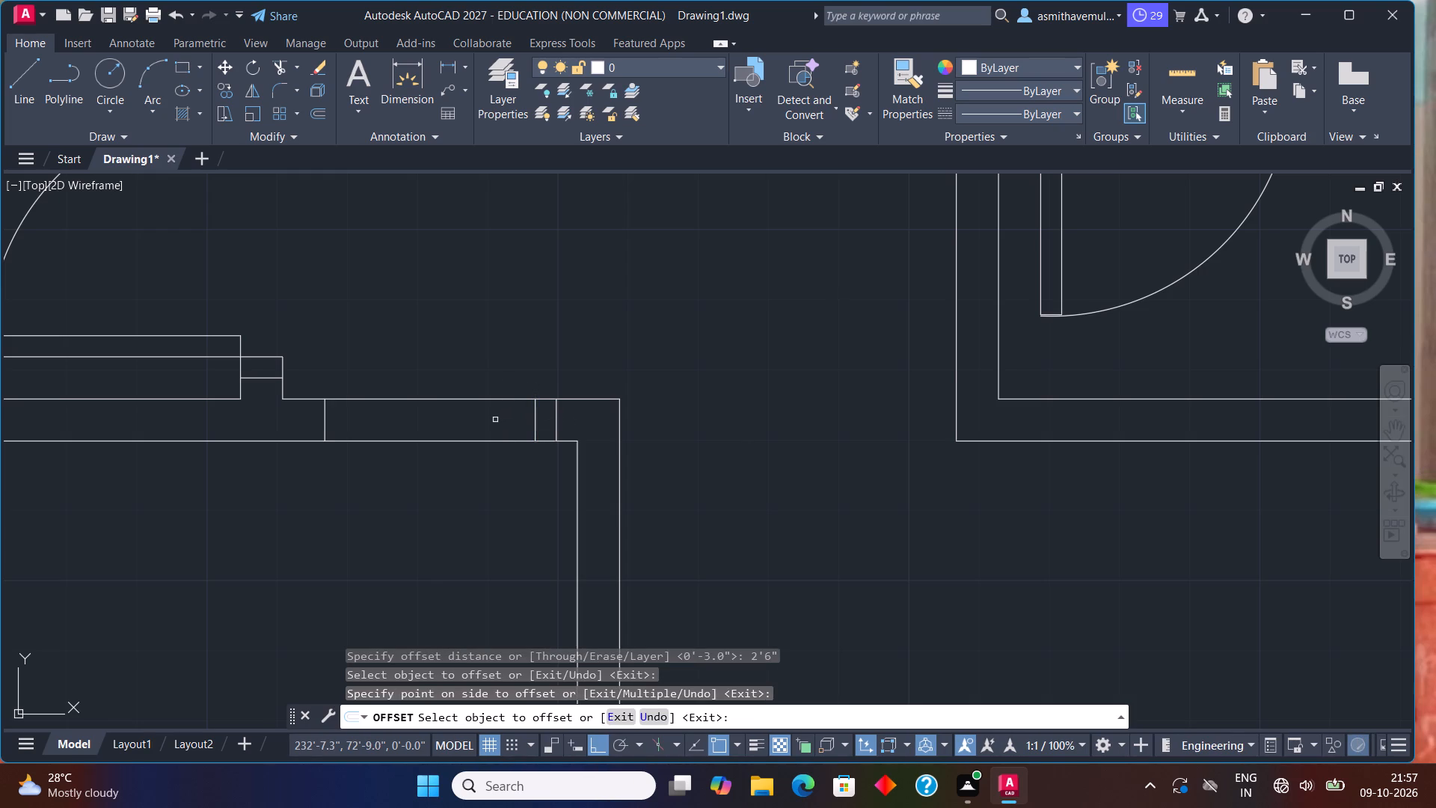
{"action": "key", "text": "Escape"}
Offset the opening's west line 3" to the west to form the west jamb.
{"action": "key", "text": "o"}
{"action": "key", "text": "Return"}
{"action": "key", "text": "3"}
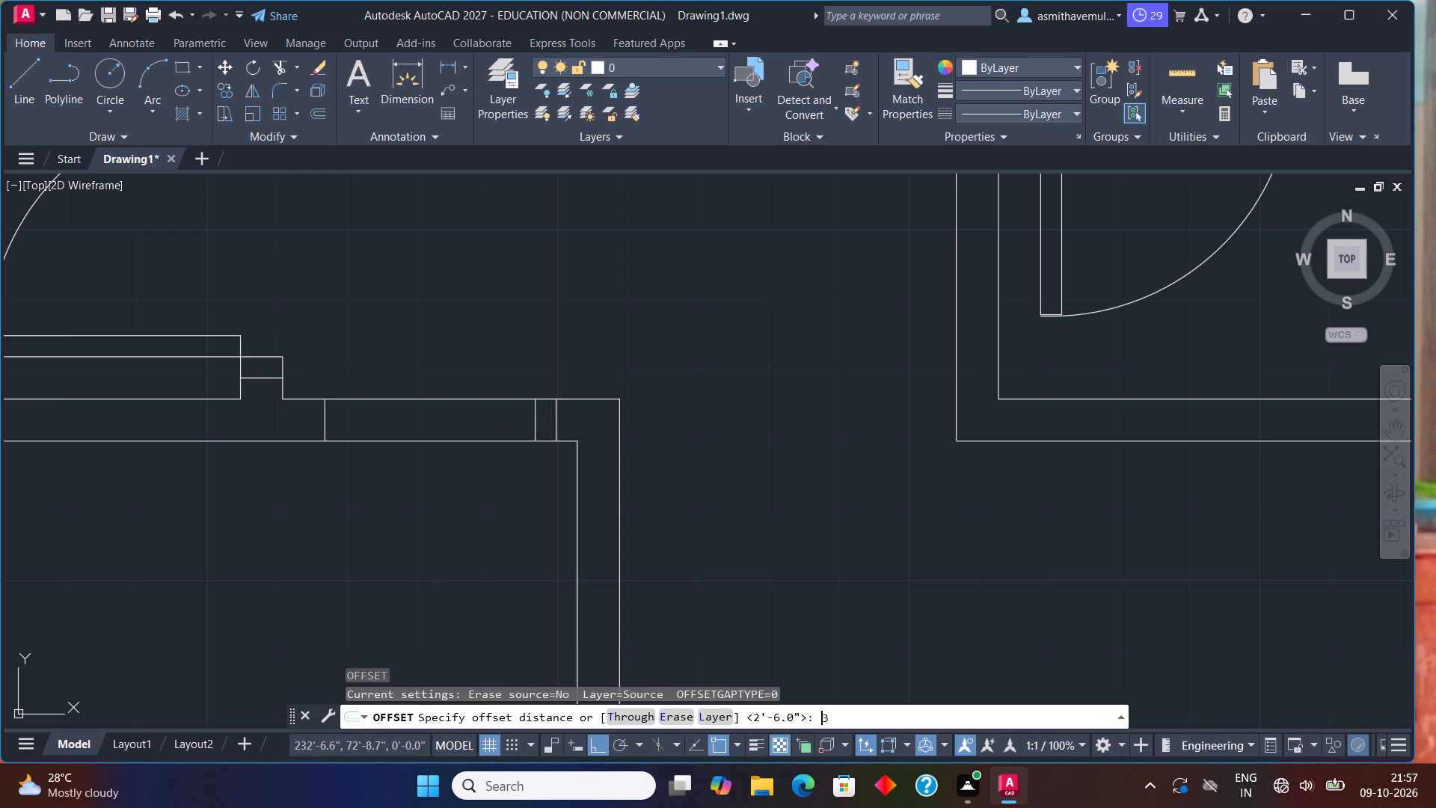
{"action": "key", "text": "shift+quotedbl"}
{"action": "key", "text": "Return"}
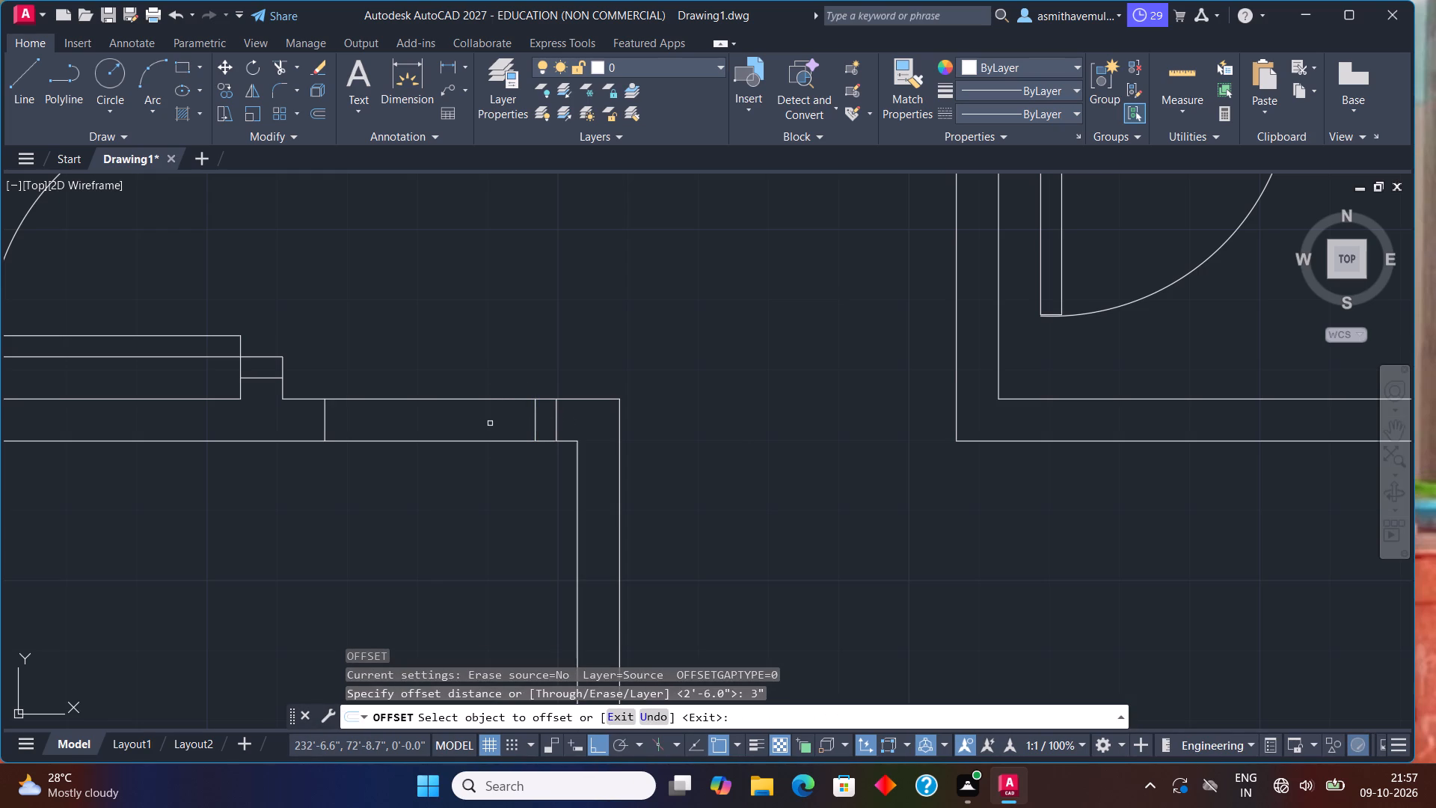
{"action": "left_click", "coordinate": [325, 420]}
{"action": "left_click", "coordinate": [310, 418]}
{"action": "key", "text": "Escape"}
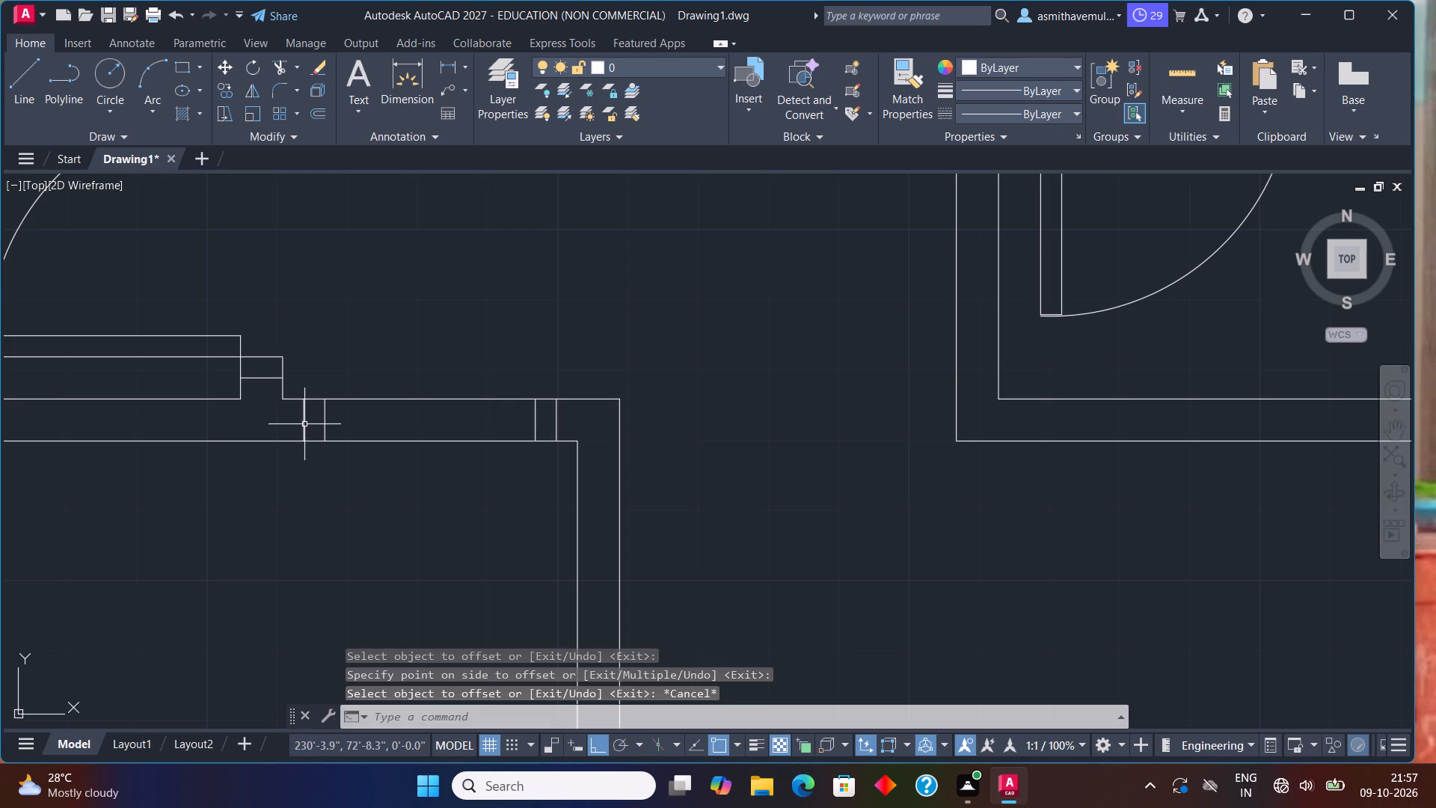
Trim both partition lines between the two jambs to open the doorway.
{"action": "type", "text": "TRIM"}
{"action": "key", "text": "Return"}
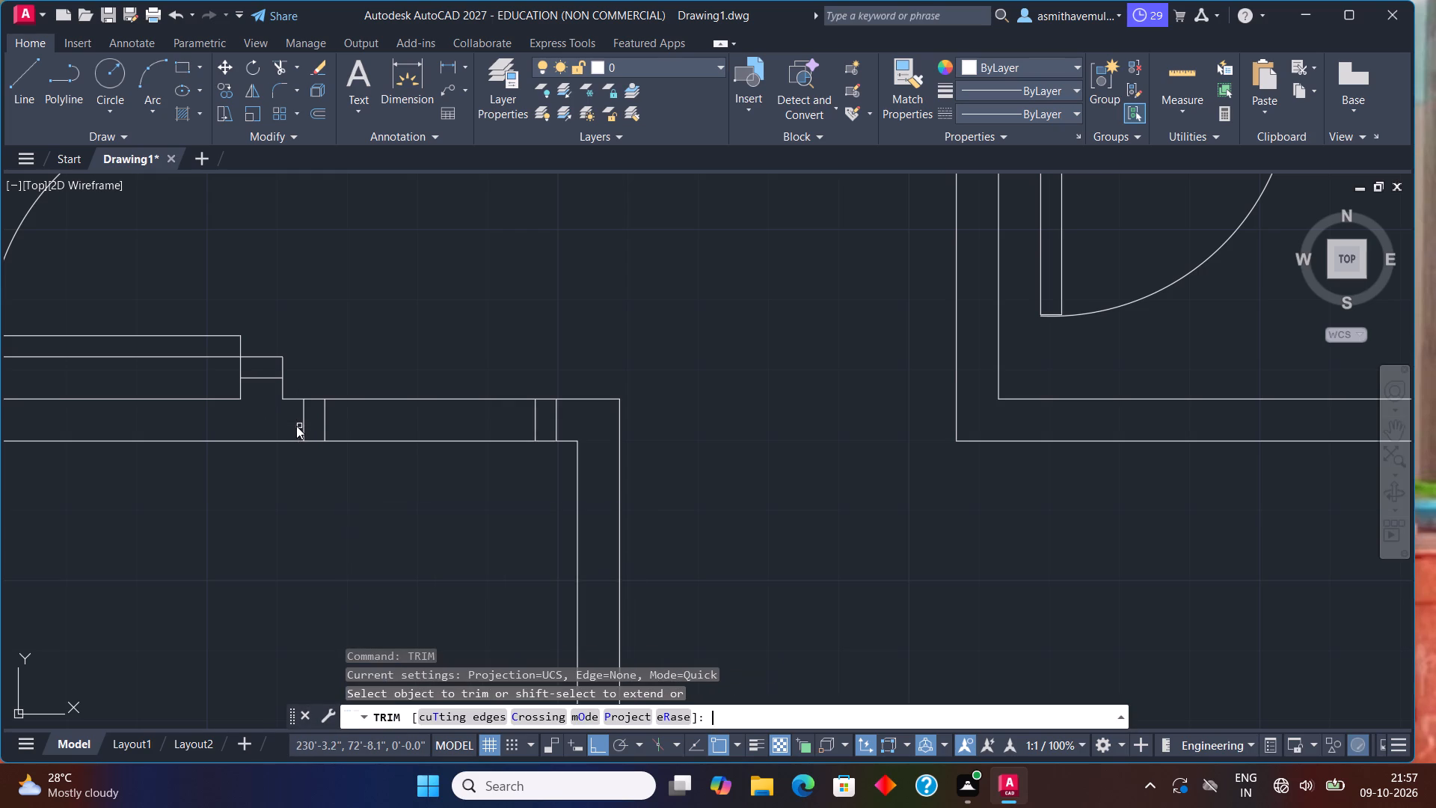
{"action": "left_click_drag", "start_coordinate": [340, 486], "coordinate": [484, 345]}
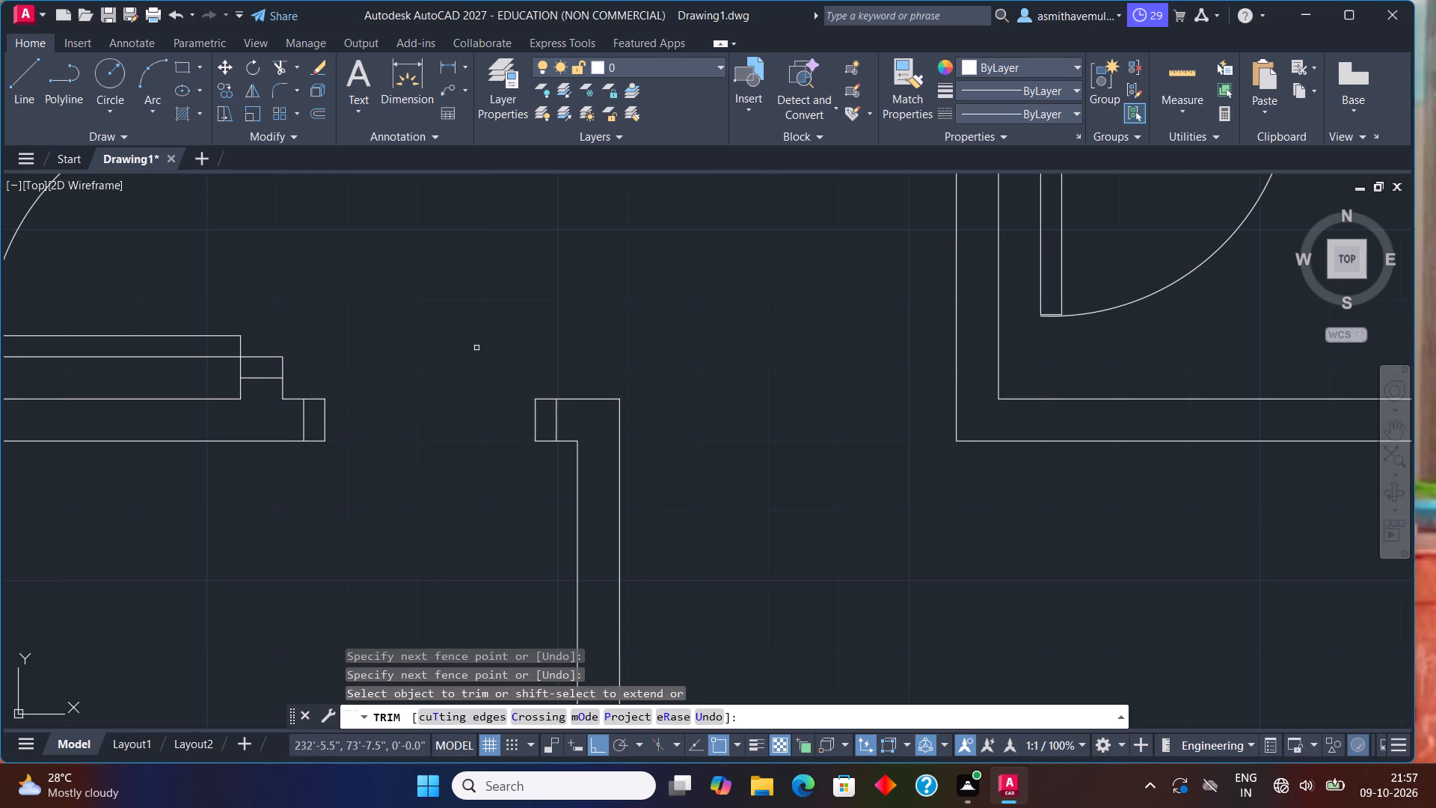
{"action": "key", "text": "Escape"}
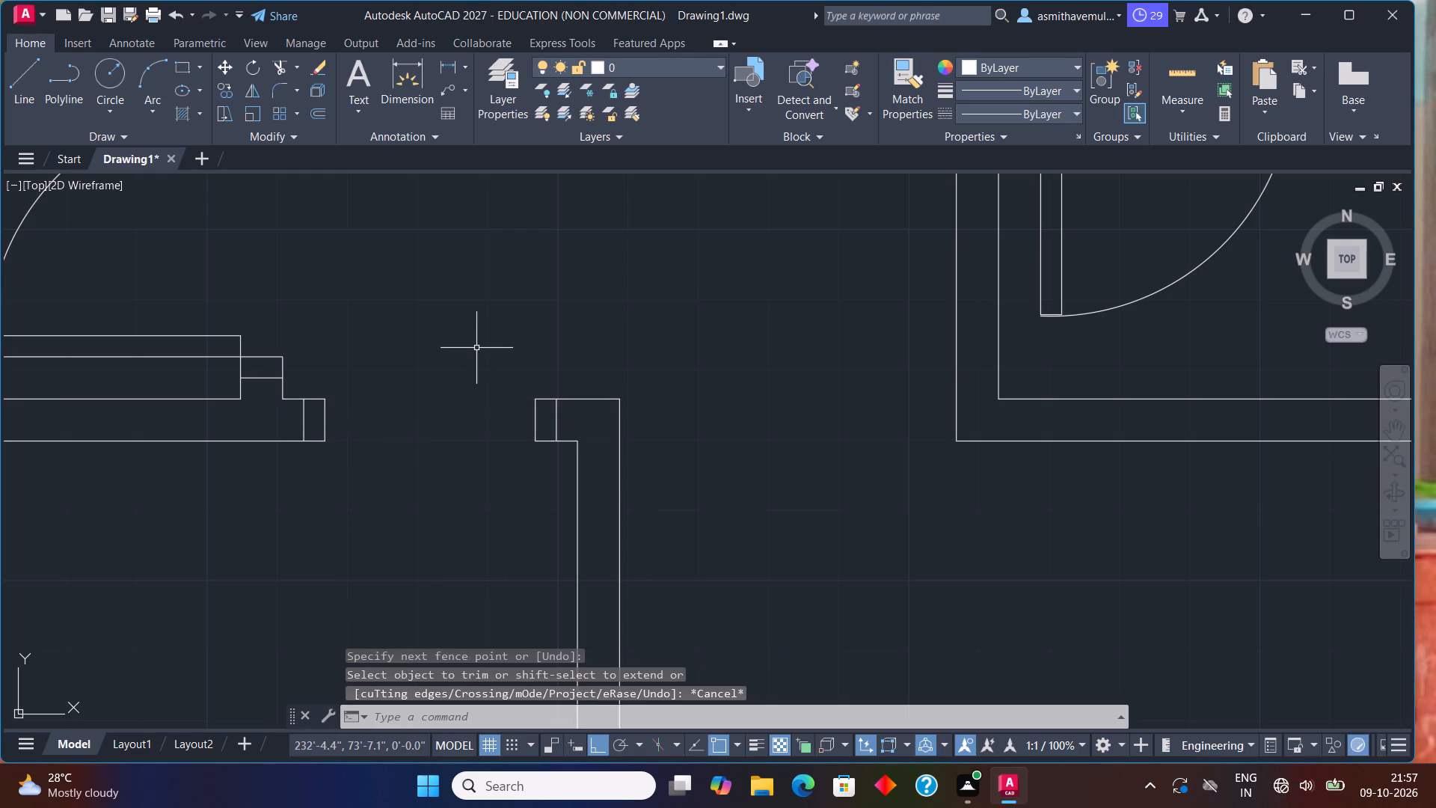
Draw a 3" by 3' rectangular door leaf hanging south from the southwest corner of the doorway's east jamb.
{"action": "type", "text": "REC"}
{"action": "key", "text": "Return"}
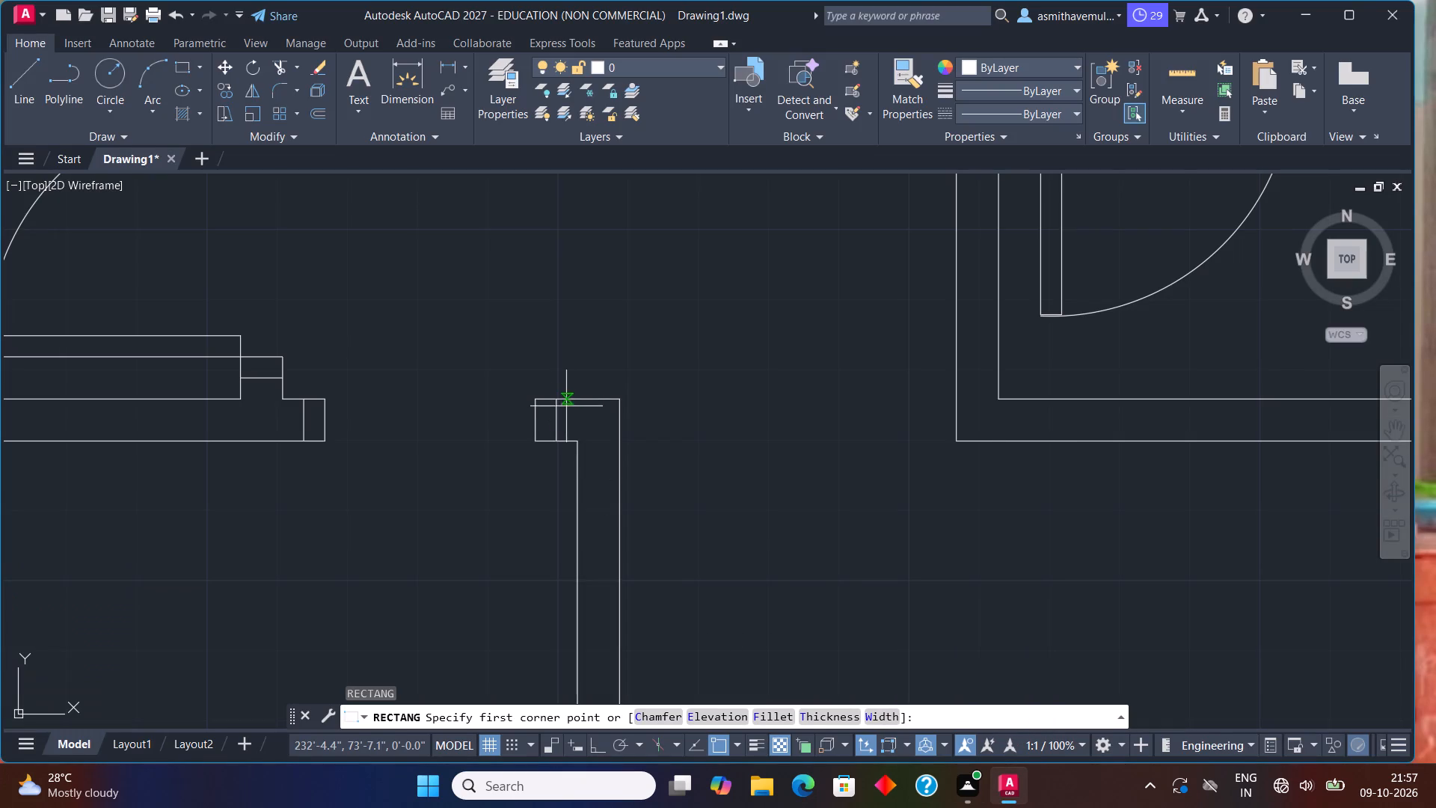
{"action": "left_click", "coordinate": [536, 442]}
{"action": "scroll", "coordinate": [468, 550], "scroll_direction": "down", "scroll_amount": 1}
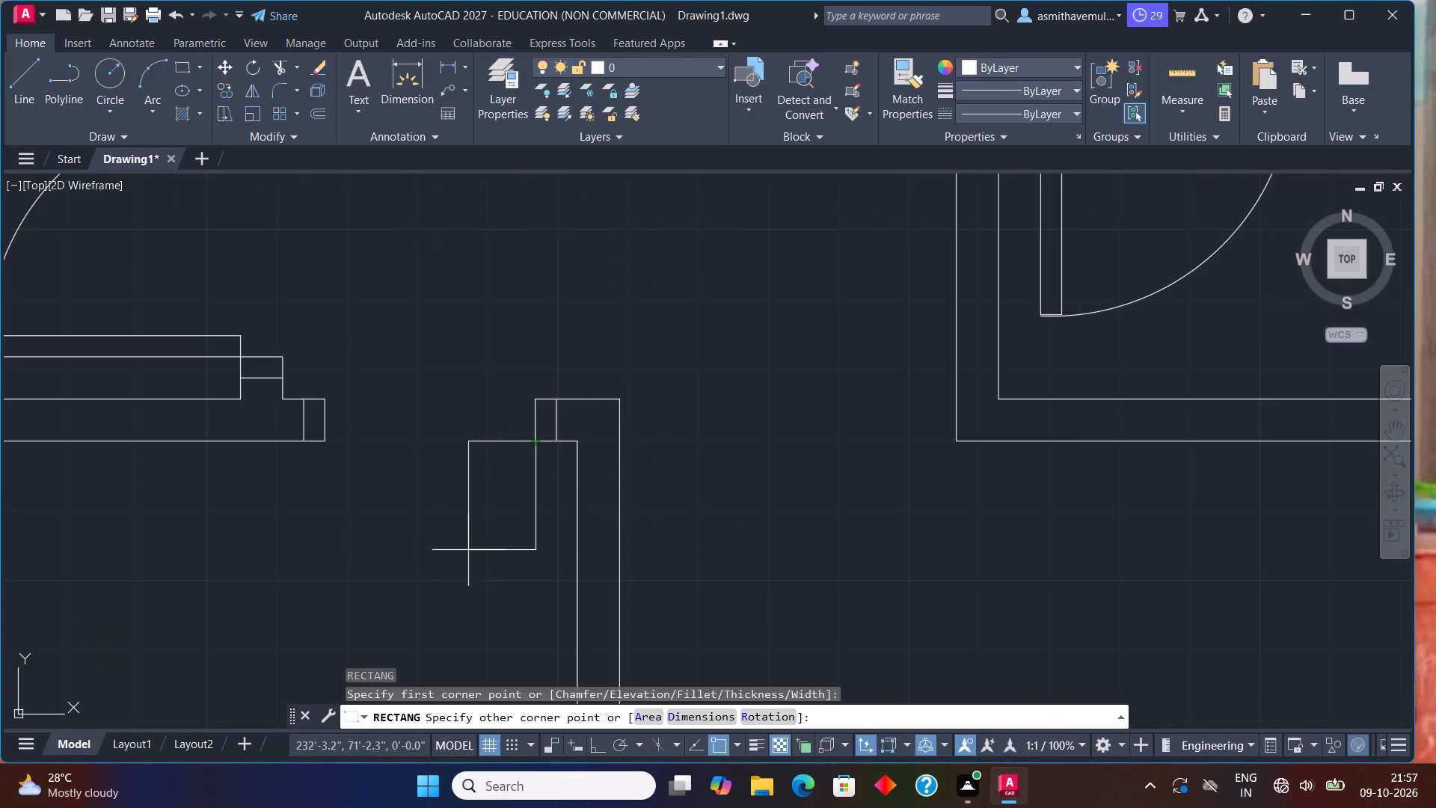
{"action": "middle_click_drag", "start_coordinate": [467, 553], "coordinate": [506, 408]}
{"action": "key", "text": "d"}
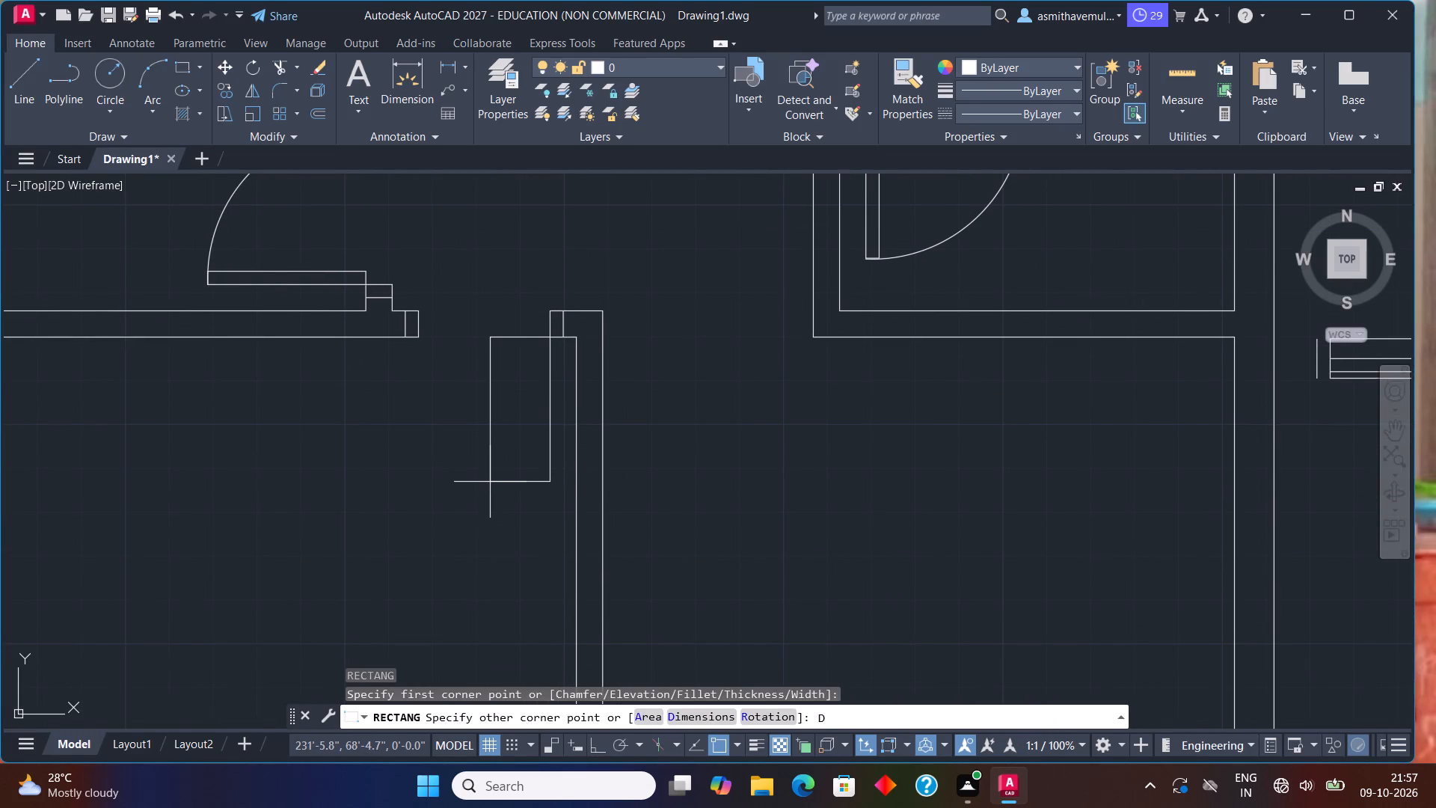
{"action": "key", "text": "Return"}
{"action": "key", "text": "3"}
{"action": "key", "text": "shift+quotedbl"}
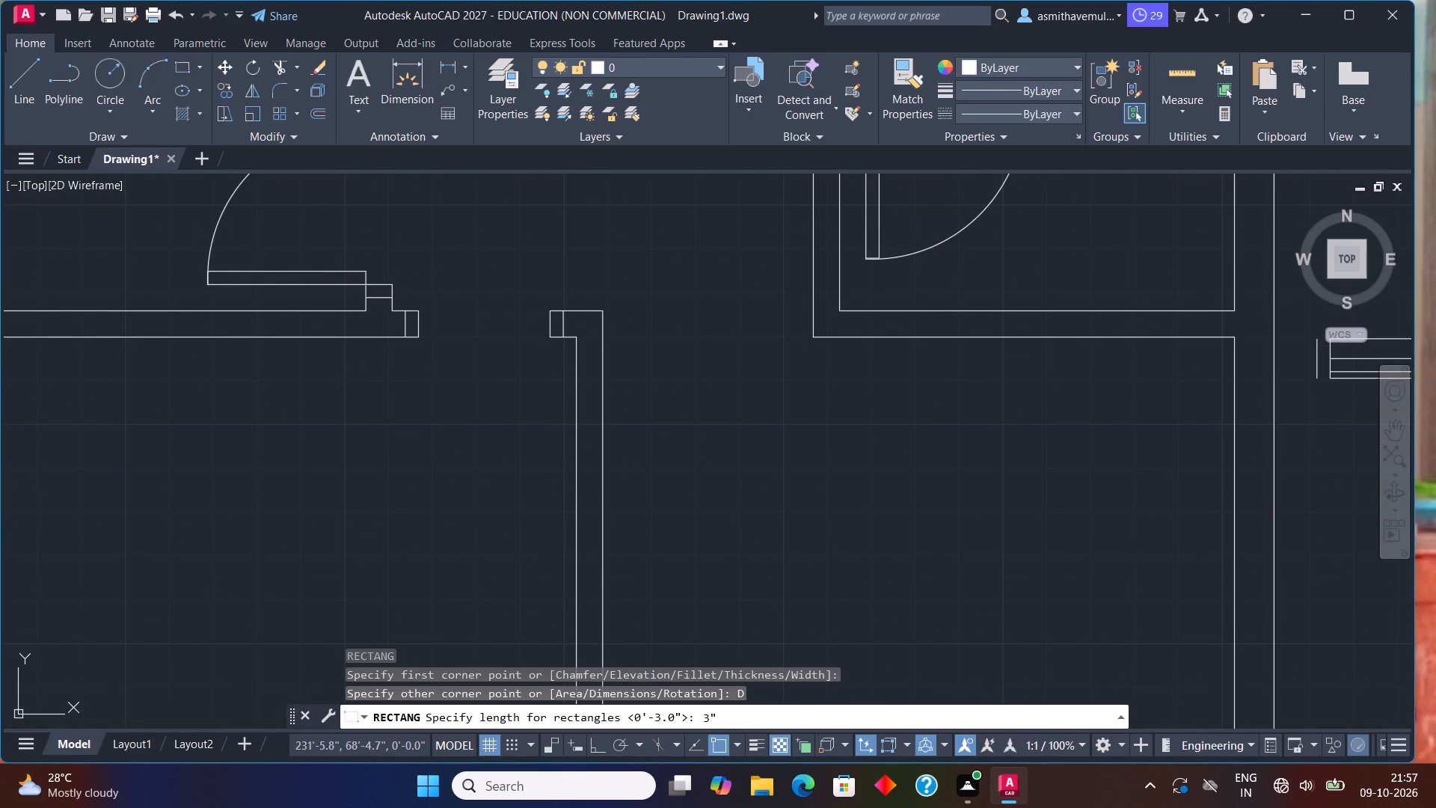
{"action": "key", "text": "Return"}
{"action": "type", "text": "3'"}
{"action": "key", "text": "Return"}
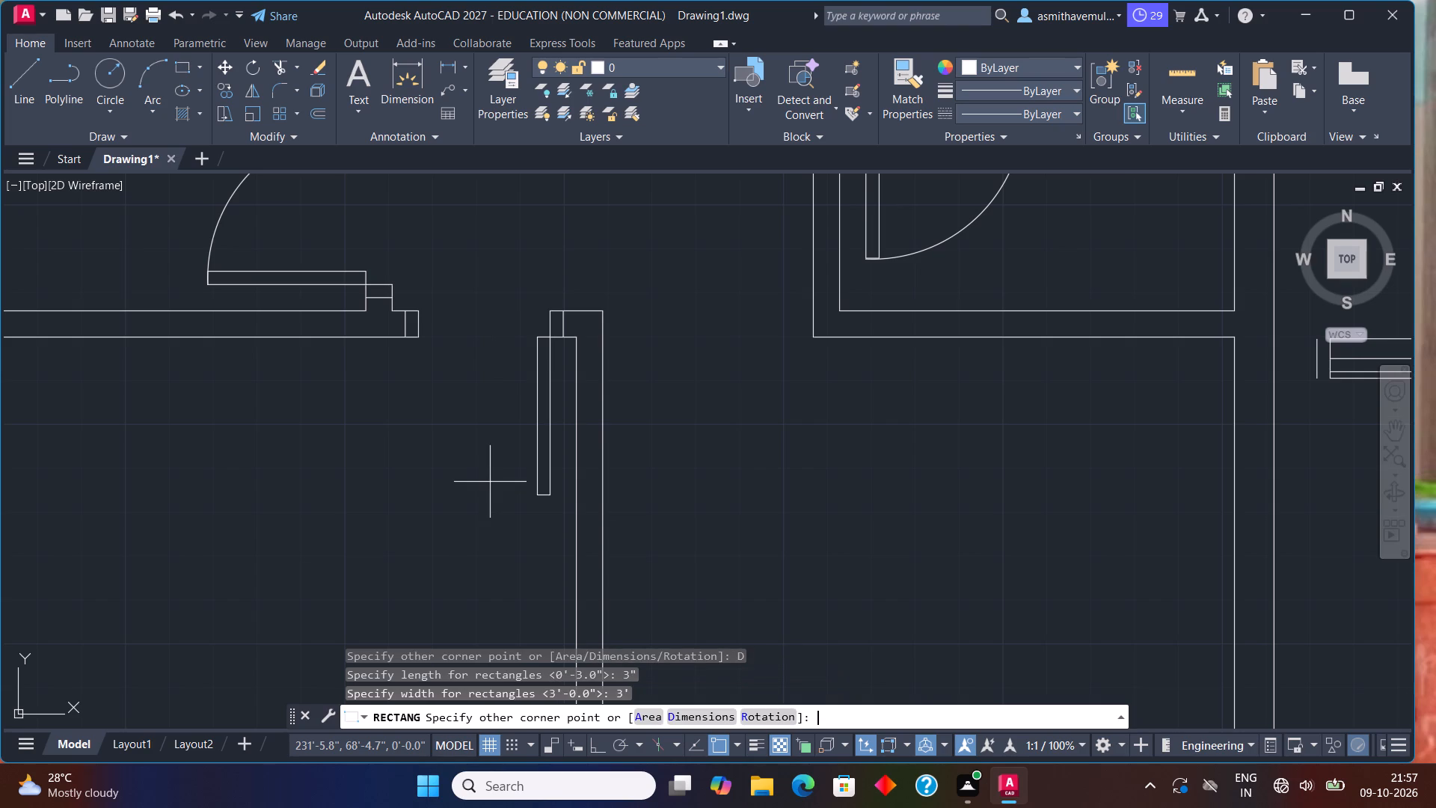
{"action": "left_click", "coordinate": [491, 482]}
{"action": "left_click", "coordinate": [435, 537]}
{"action": "left_click", "coordinate": [441, 533]}
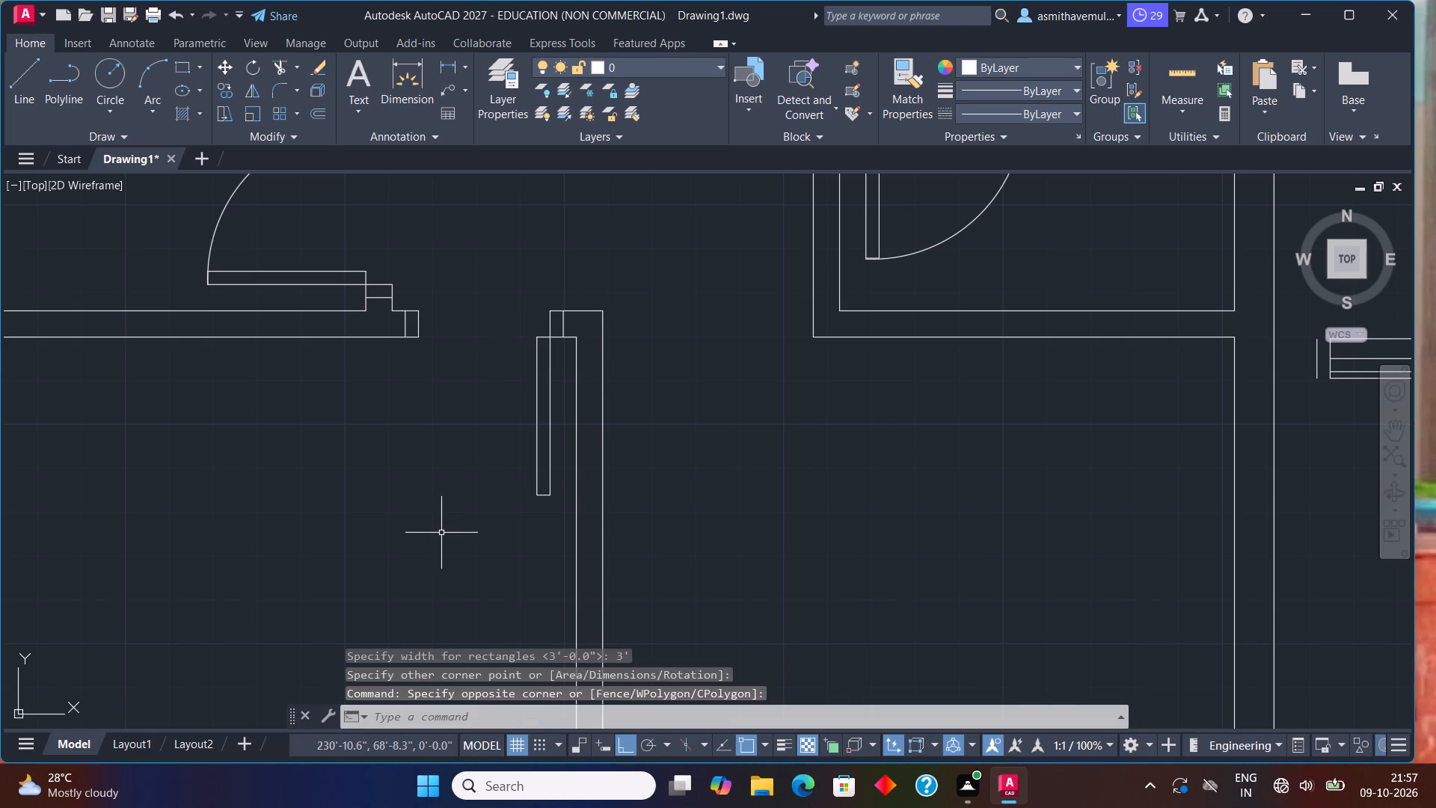
Draw a three-point door swing arc from the leaf's south end to the southeast corner of the west jamb.
{"action": "type", "text": "ARC"}
{"action": "key", "text": "Return"}
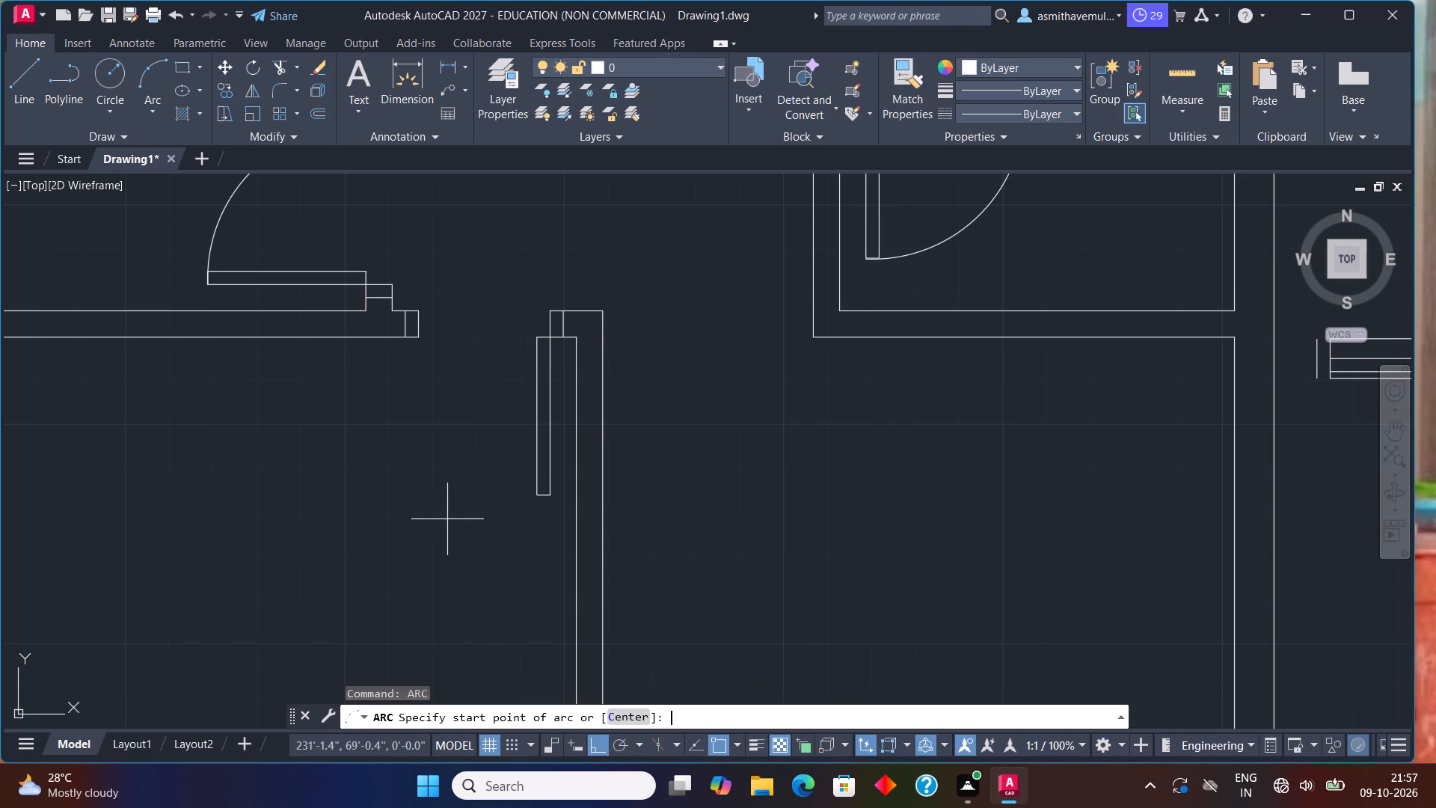
{"action": "left_click", "coordinate": [553, 490]}
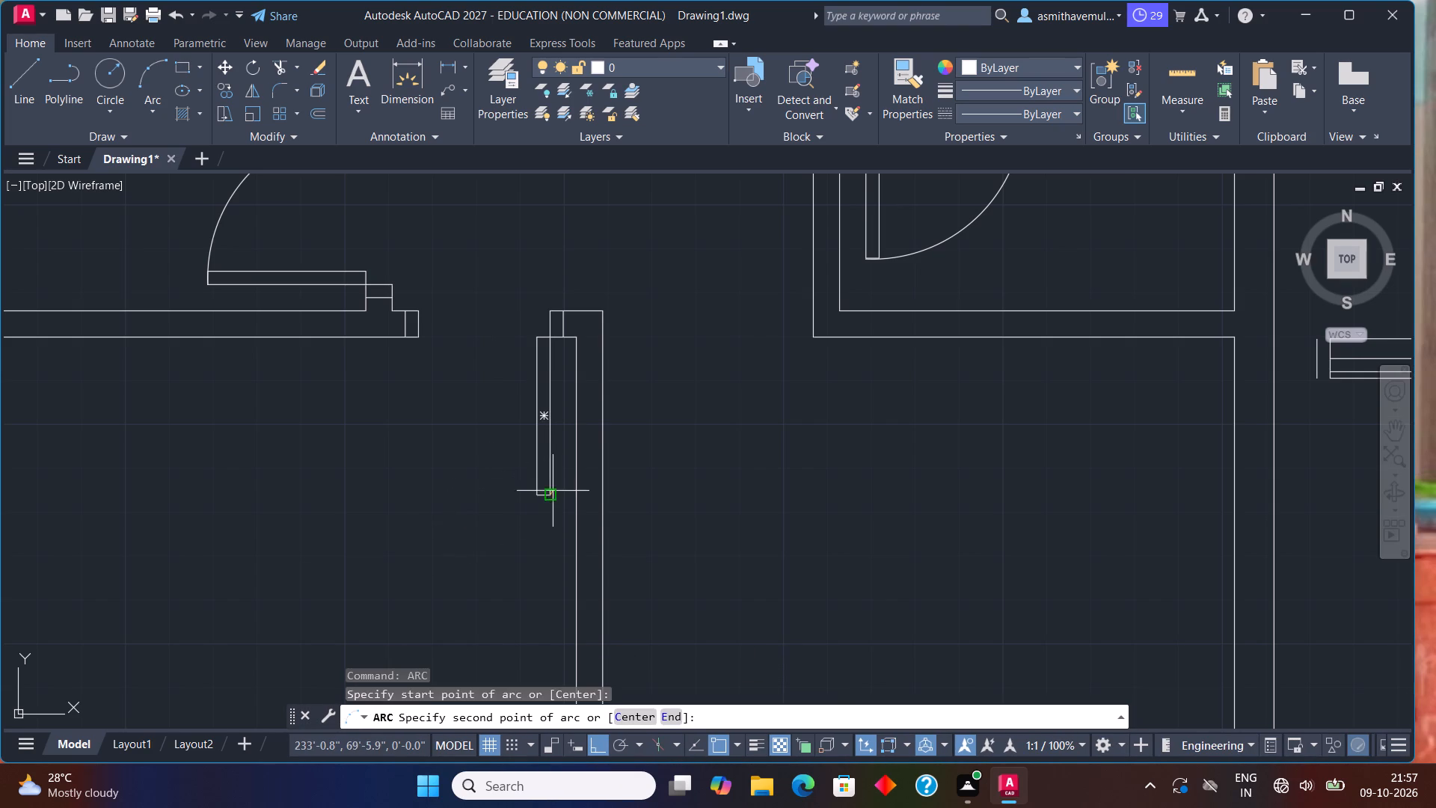
{"action": "left_click", "coordinate": [534, 493]}
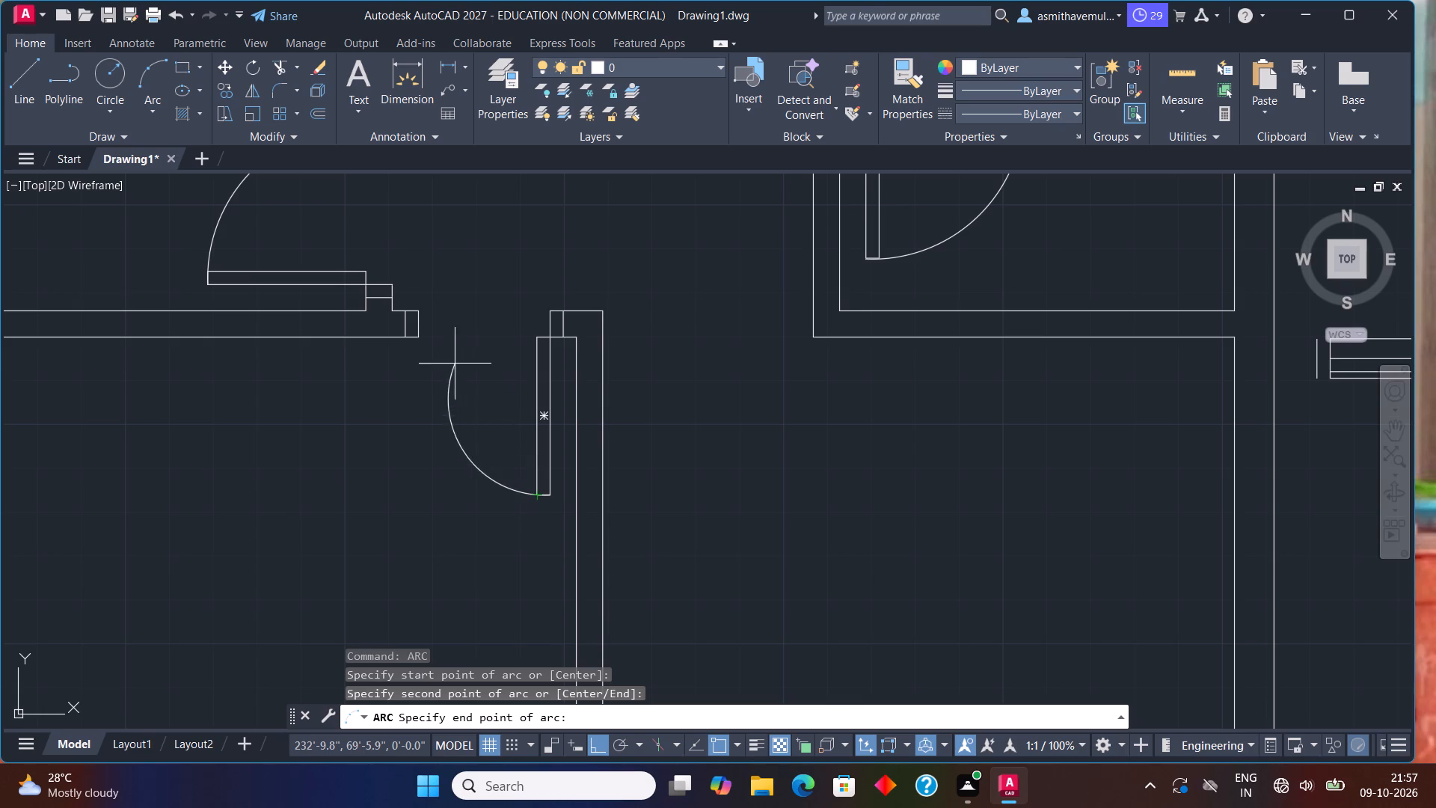
{"action": "left_click", "coordinate": [420, 338]}
Extend both lines of the southeast room's north partition west to the wall beside the staircase.
{"action": "scroll", "coordinate": [447, 358], "scroll_direction": "down", "scroll_amount": 3}
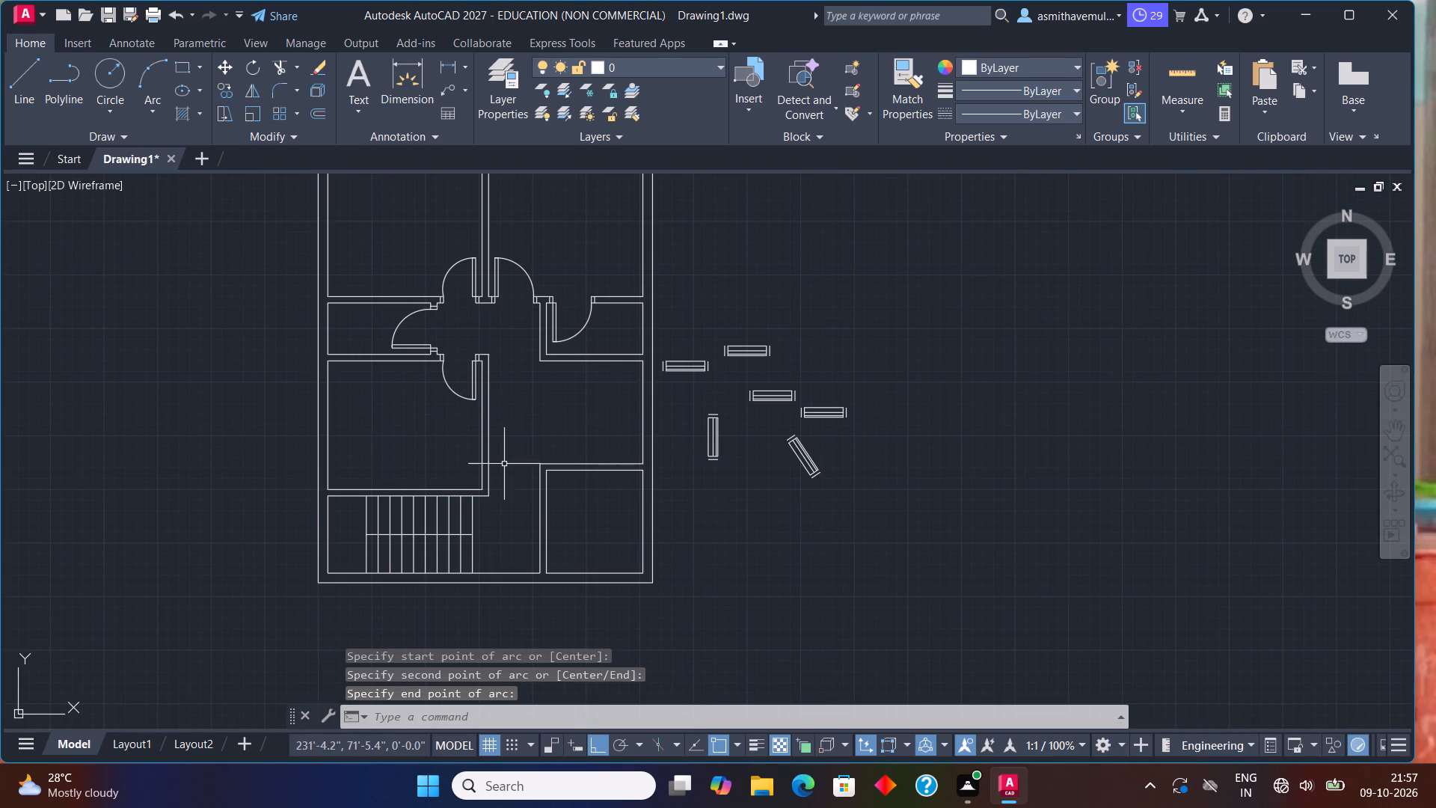
{"action": "middle_click_drag", "start_coordinate": [458, 535], "coordinate": [471, 358]}
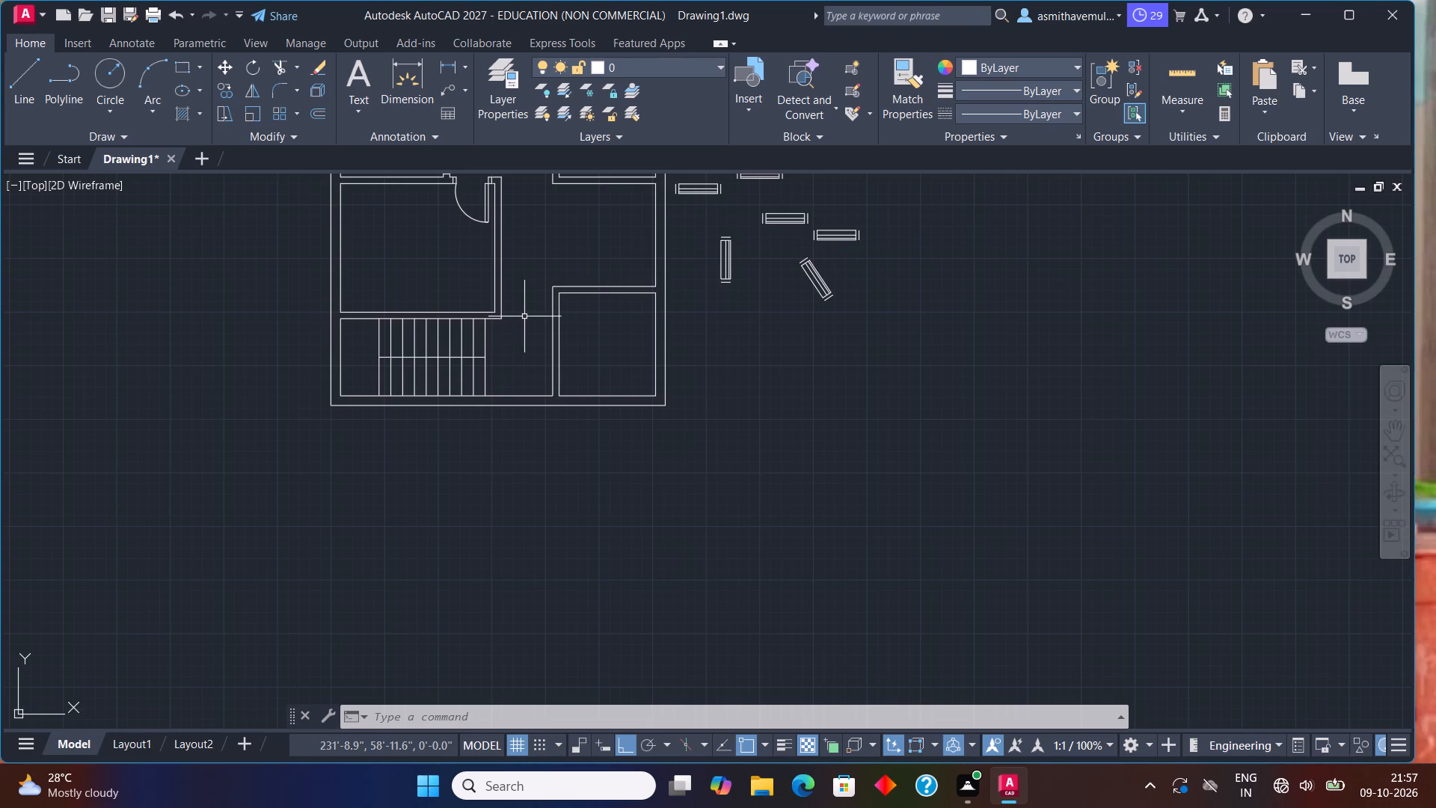
{"action": "middle_click_drag", "start_coordinate": [525, 318], "coordinate": [504, 428]}
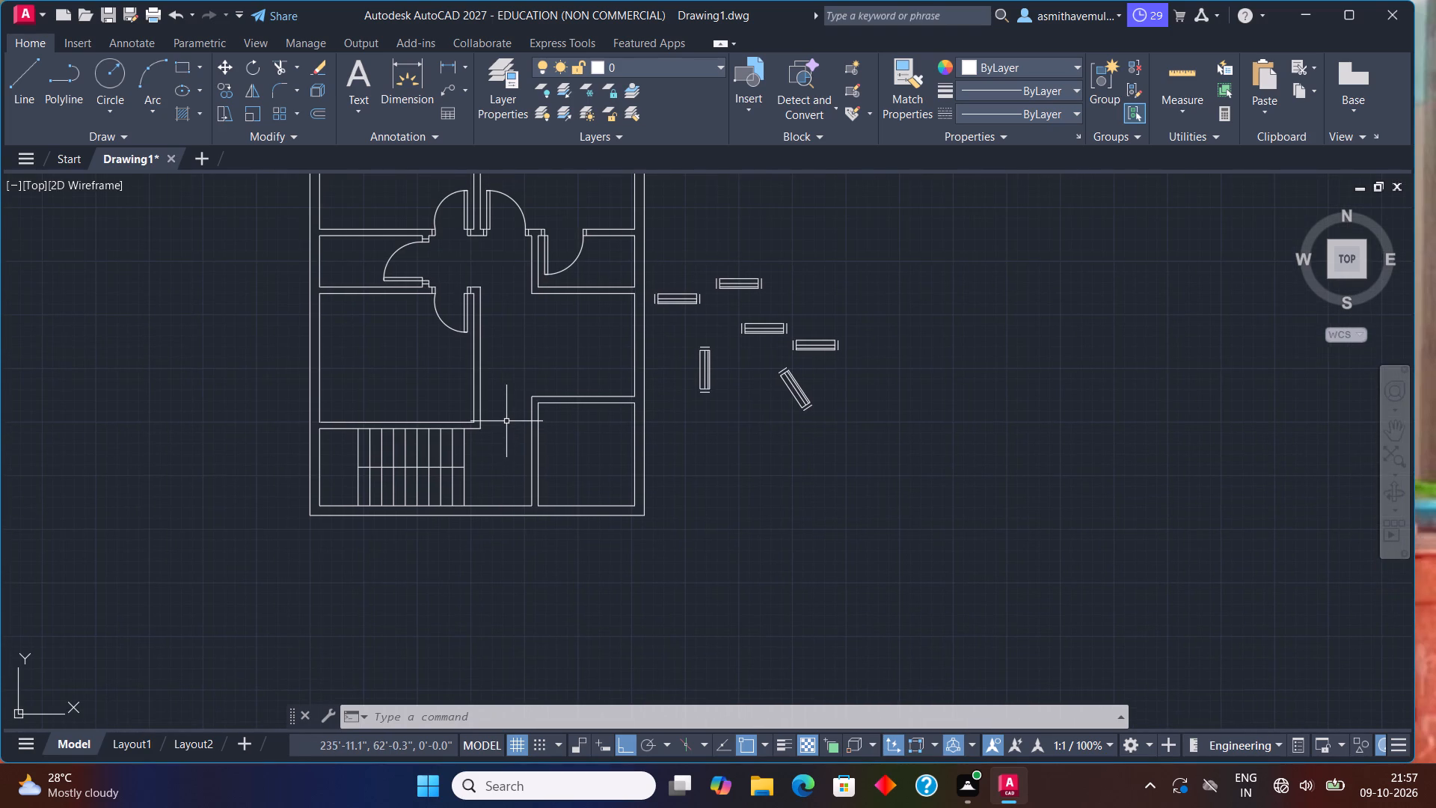
{"action": "scroll", "coordinate": [560, 397], "scroll_direction": "up", "scroll_amount": 2}
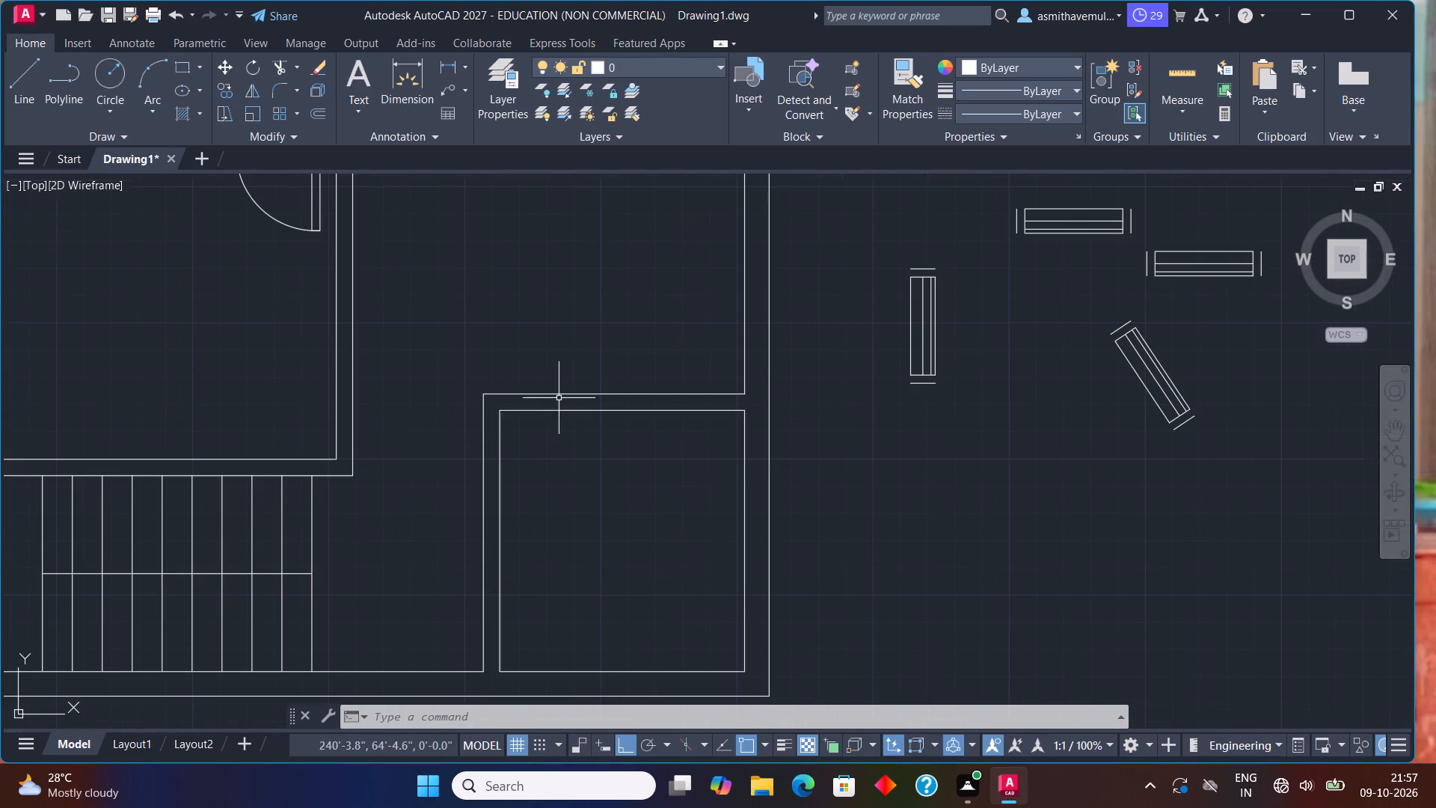
{"action": "key", "text": "e"}
{"action": "key", "text": "x"}
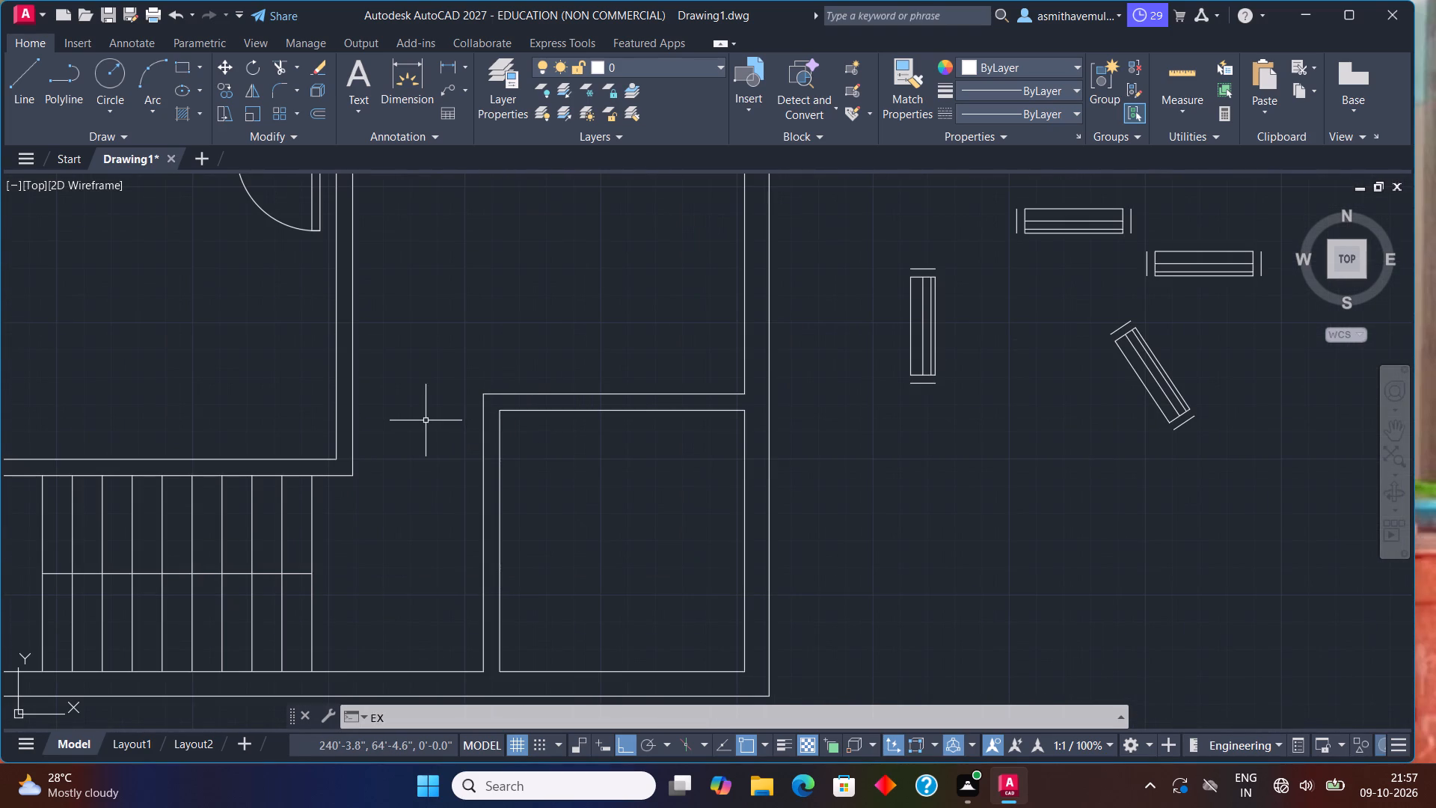
{"action": "key", "text": "e"}
{"action": "key", "text": "BackSpace"}
{"action": "type", "text": "TEND"}
{"action": "key", "text": "Return"}
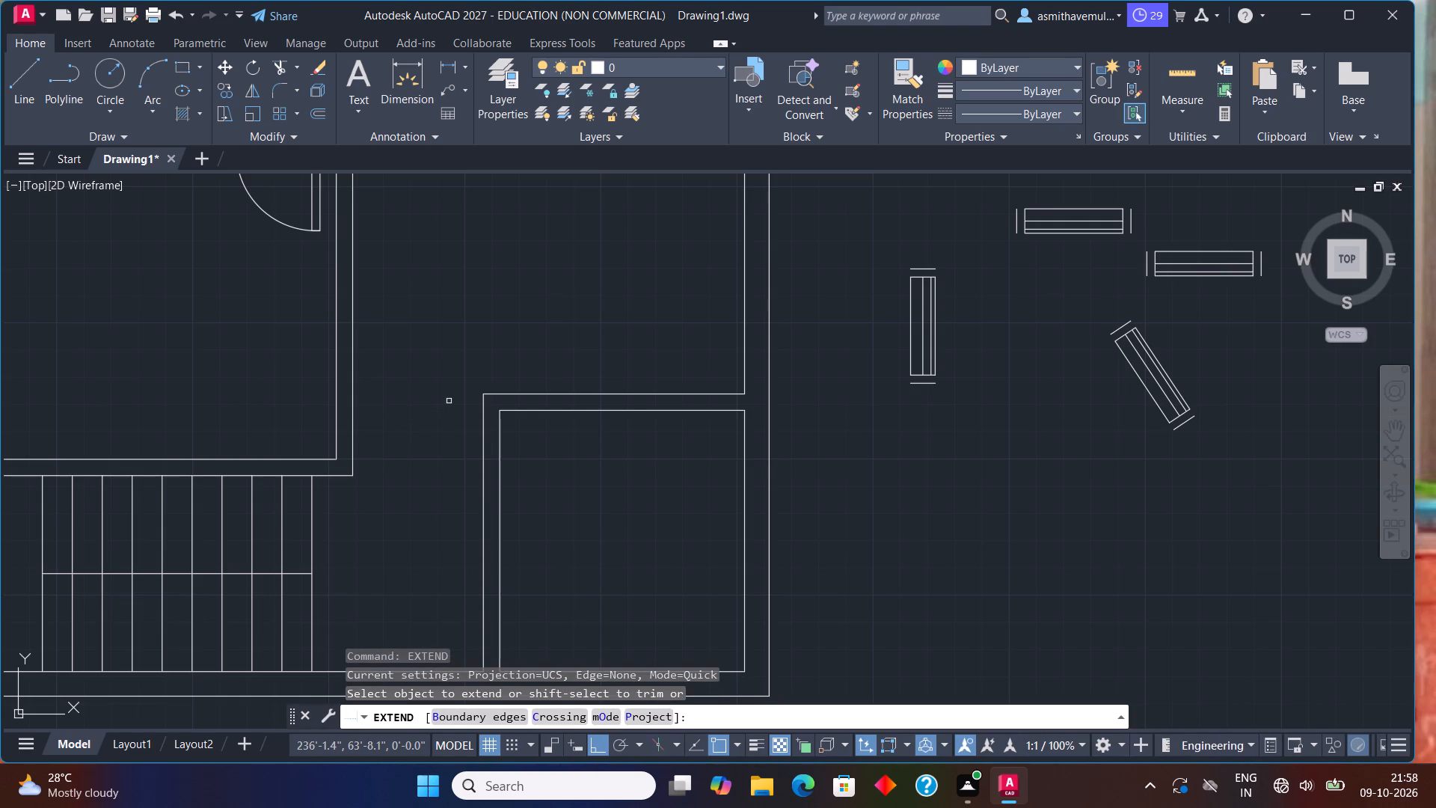
{"action": "left_click", "coordinate": [494, 392]}
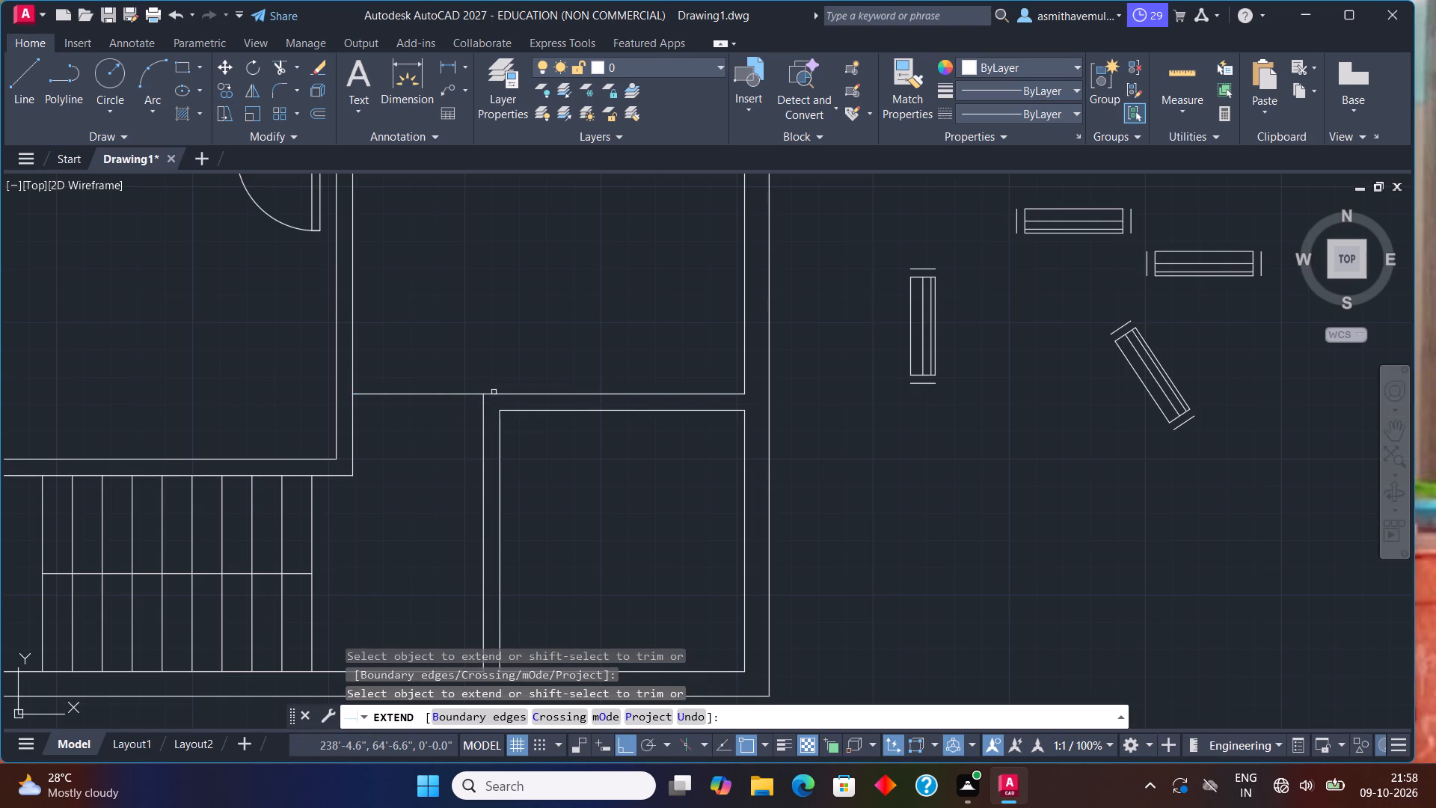
{"action": "left_click", "coordinate": [513, 412]}
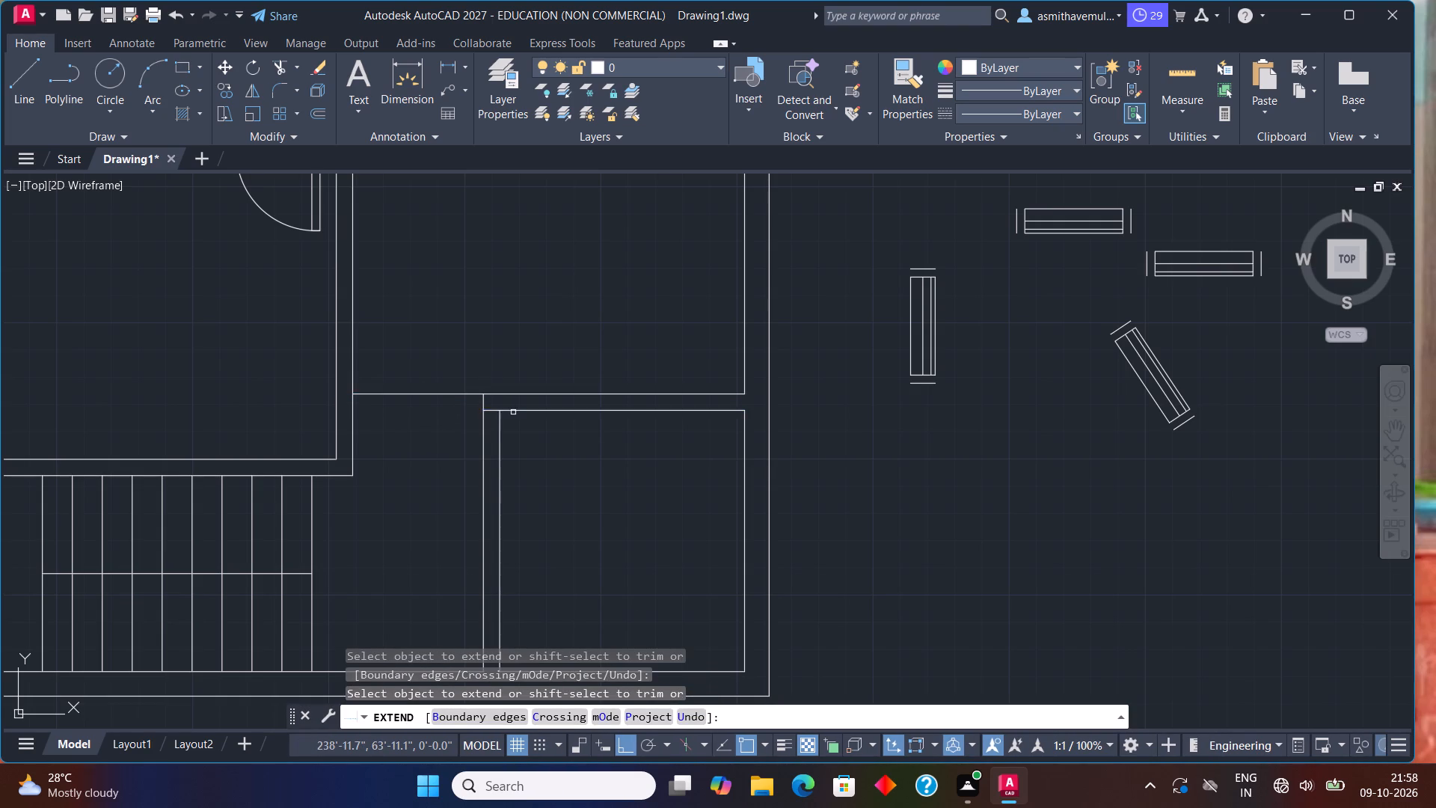
{"action": "left_click", "coordinate": [506, 411]}
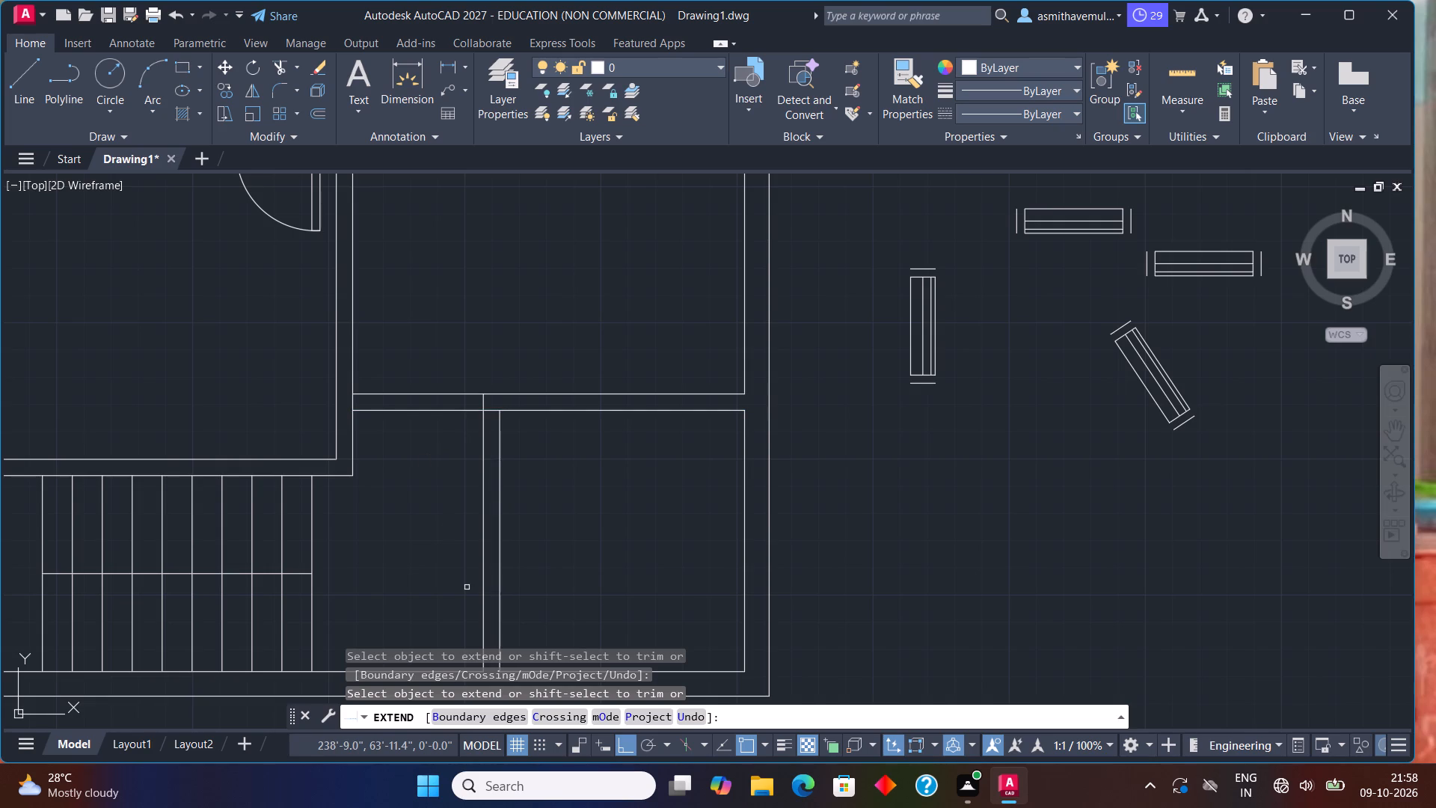
{"action": "key", "text": "Escape"}
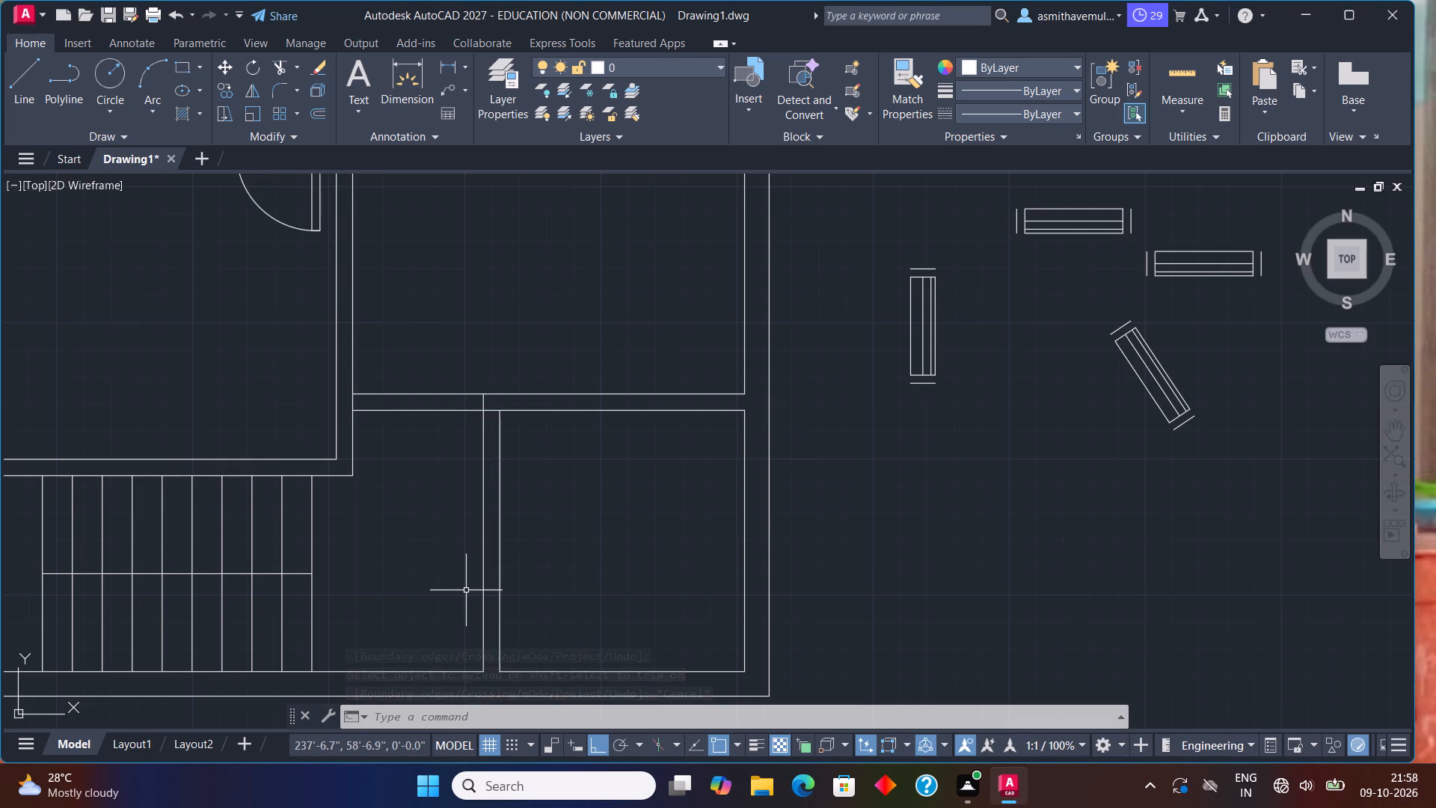
Draw a line across the extended partition, offset 3" east of its junction with the west wall.
{"action": "key", "text": "l"}
{"action": "key", "text": "Return"}
{"action": "type", "text": "FROM"}
{"action": "key", "text": "Return"}
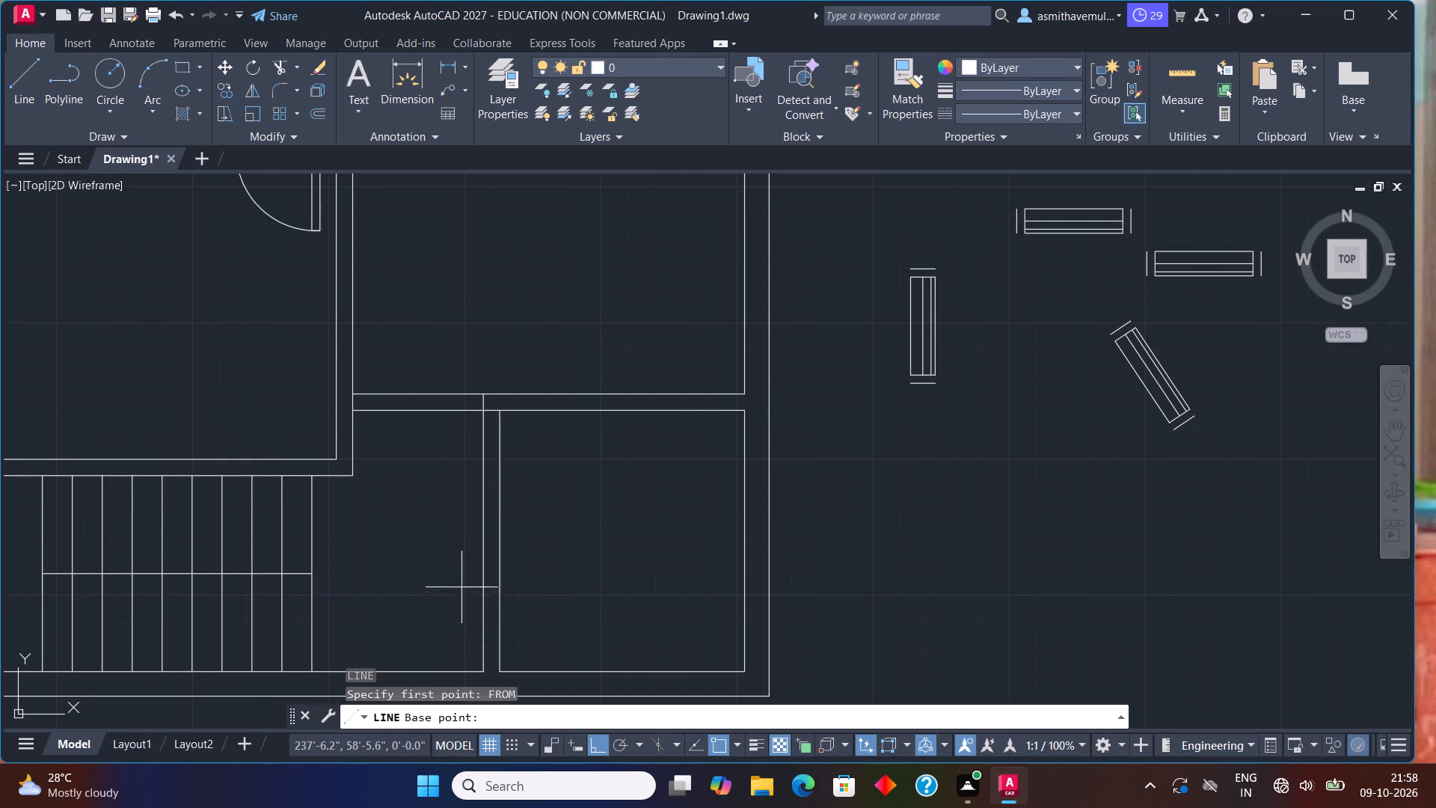
{"action": "left_click", "coordinate": [350, 409]}
{"action": "type", "text": "@3"}
{"action": "key", "text": "shift+quotedbl"}
{"action": "key", "text": "comma"}
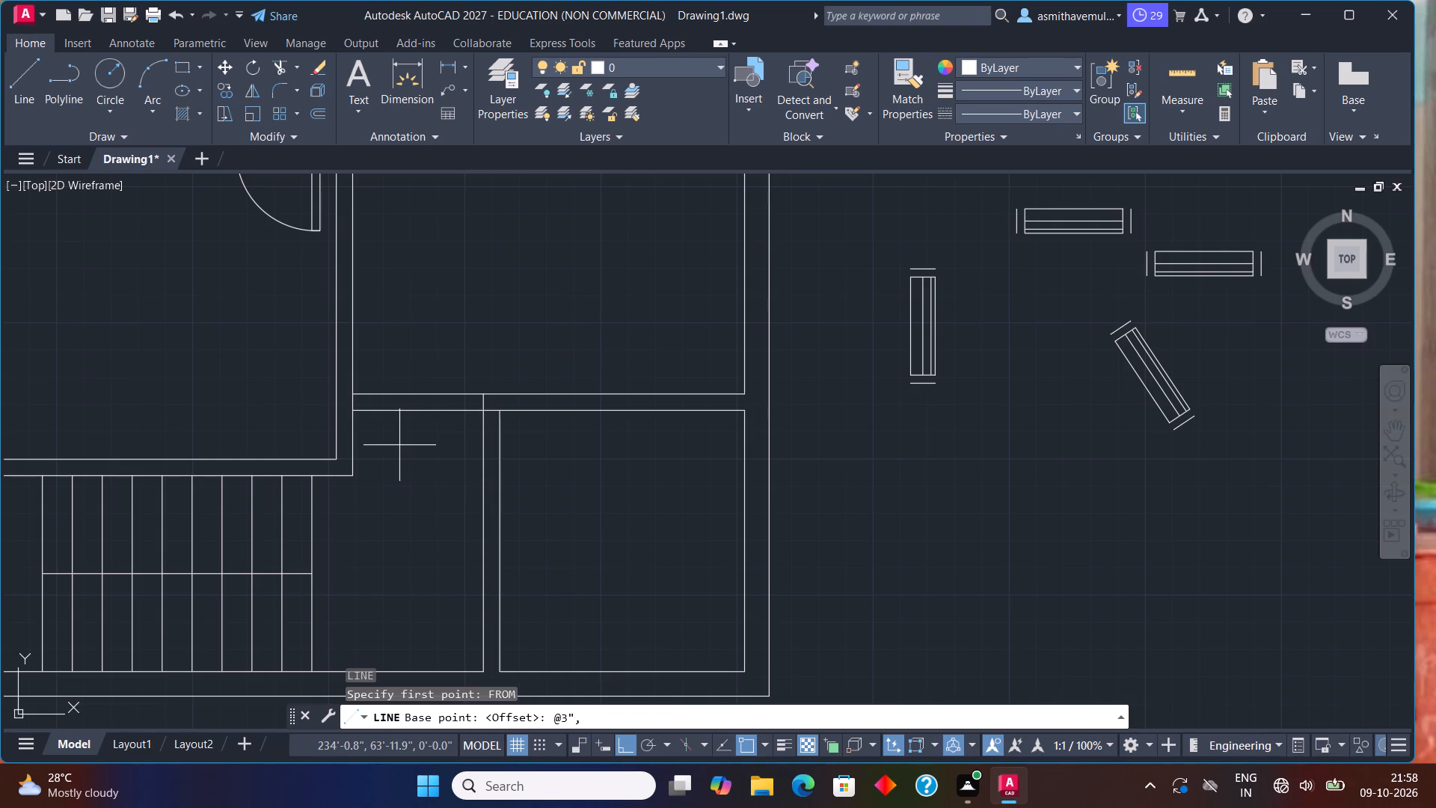
{"action": "key", "text": "0"}
{"action": "key", "text": "Return"}
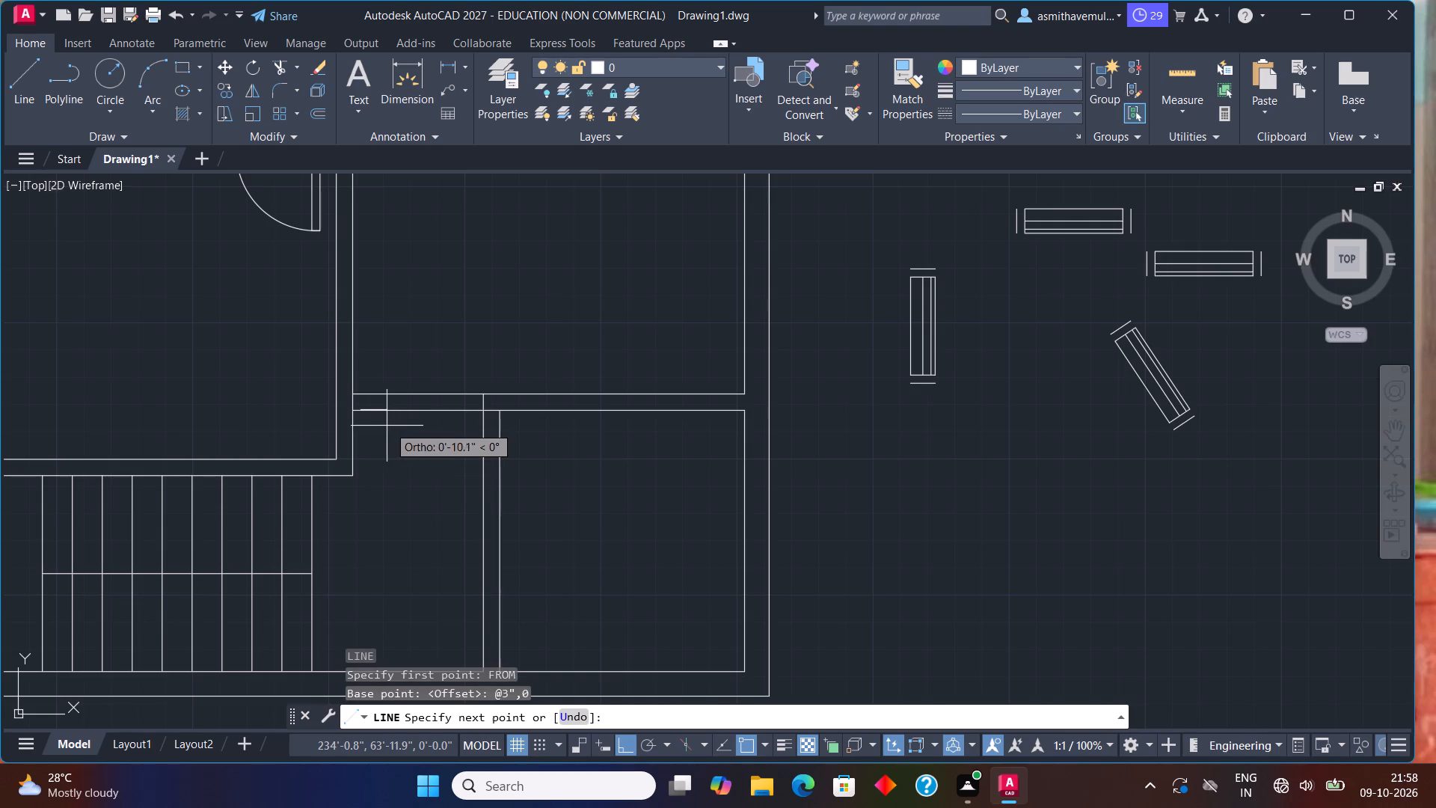
{"action": "scroll", "coordinate": [381, 426], "scroll_direction": "up", "scroll_amount": 2}
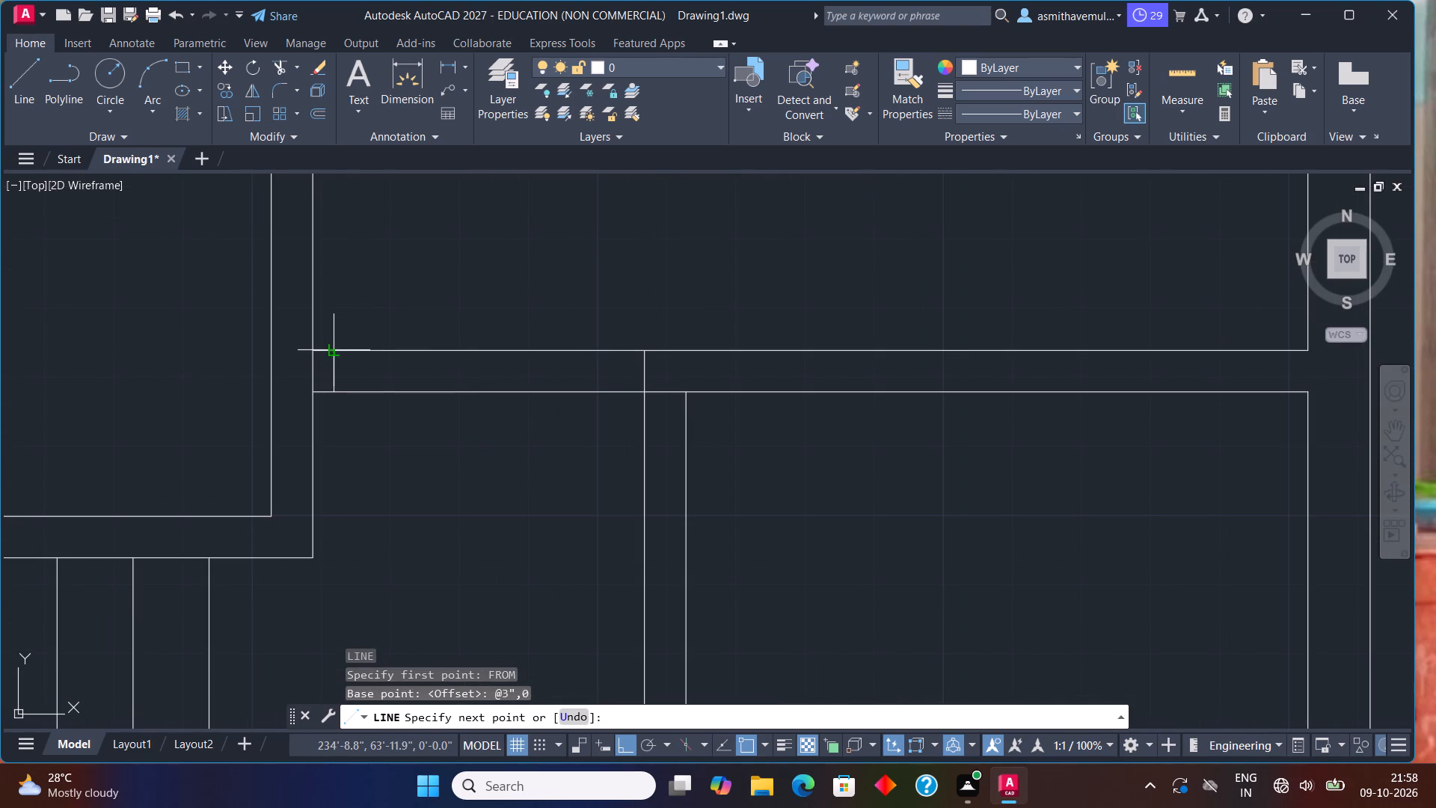
{"action": "left_click", "coordinate": [336, 348]}
{"action": "key", "text": "Escape"}
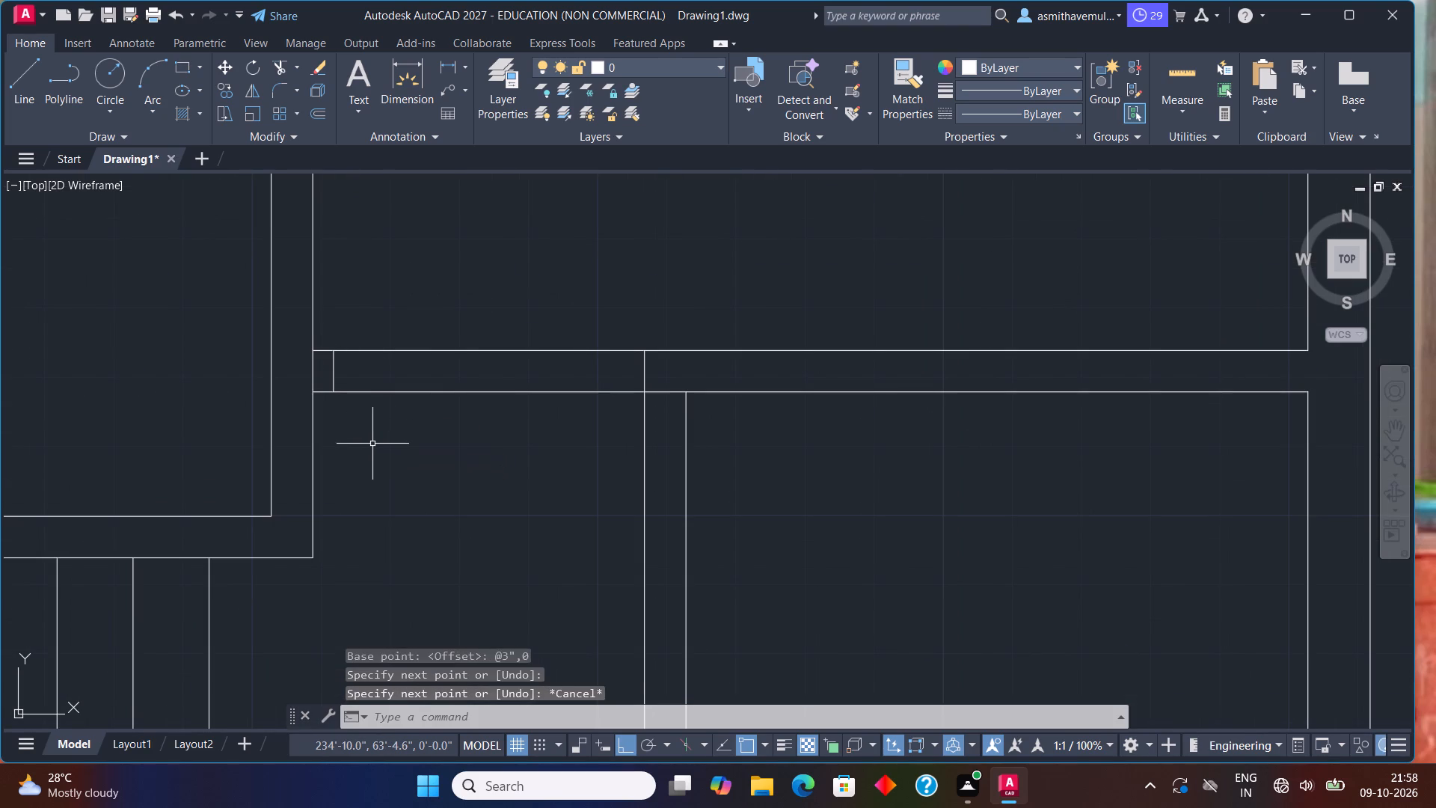
Offset the new line across the partition 3" to the east to form the door's west jamb.
{"action": "key", "text": "o"}
{"action": "key", "text": "Return"}
{"action": "key", "text": "3"}
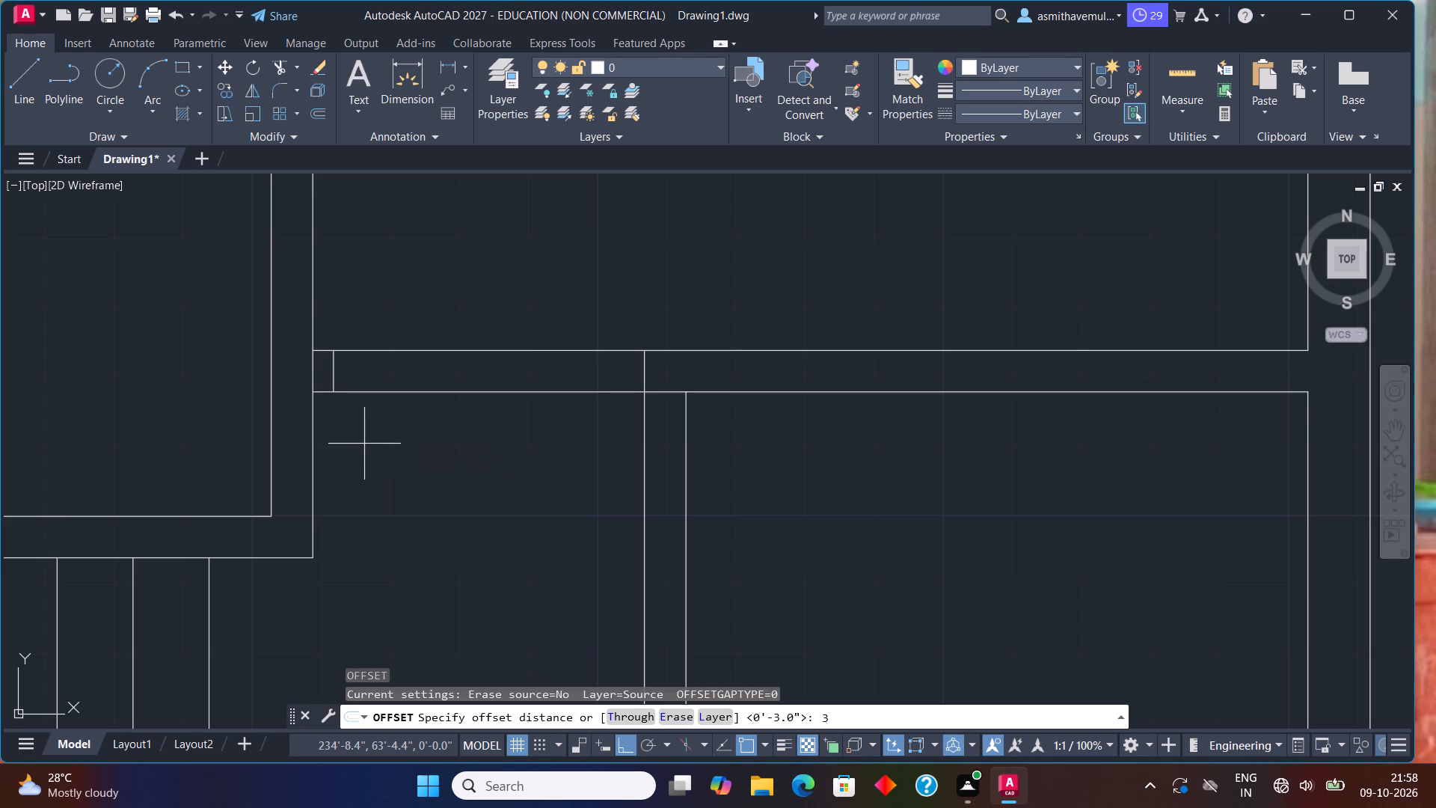
{"action": "key", "text": "shift+quotedbl"}
{"action": "key", "text": "Return"}
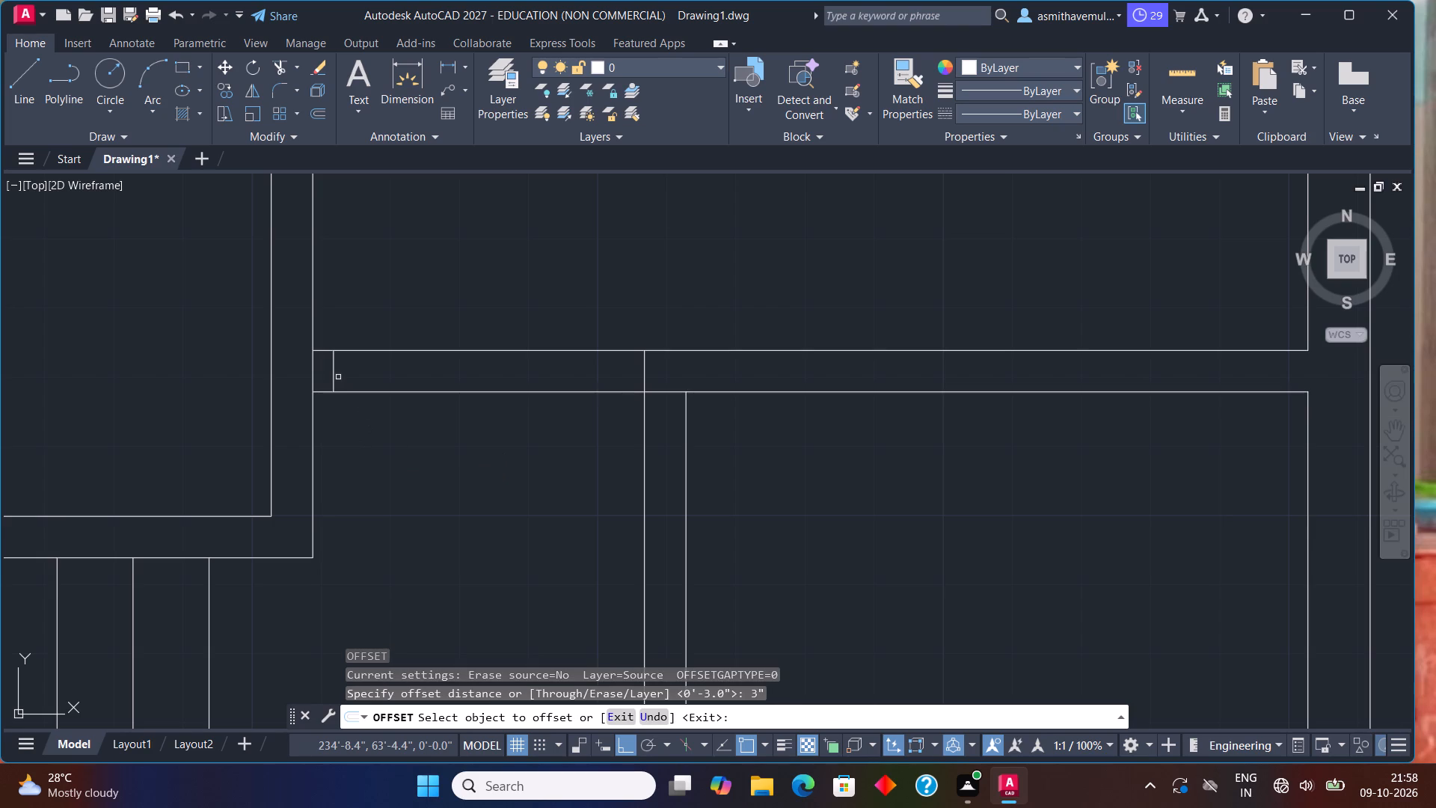
{"action": "left_click", "coordinate": [334, 371]}
{"action": "left_click", "coordinate": [364, 370]}
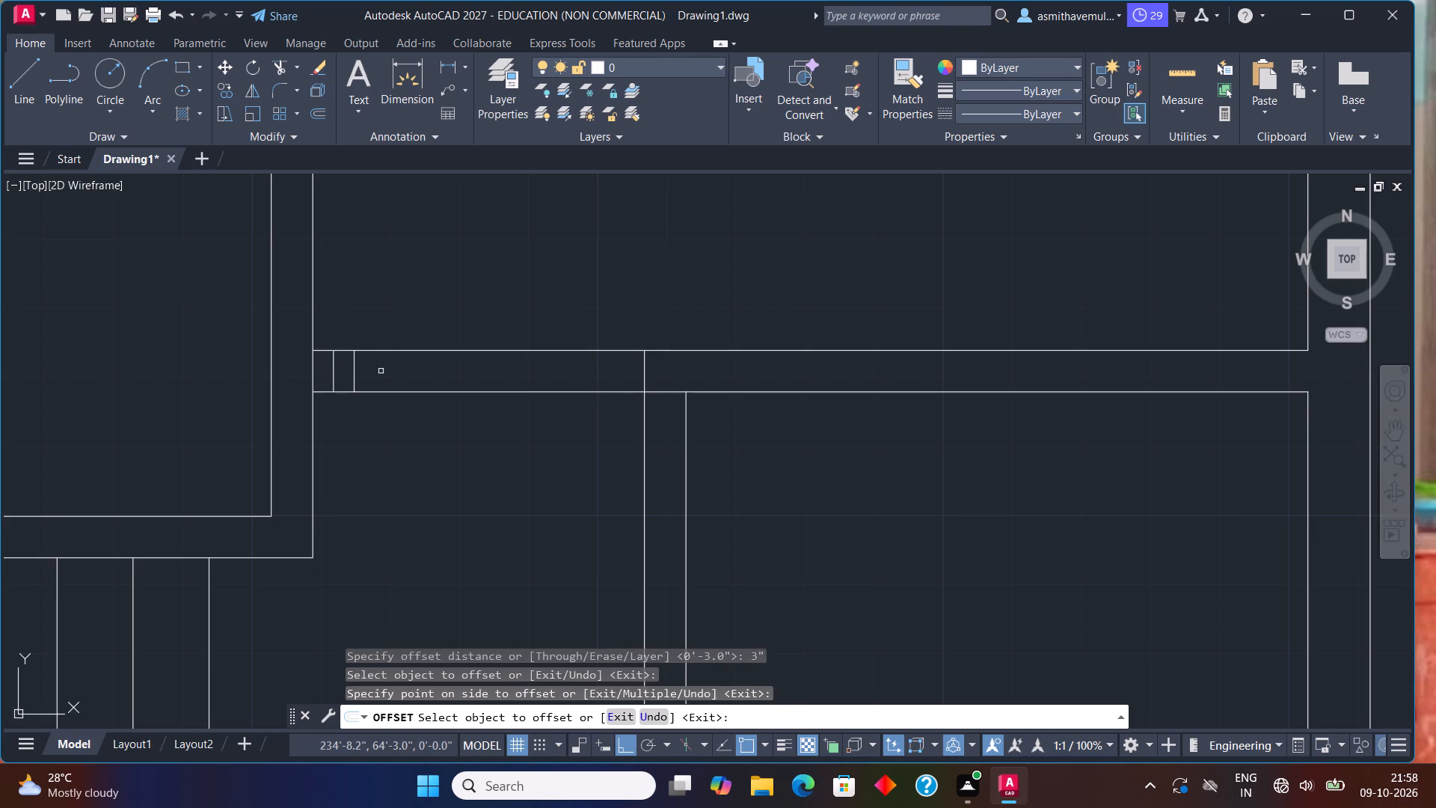
{"action": "key", "text": "Escape"}
Offset the west jamb's east line 3' to the east for the door opening width.
{"action": "key", "text": "o"}
{"action": "key", "text": "Return"}
{"action": "key", "text": "3"}
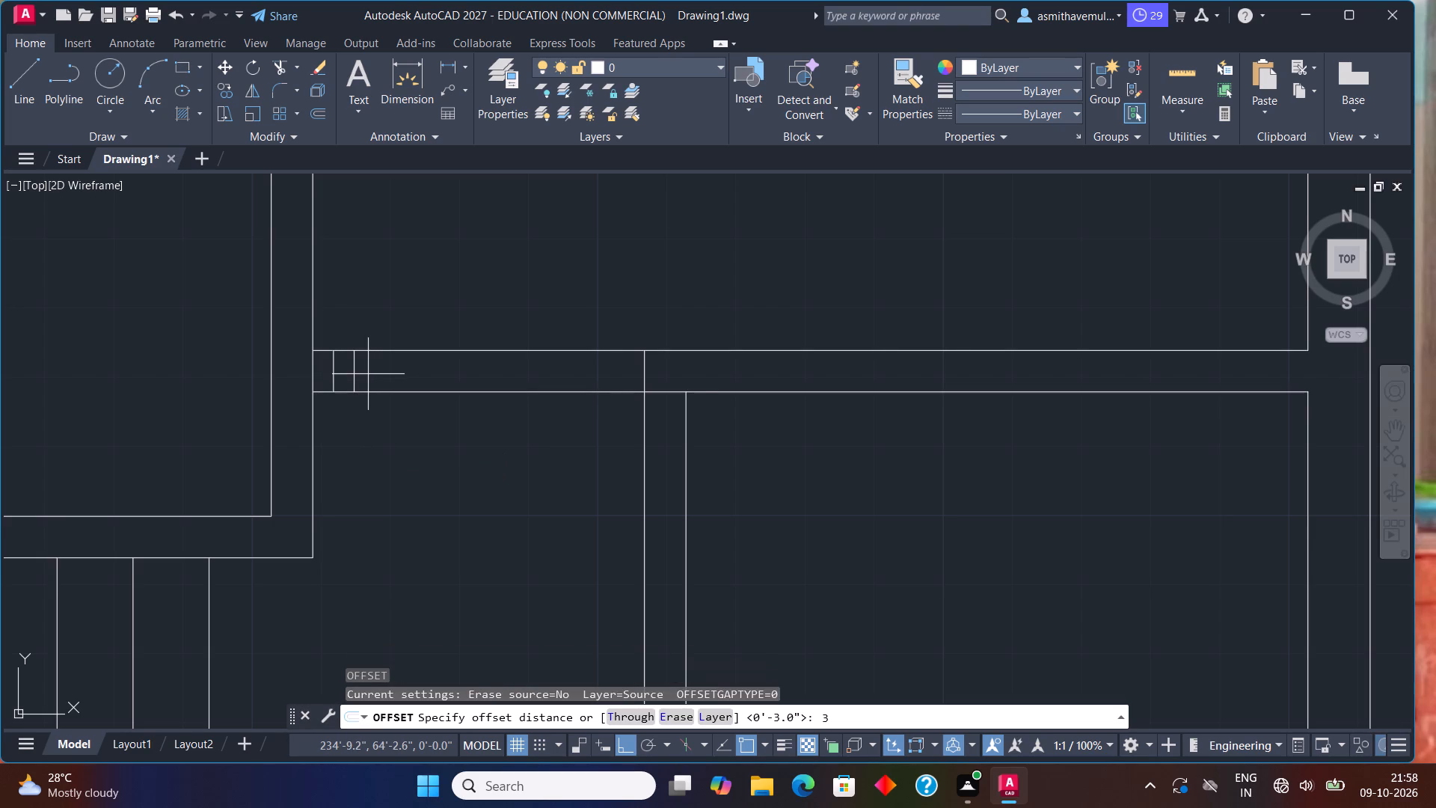
{"action": "key", "text": "apostrophe"}
{"action": "key", "text": "Return"}
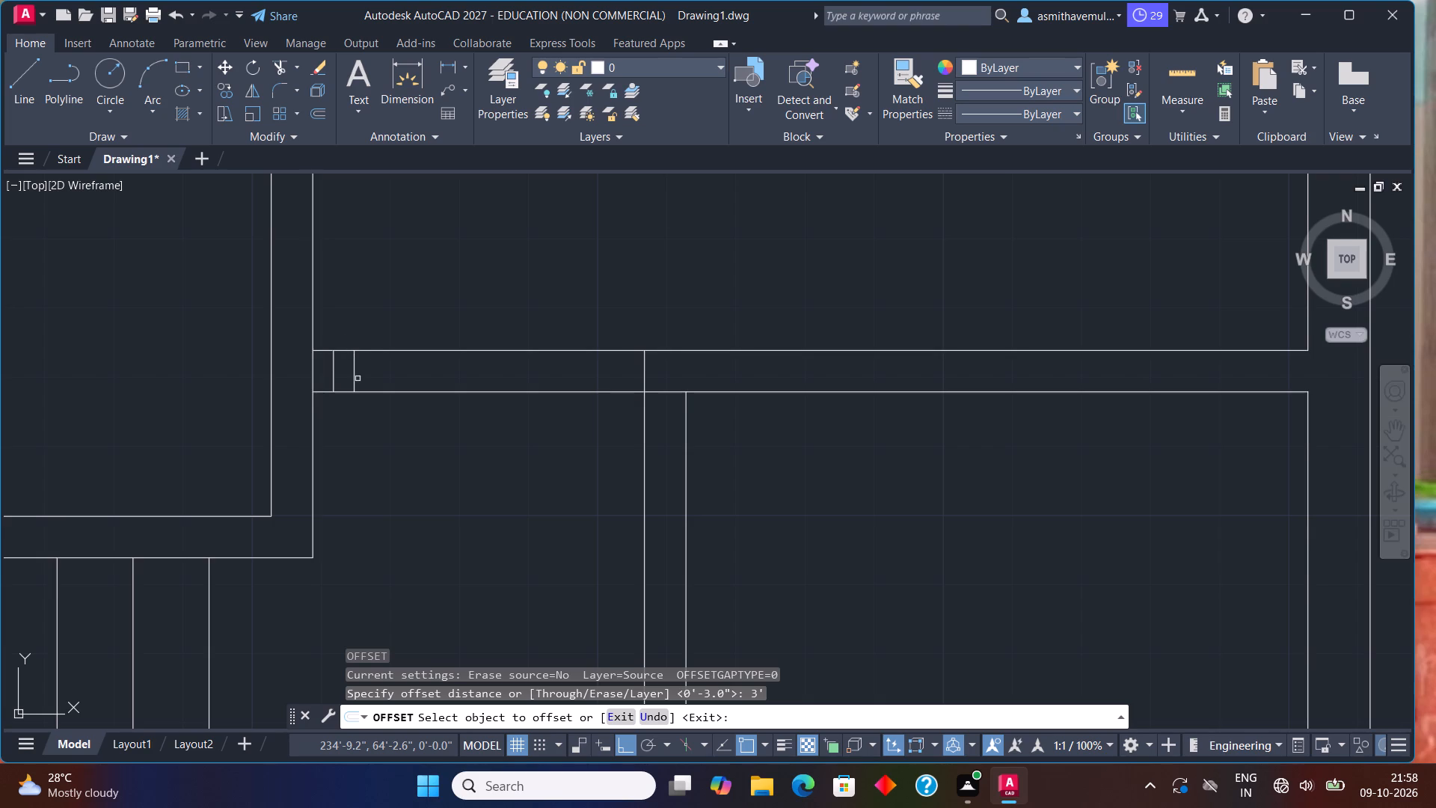
{"action": "left_click", "coordinate": [355, 371]}
{"action": "left_click", "coordinate": [414, 370]}
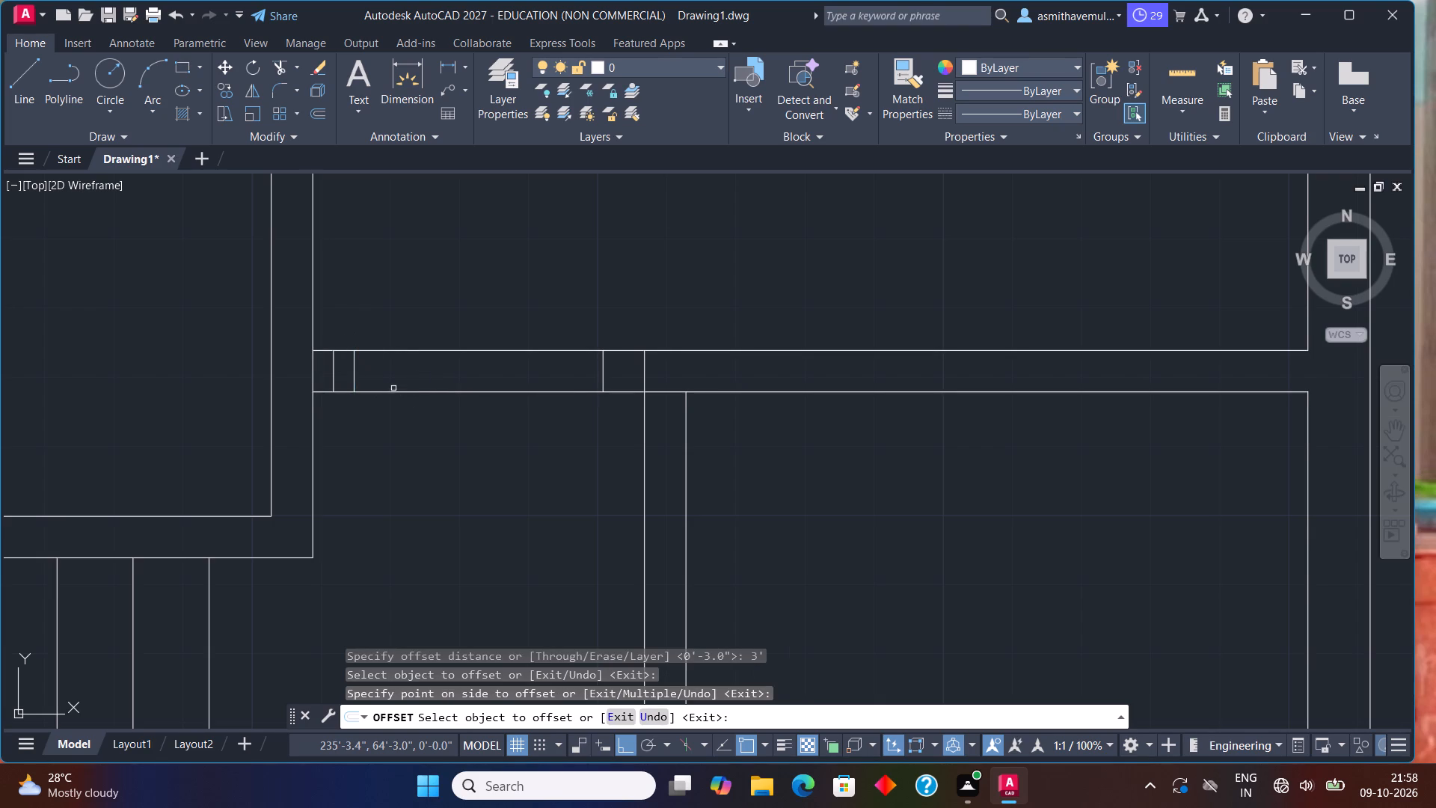
{"action": "key", "text": "Escape"}
Offset the opening's east line 3" to the east to form the east jamb.
{"action": "key", "text": "o"}
{"action": "key", "text": "Return"}
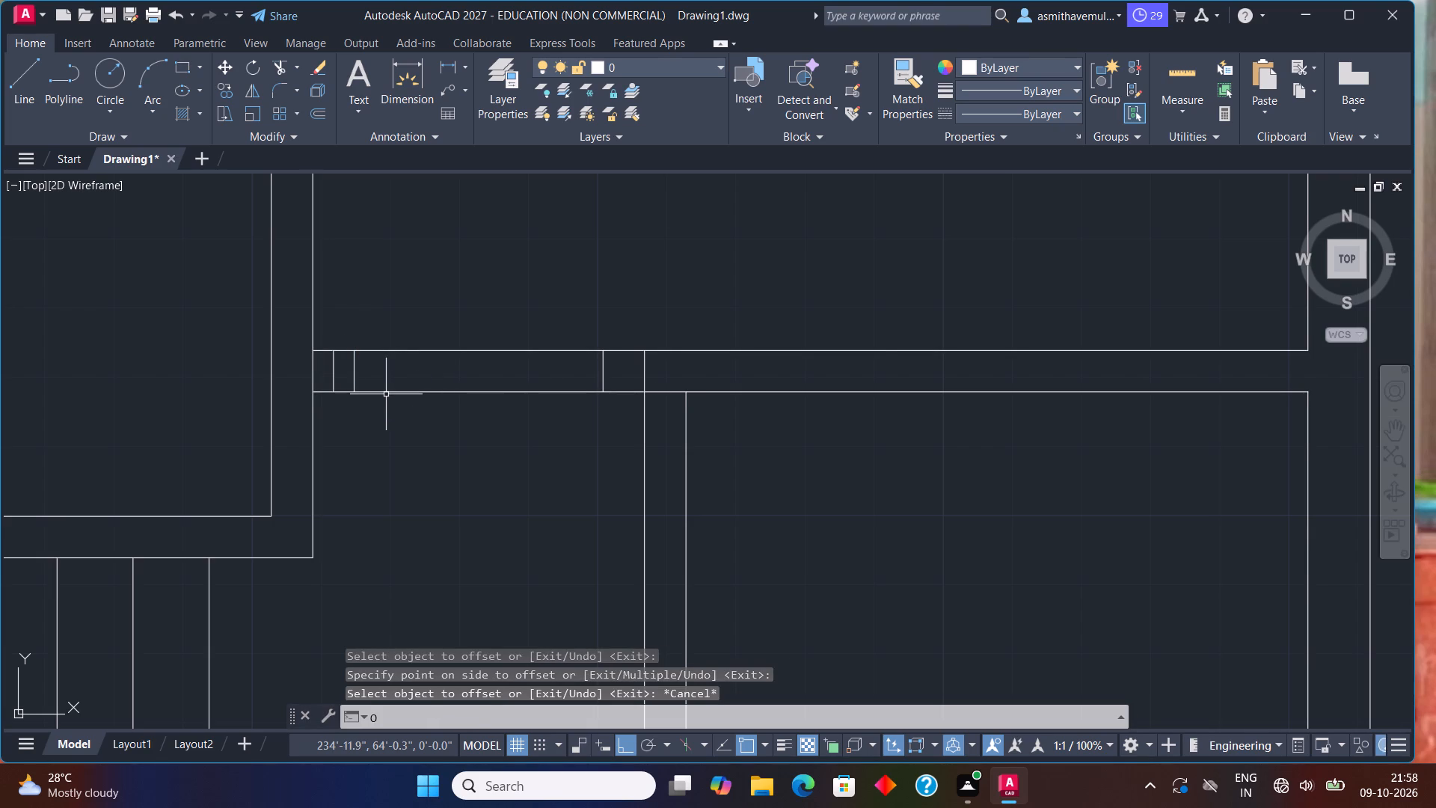
{"action": "key", "text": "3"}
{"action": "key", "text": "shift+quotedbl"}
{"action": "key", "text": "Return"}
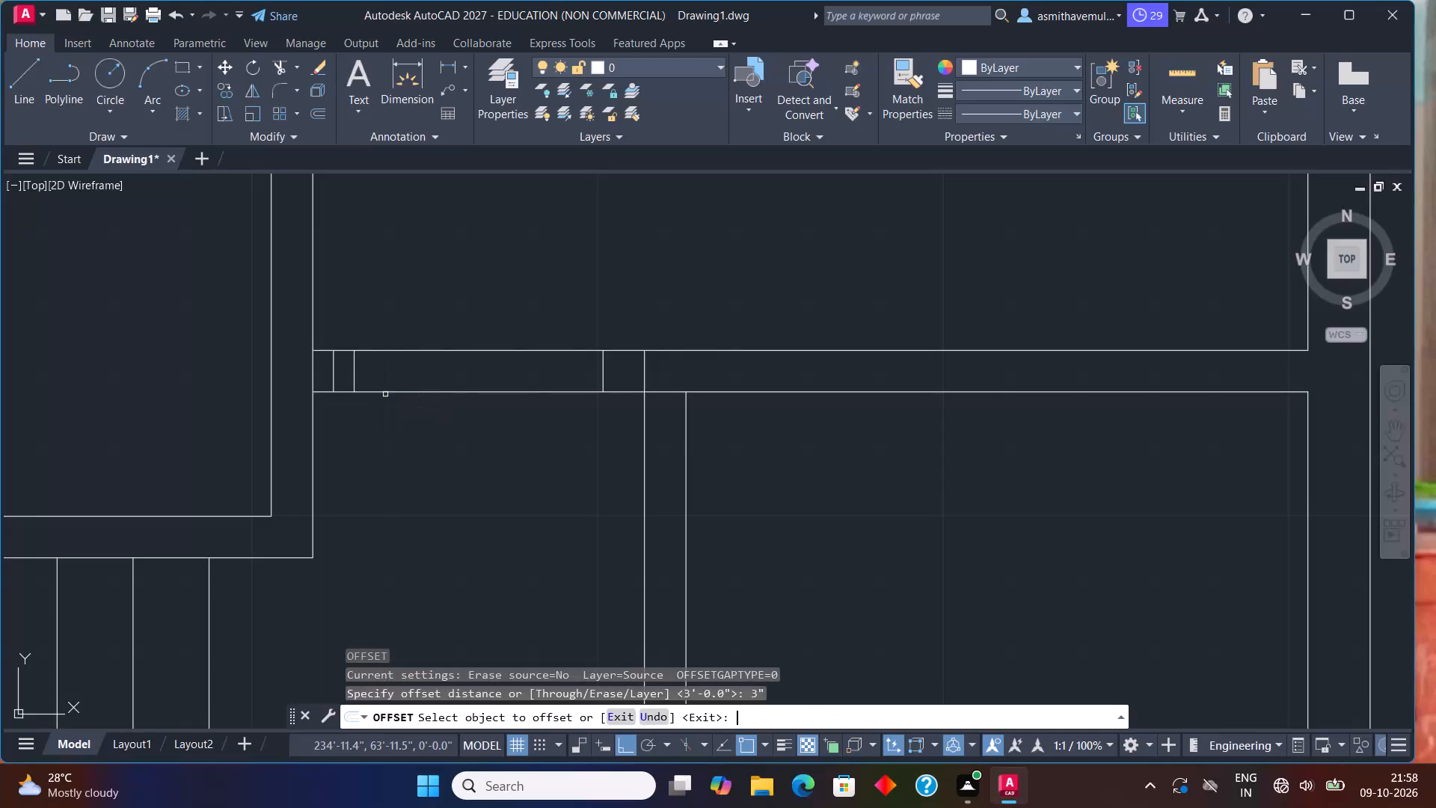
{"action": "left_click", "coordinate": [603, 370]}
{"action": "left_click", "coordinate": [616, 368]}
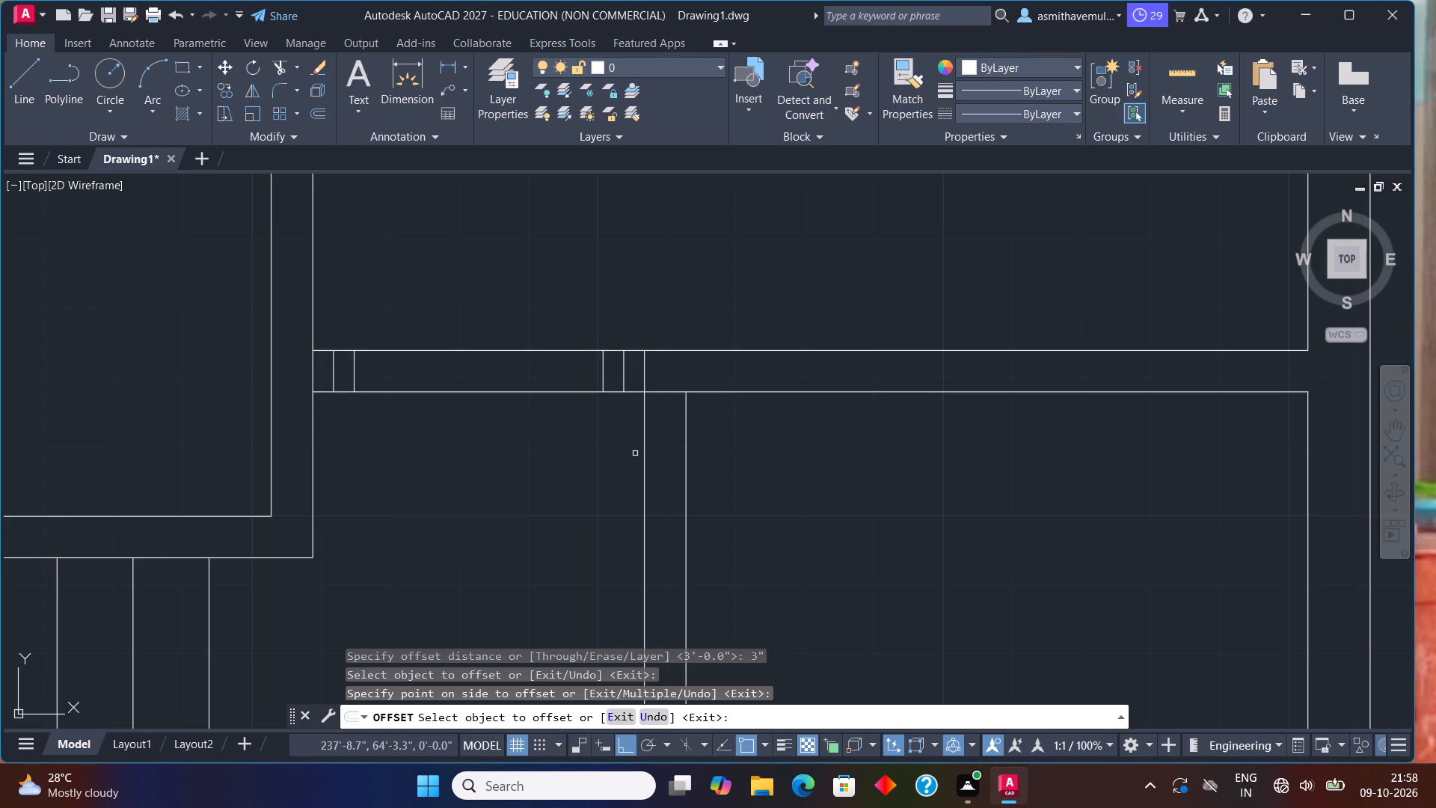
{"action": "key", "text": "Escape"}
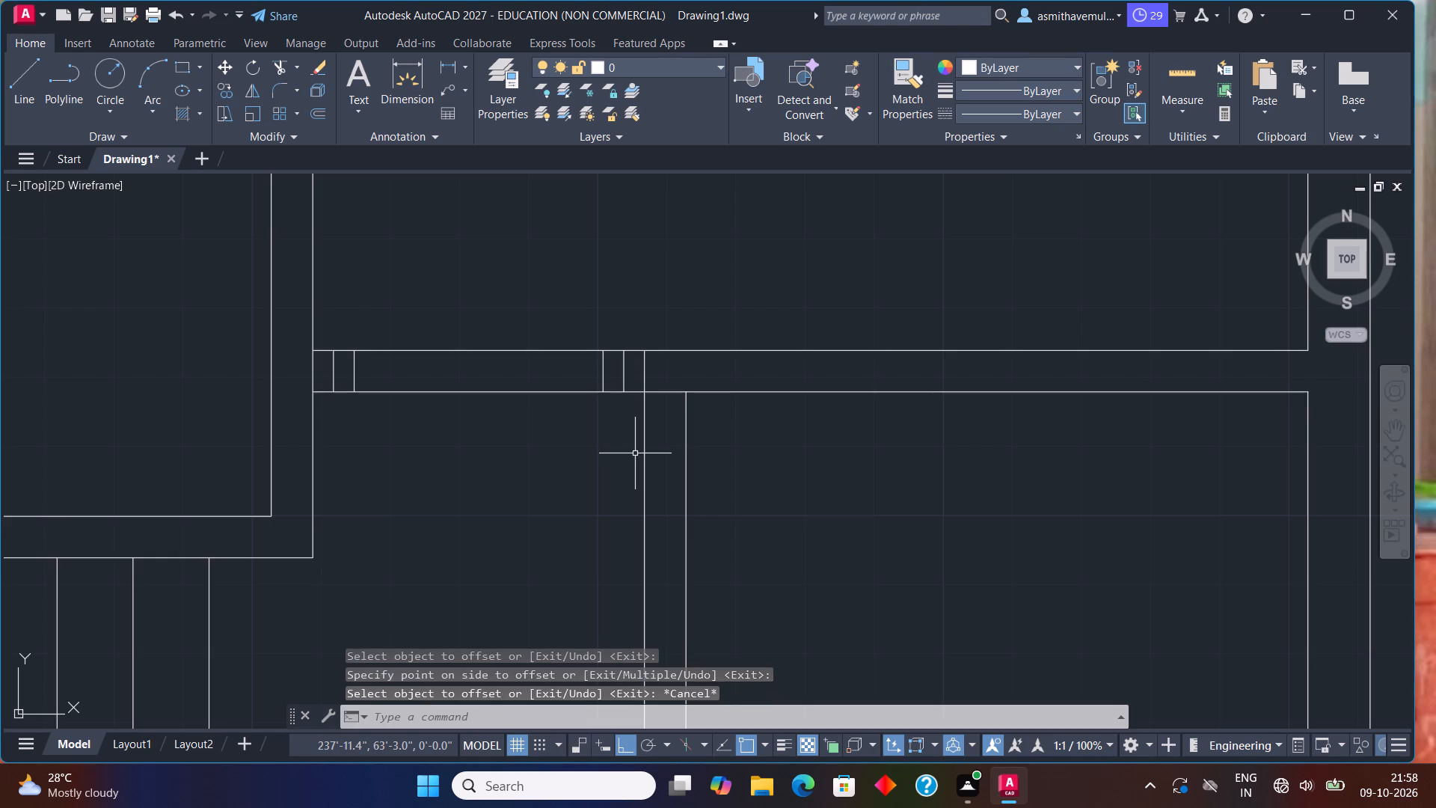
Trim the wall lines crossing the partition at both junctions and clear the partition lines between the new door's jambs.
{"action": "type", "text": "TRIM"}
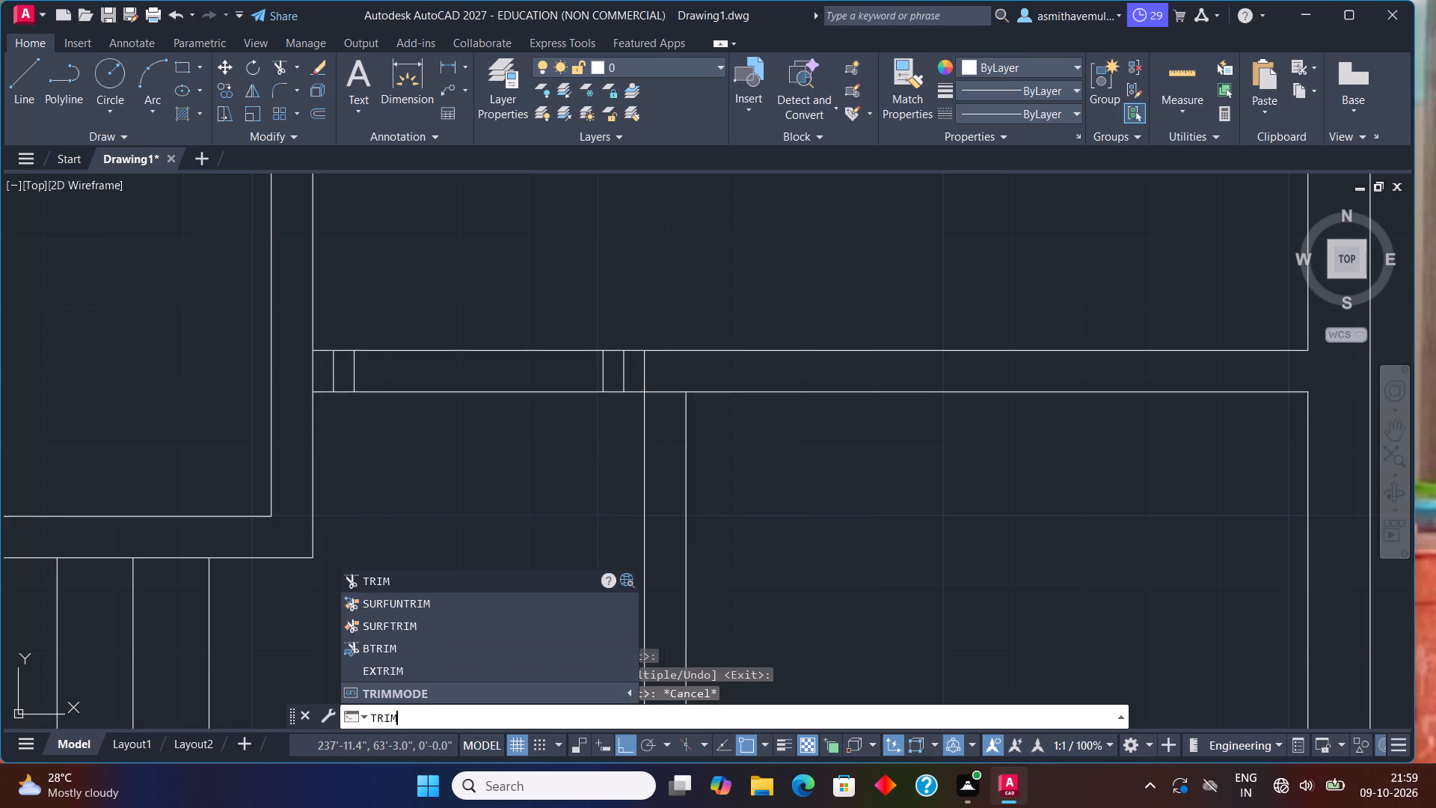
{"action": "key", "text": "Return"}
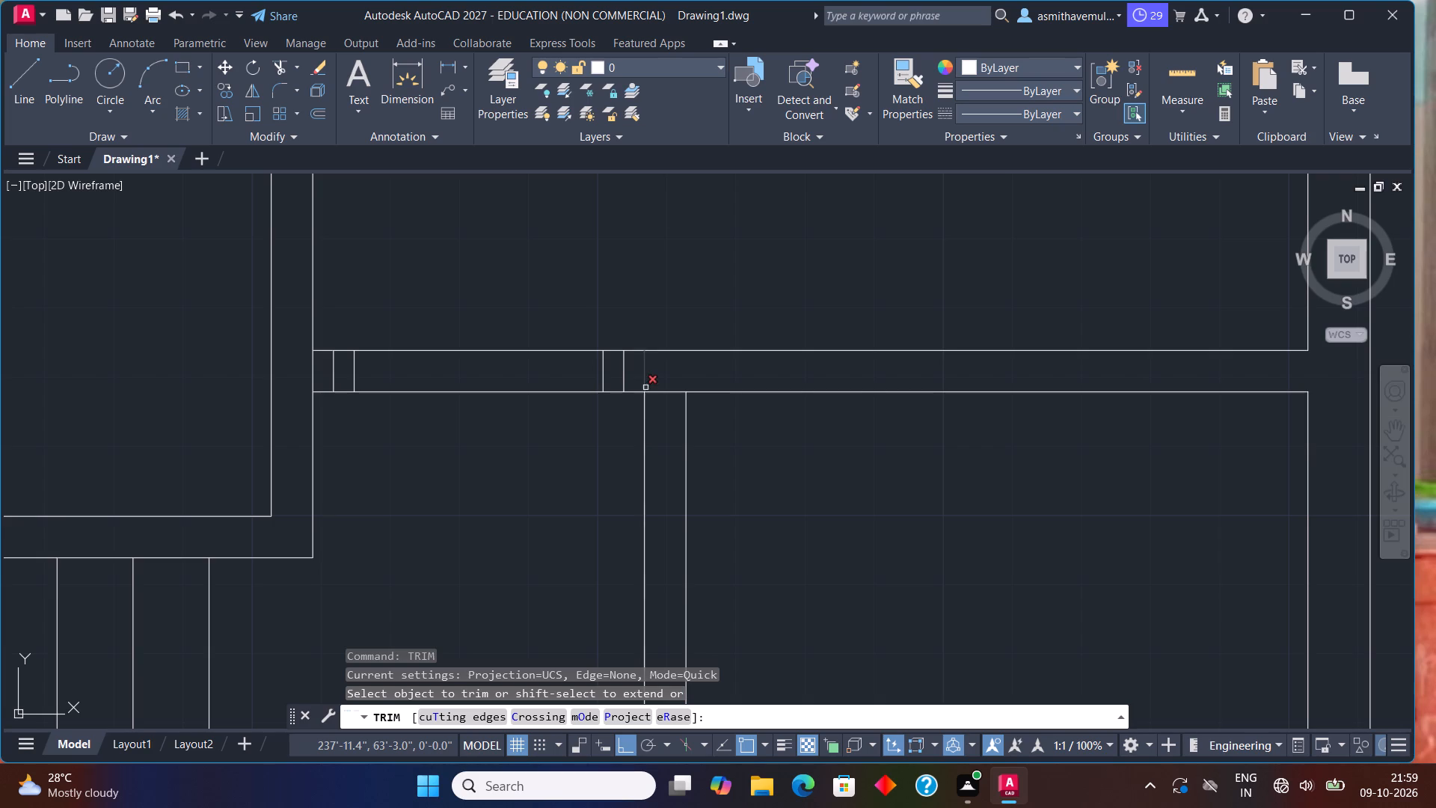
{"action": "left_click", "coordinate": [647, 385]}
{"action": "left_click", "coordinate": [660, 393]}
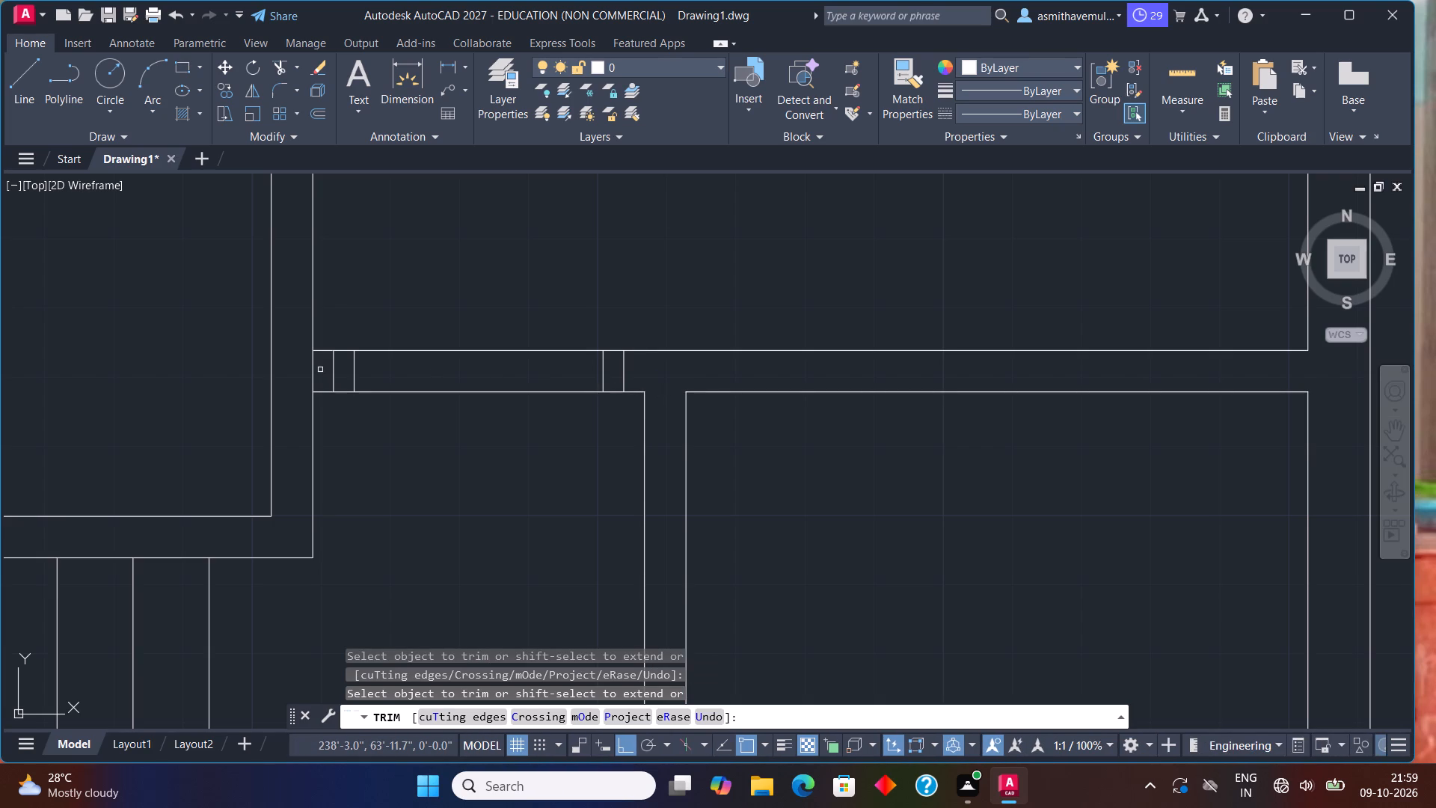
{"action": "left_click", "coordinate": [314, 373]}
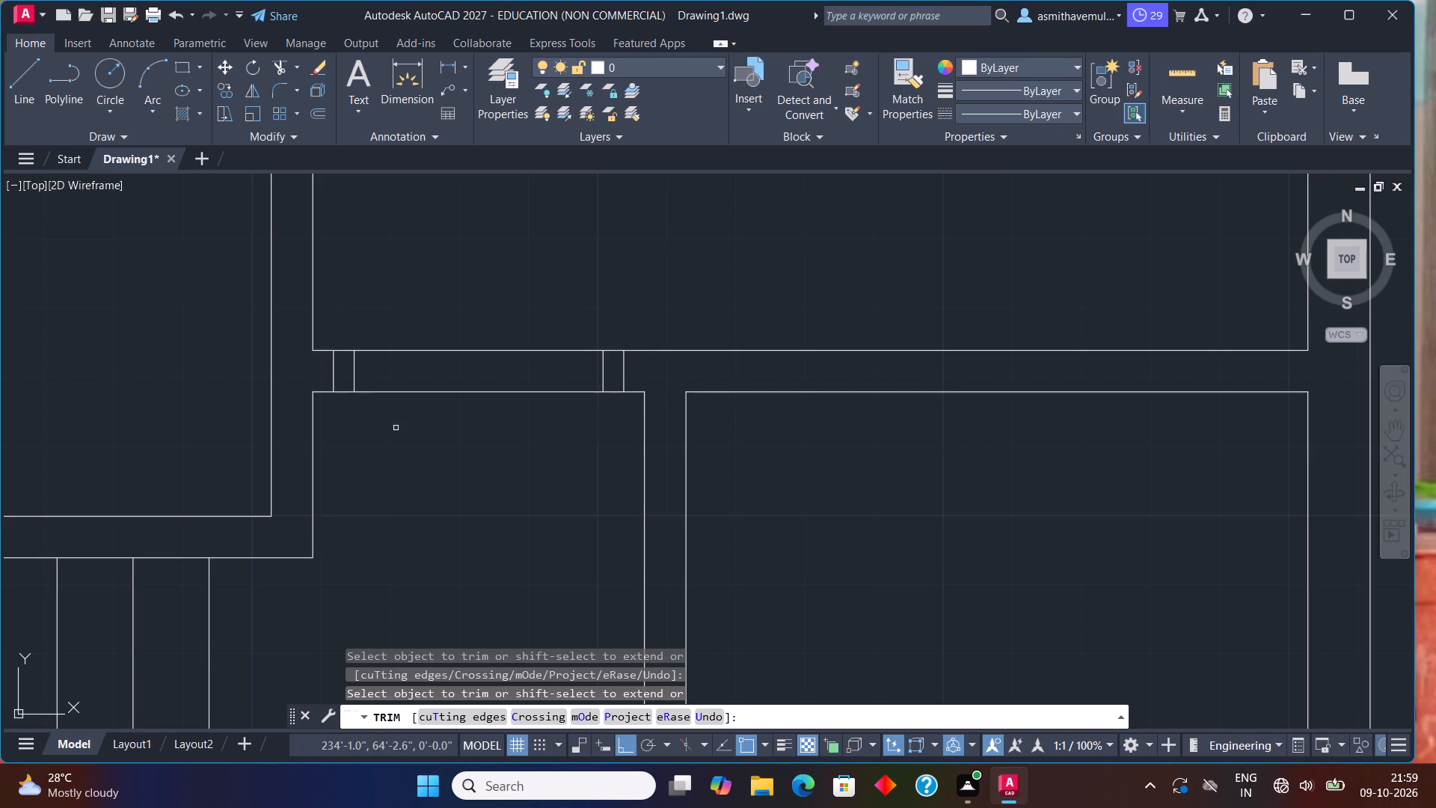
{"action": "left_click_drag", "start_coordinate": [447, 433], "coordinate": [476, 334]}
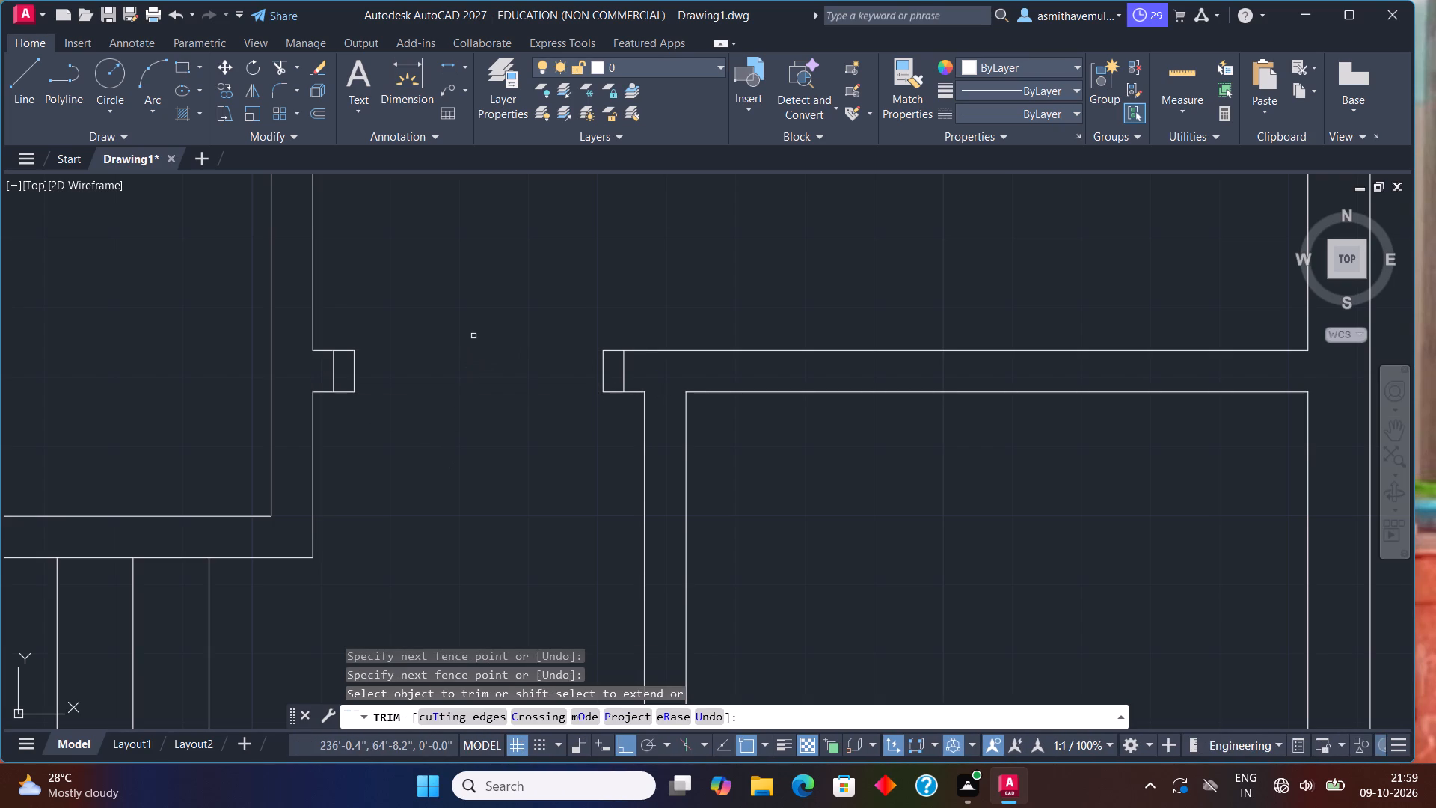
{"action": "key", "text": "Escape"}
Draw a 3" by 3' rectangle as the door leaf, running north from the west jamb's inner corner.
{"action": "type", "text": "REC"}
{"action": "key", "text": "Return"}
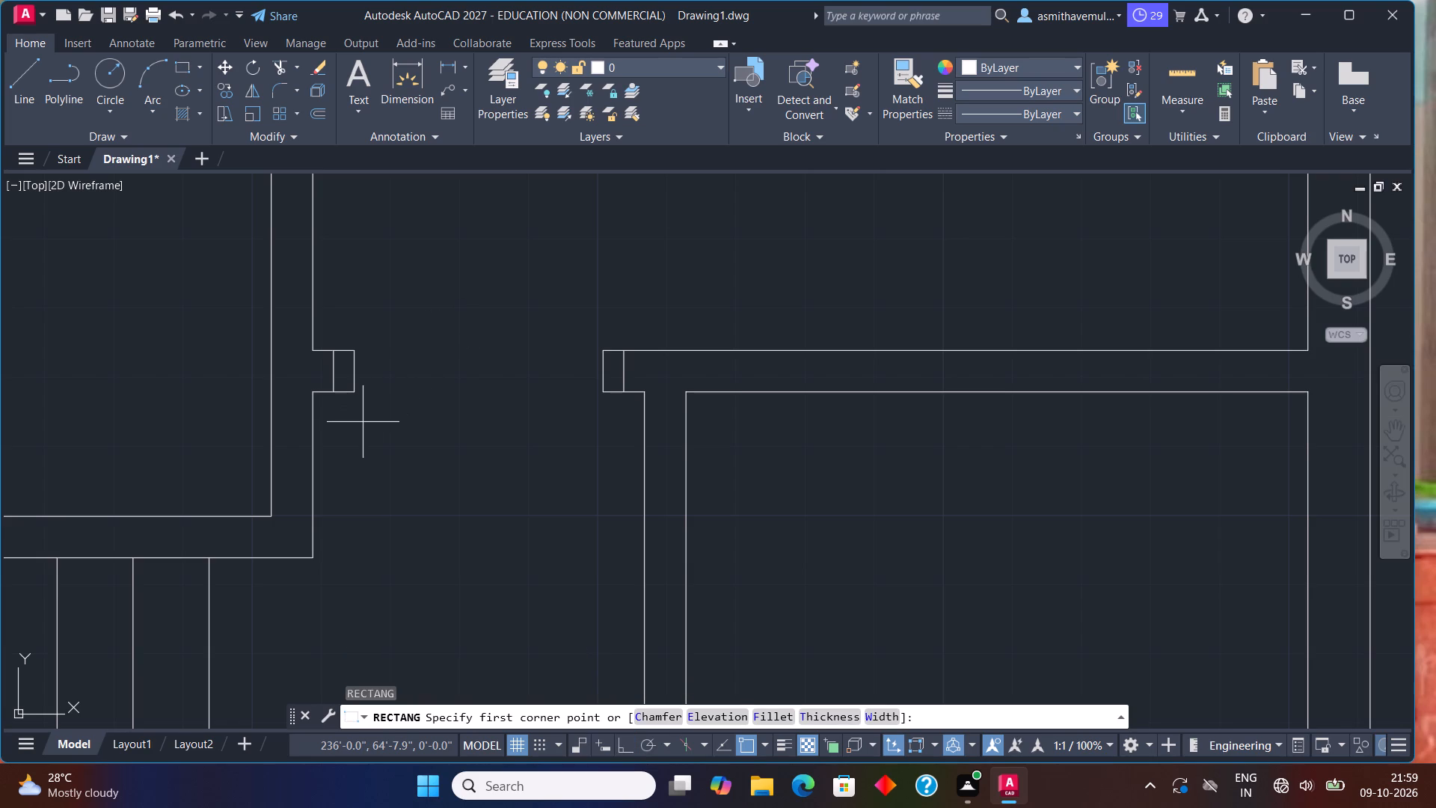
{"action": "left_click", "coordinate": [354, 346]}
{"action": "scroll", "coordinate": [396, 263], "scroll_direction": "down", "scroll_amount": 1}
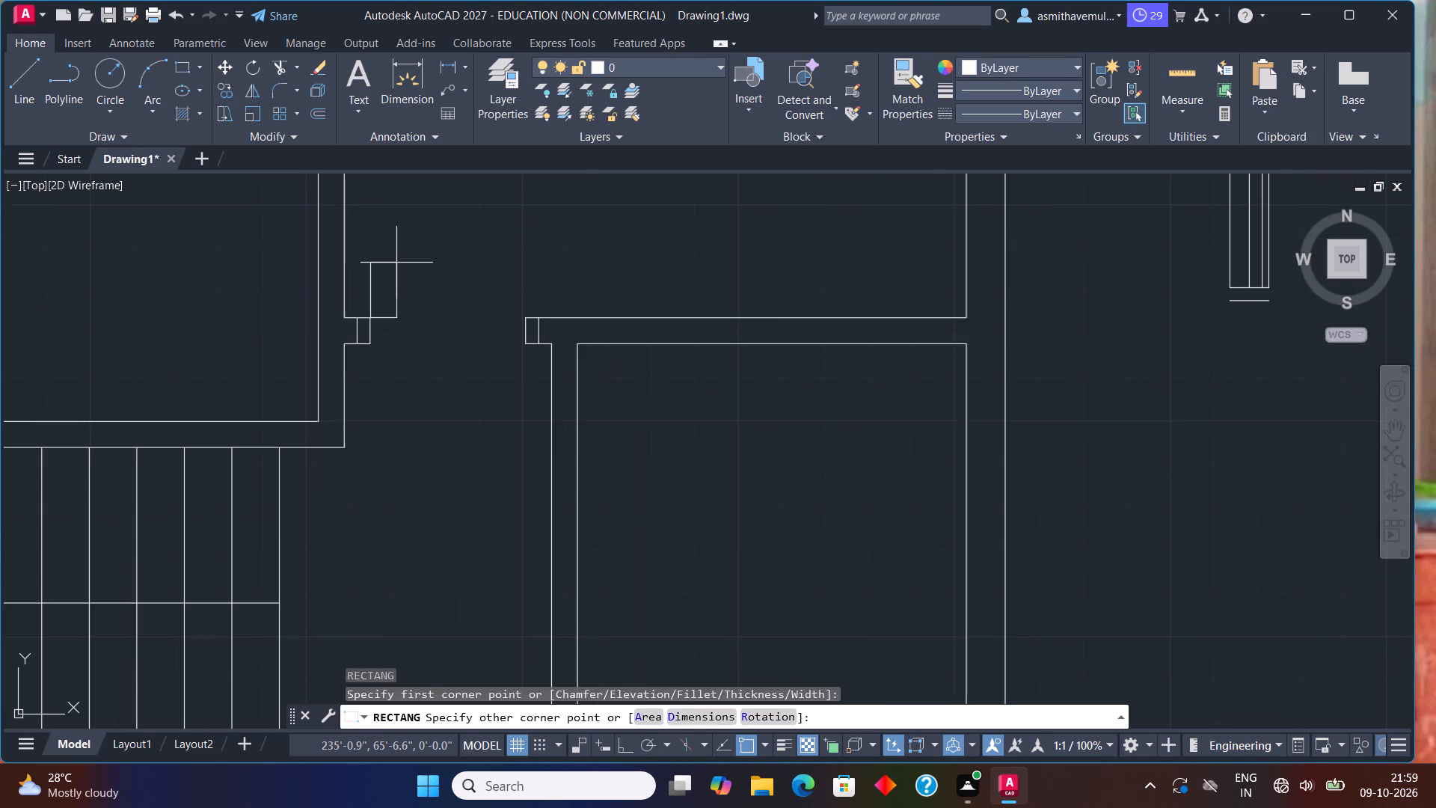
{"action": "middle_click_drag", "start_coordinate": [396, 262], "coordinate": [283, 417]}
{"action": "key", "text": "d"}
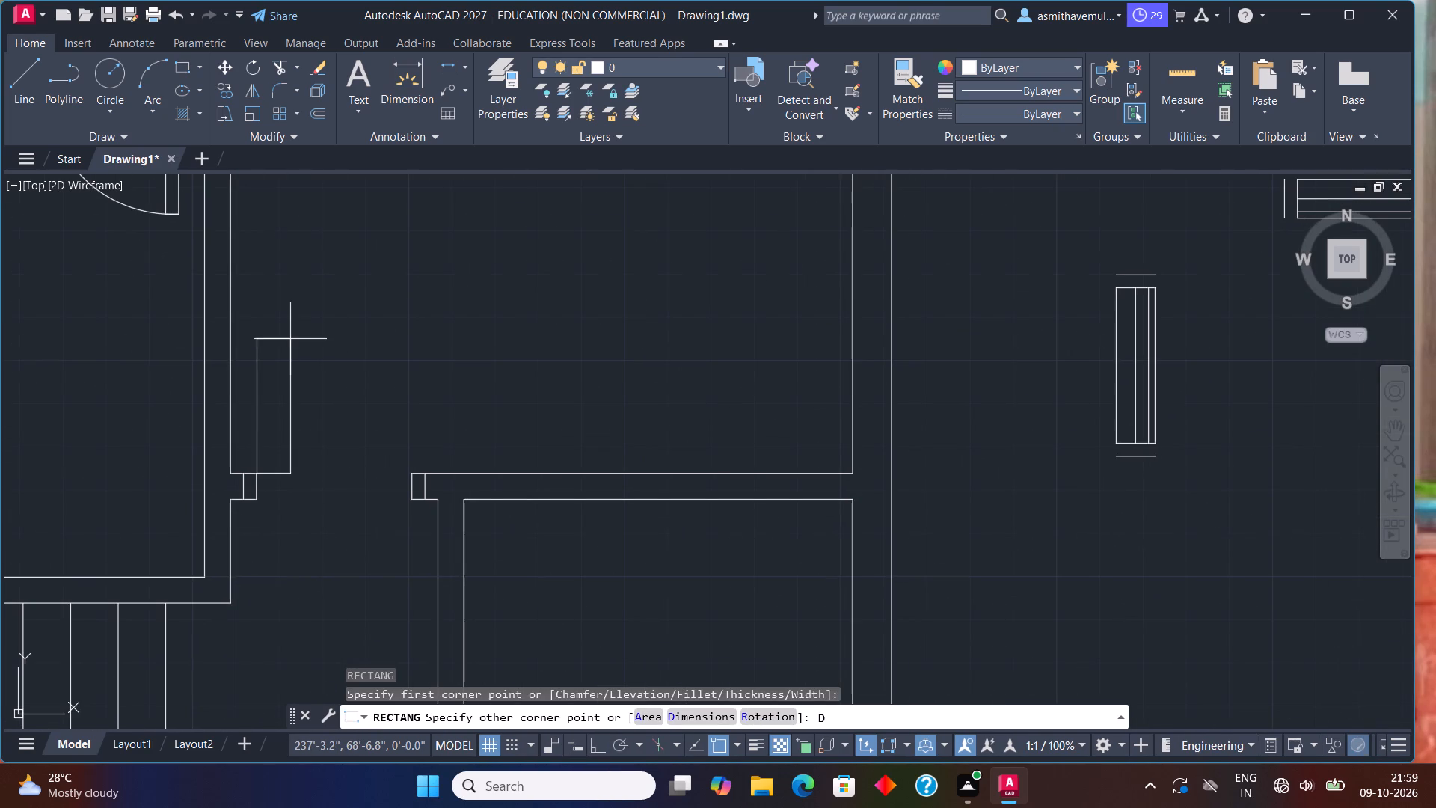
{"action": "key", "text": "Return"}
{"action": "key", "text": "3"}
{"action": "key", "text": "shift+quotedbl"}
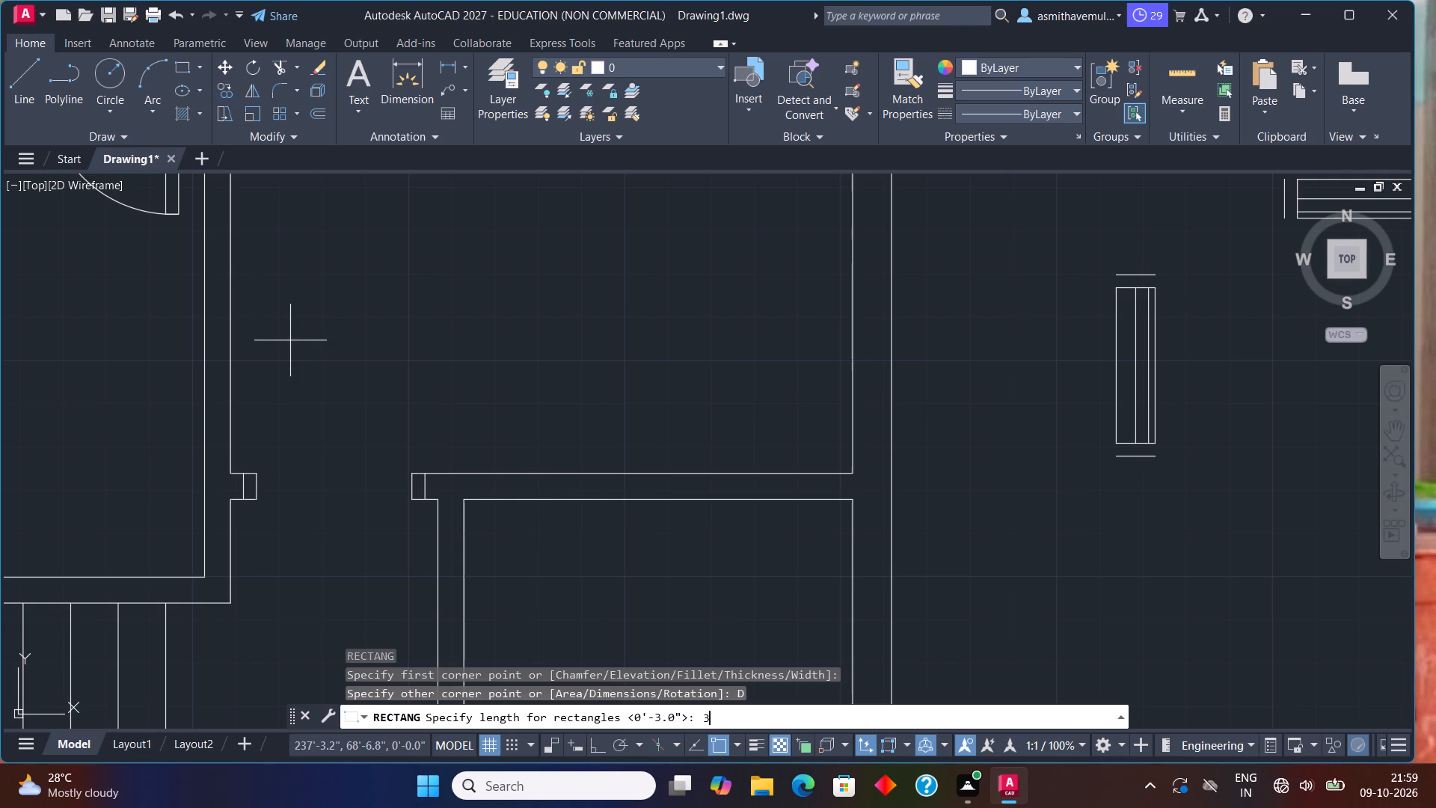
{"action": "key", "text": "Return"}
{"action": "type", "text": "3'"}
{"action": "key", "text": "Return"}
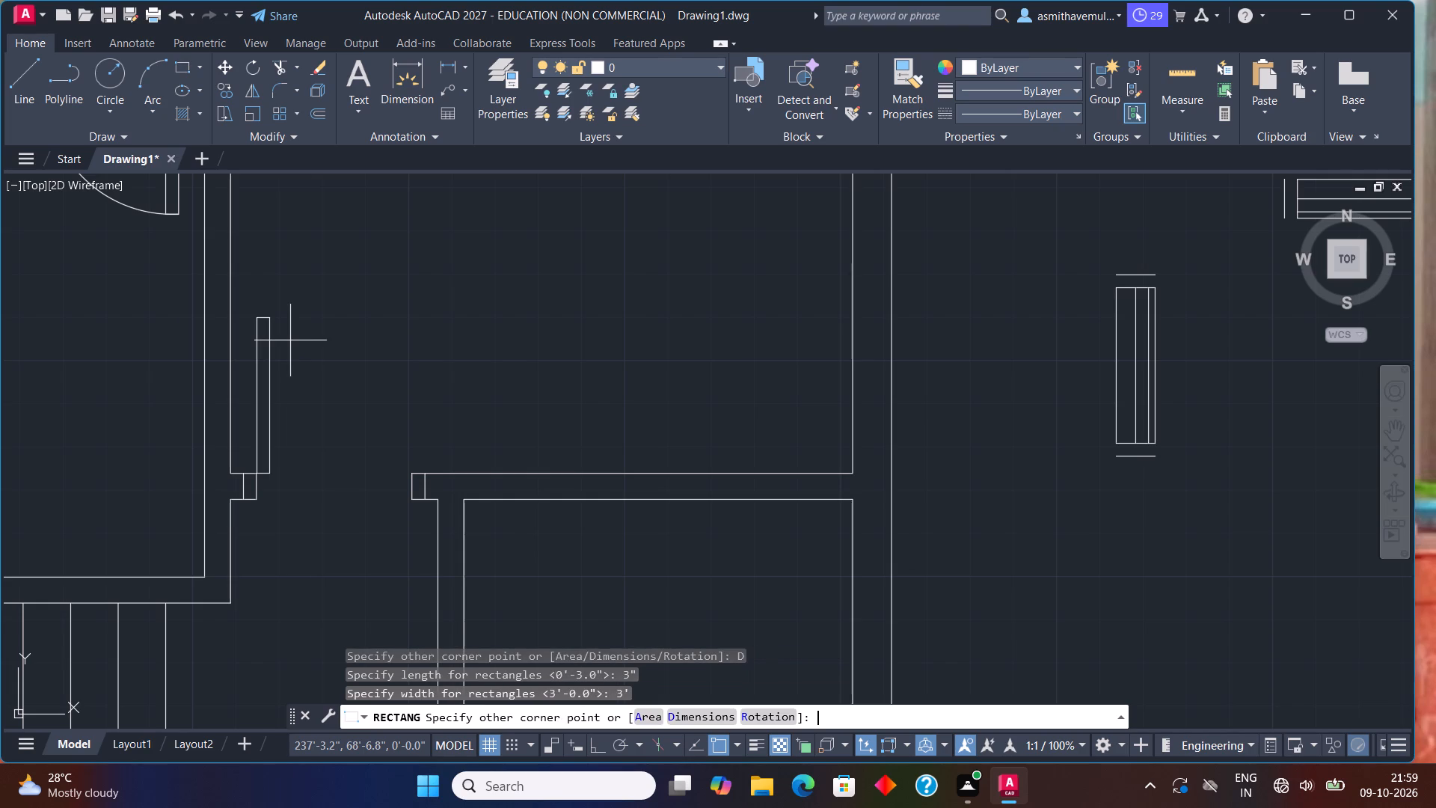
{"action": "left_click", "coordinate": [289, 343]}
Draw the door's swing arc through the leaf's two north corners to the east jamb's north corner.
{"action": "middle_click_drag", "start_coordinate": [280, 365], "coordinate": [298, 409]}
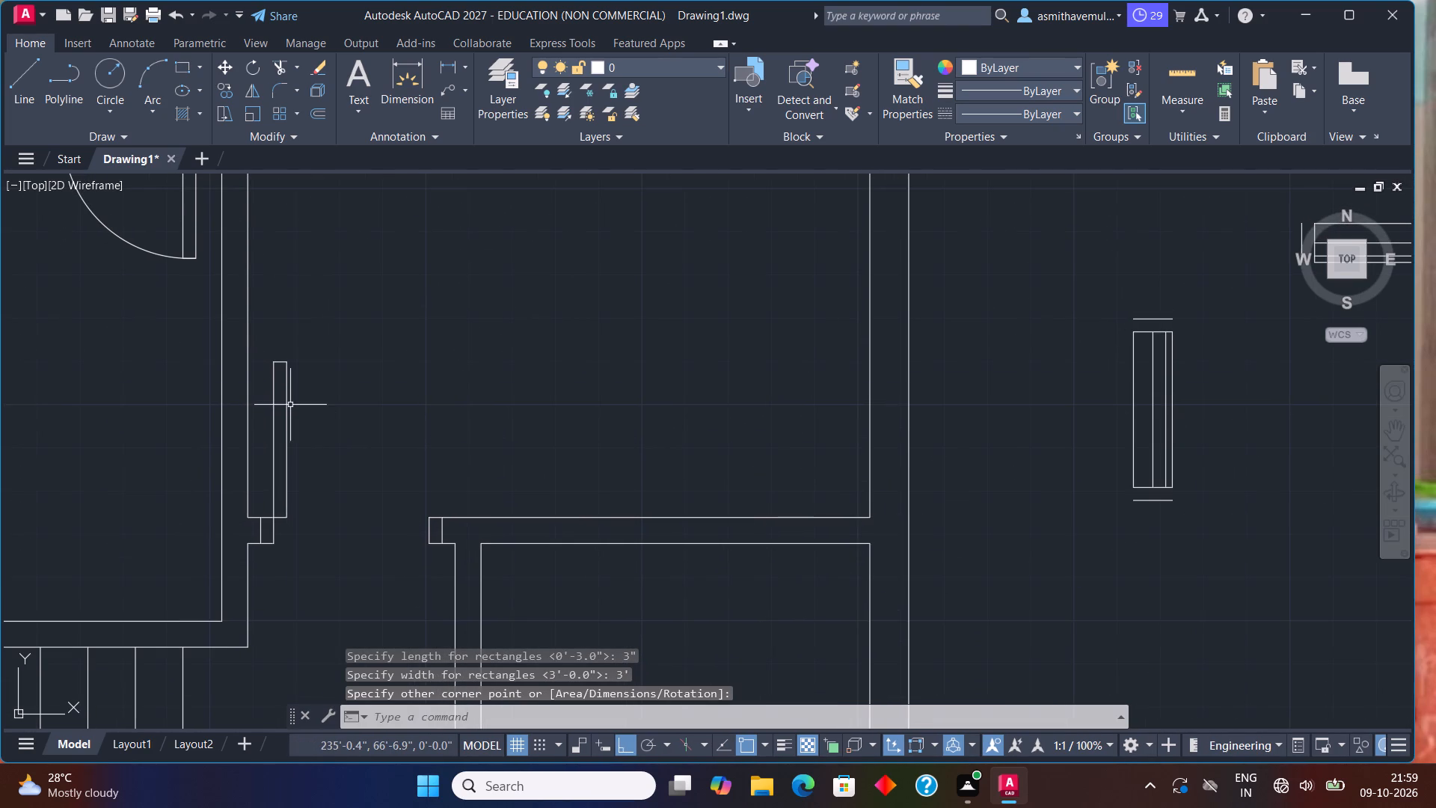
{"action": "type", "text": "ARC"}
{"action": "key", "text": "Return"}
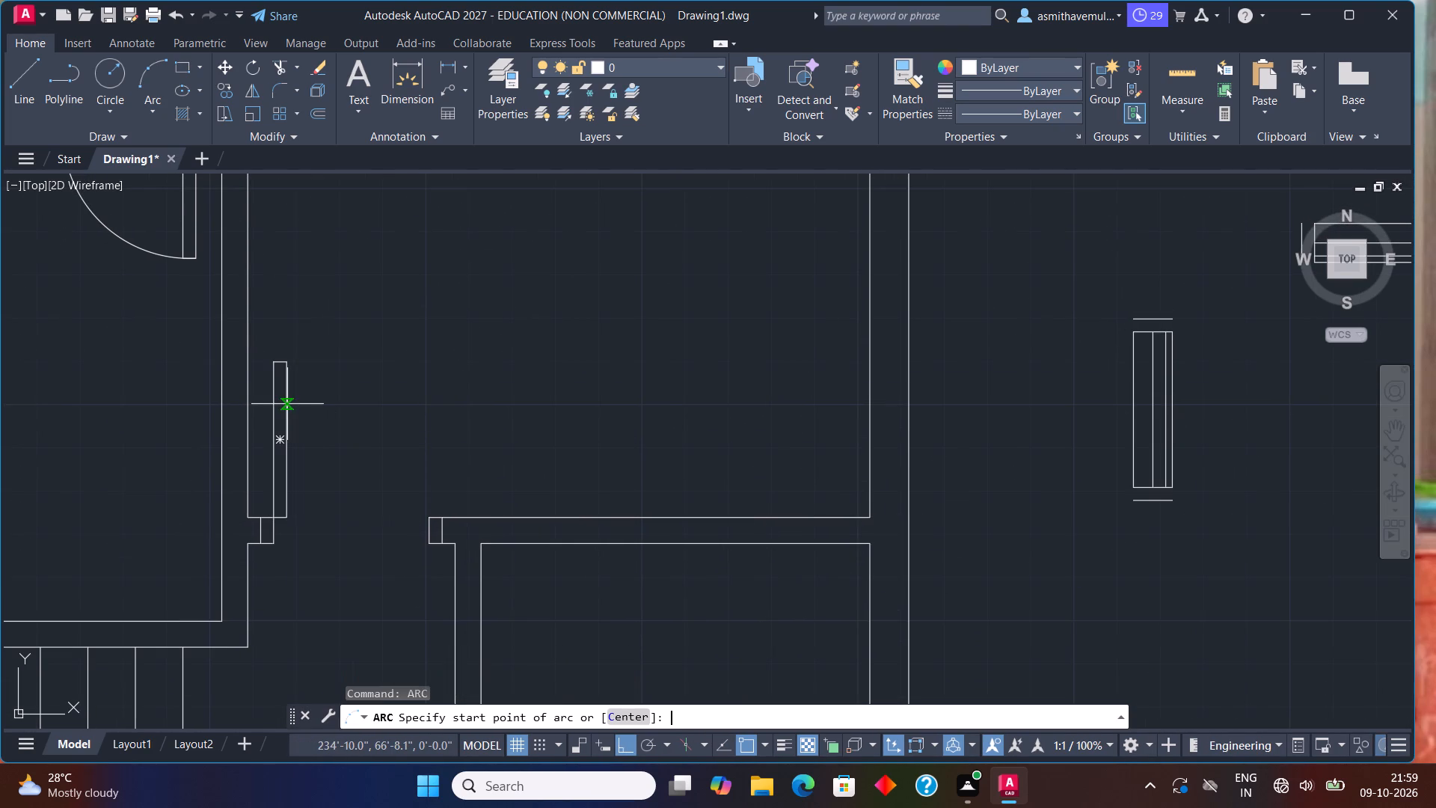
{"action": "scroll", "coordinate": [230, 382], "scroll_direction": "up", "scroll_amount": 1}
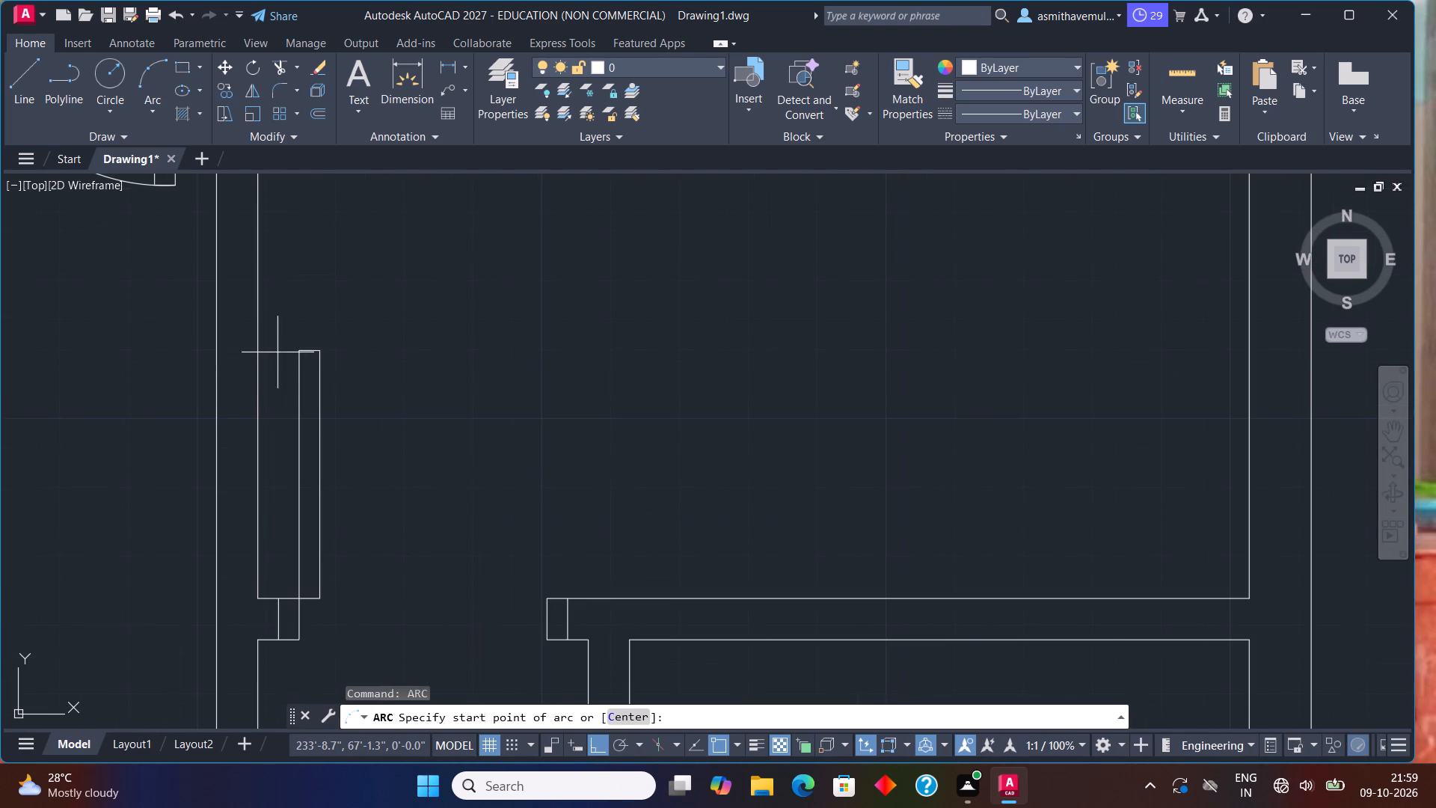
{"action": "left_click", "coordinate": [297, 349]}
{"action": "left_click", "coordinate": [322, 349]}
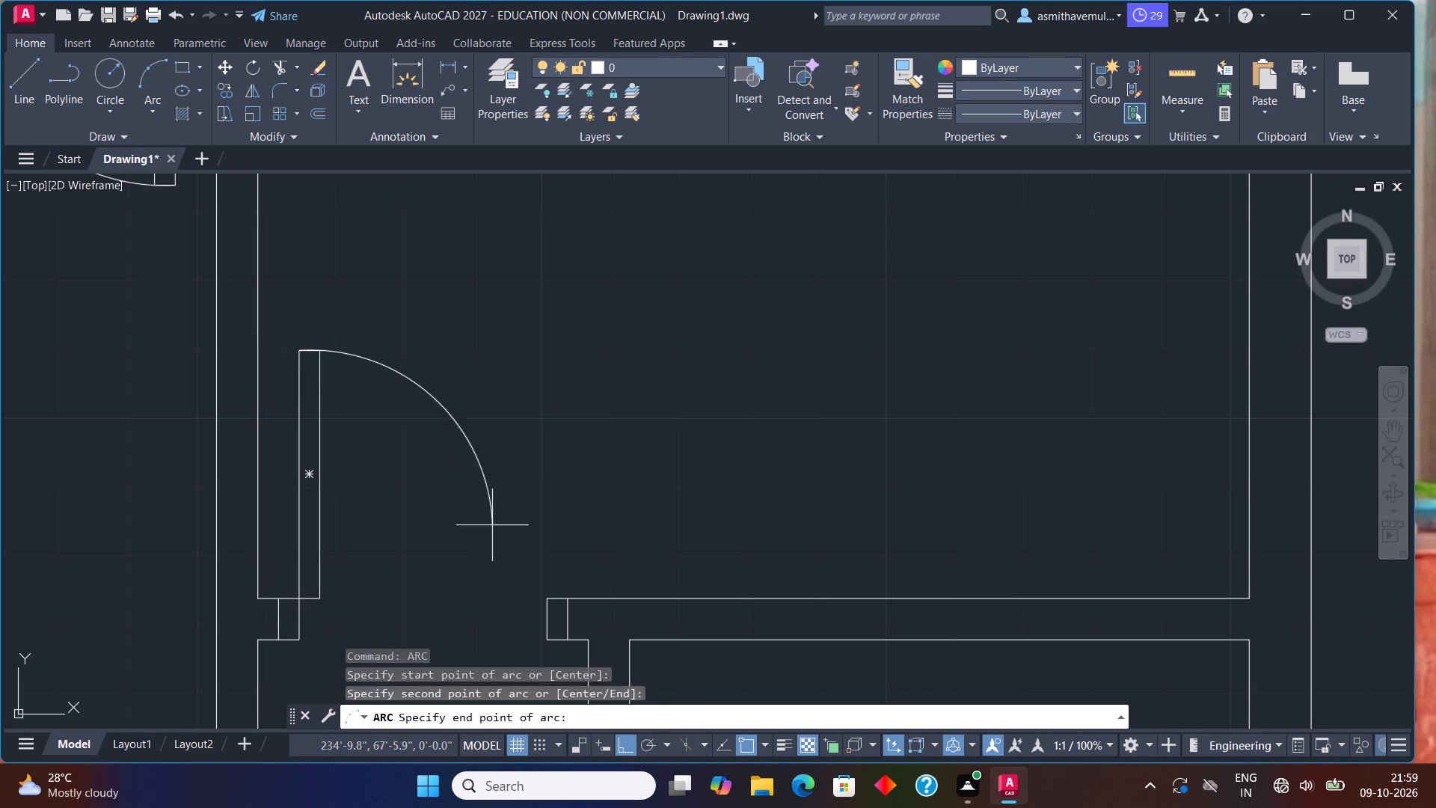
{"action": "left_click", "coordinate": [550, 596]}
Copy the vertical window symbol from its upper east end onto the northwest room's west outer wall, with Ortho off.
{"action": "scroll", "coordinate": [550, 585], "scroll_direction": "down", "scroll_amount": 4}
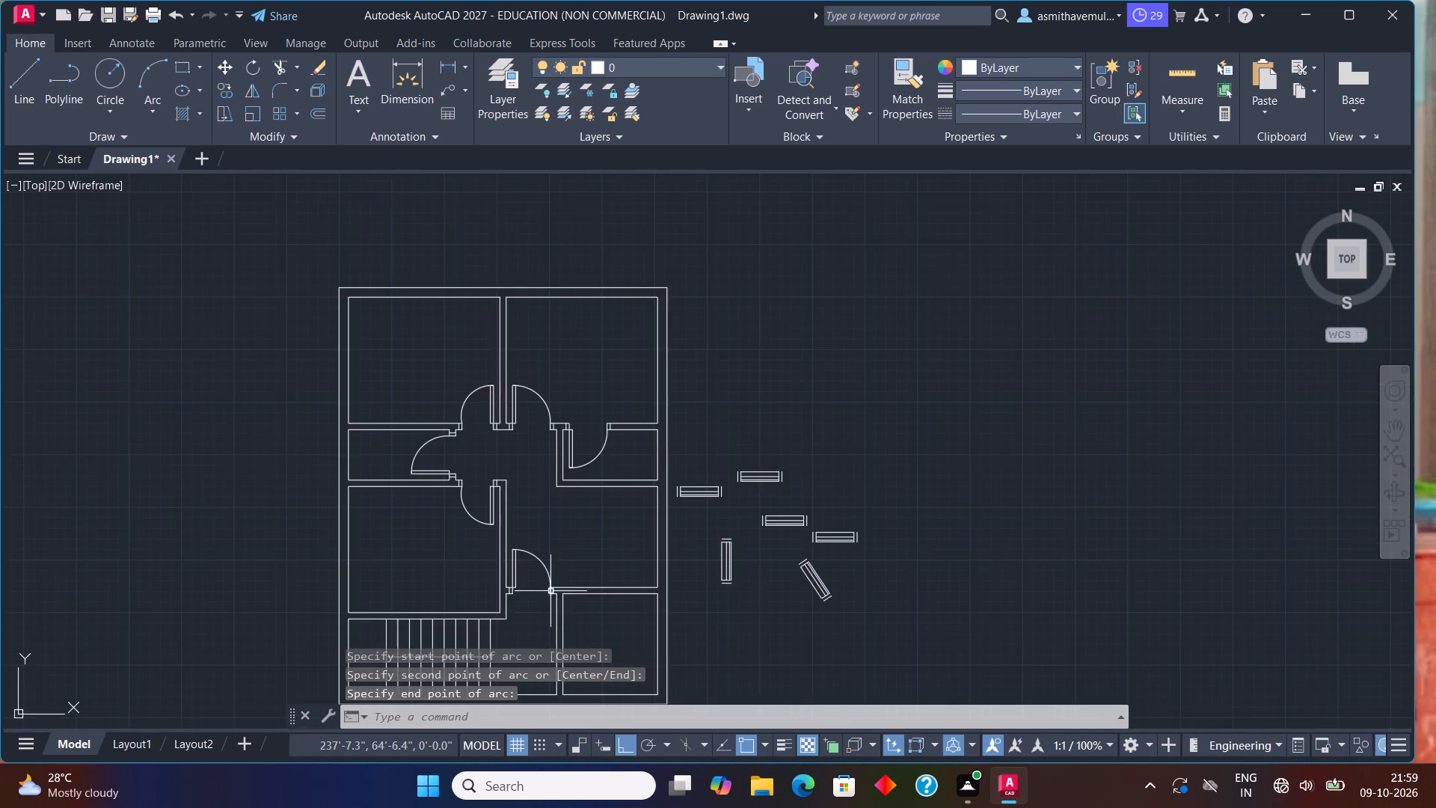
{"action": "middle_click_drag", "start_coordinate": [541, 584], "coordinate": [503, 414]}
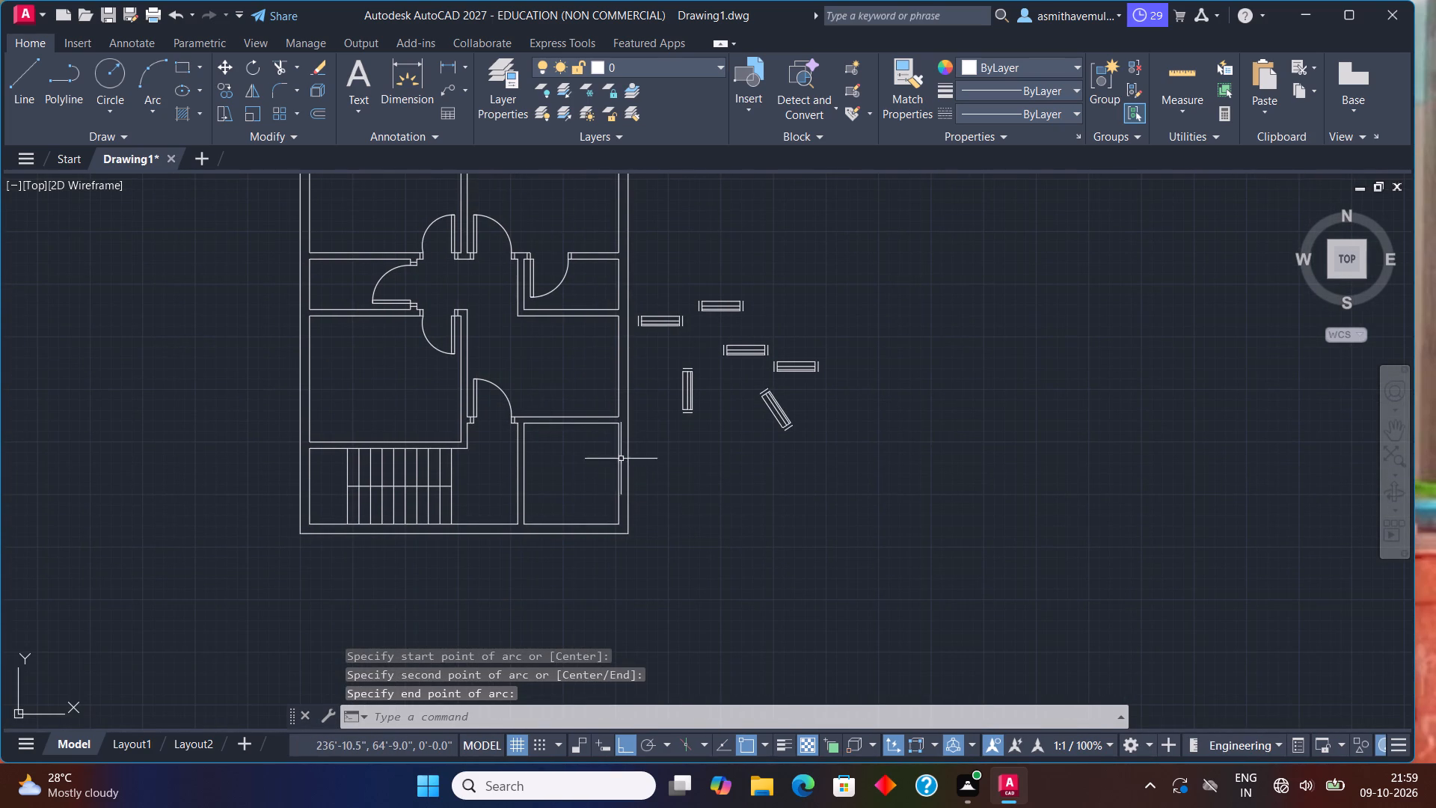
{"action": "middle_click", "coordinate": [568, 480]}
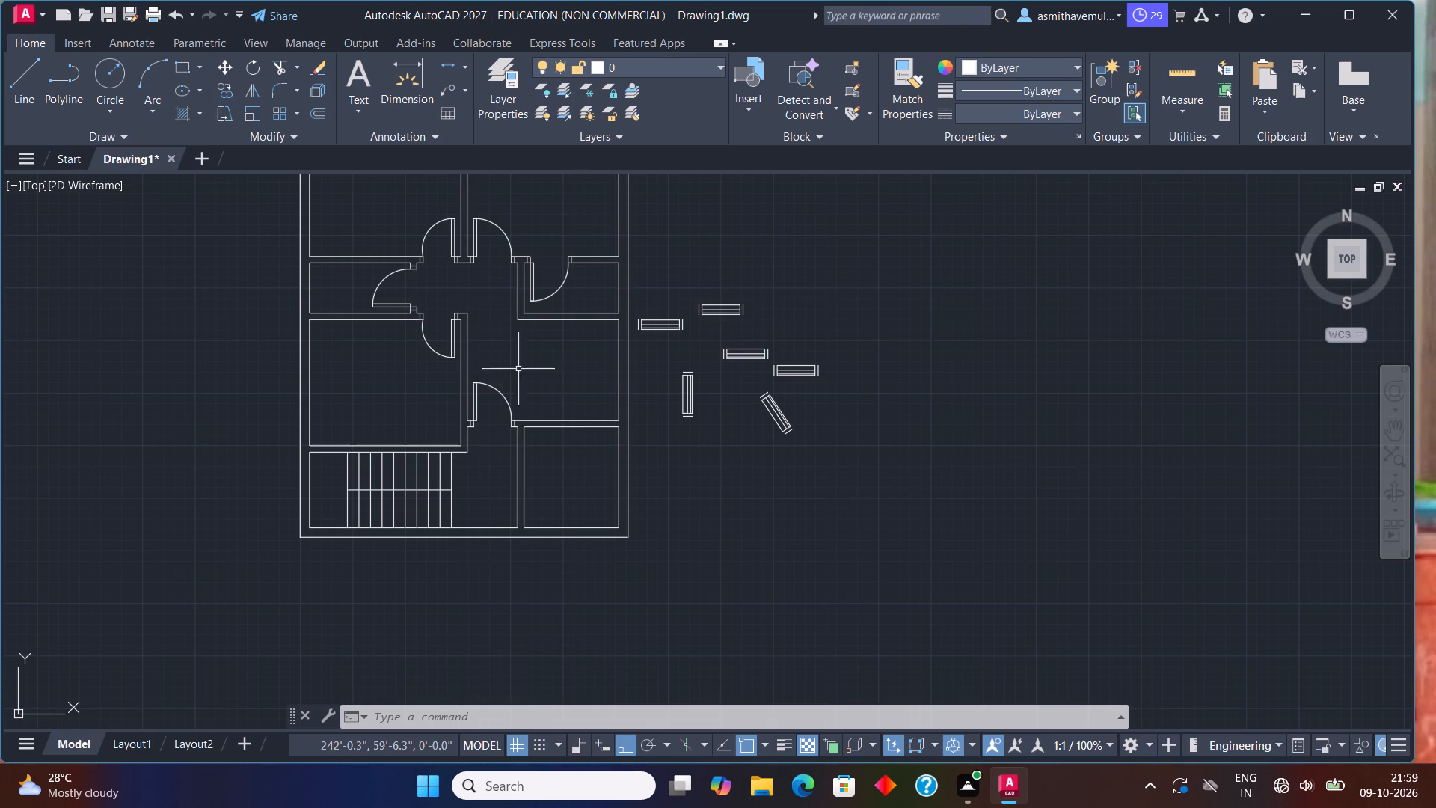
{"action": "middle_click_drag", "start_coordinate": [543, 375], "coordinate": [543, 474]}
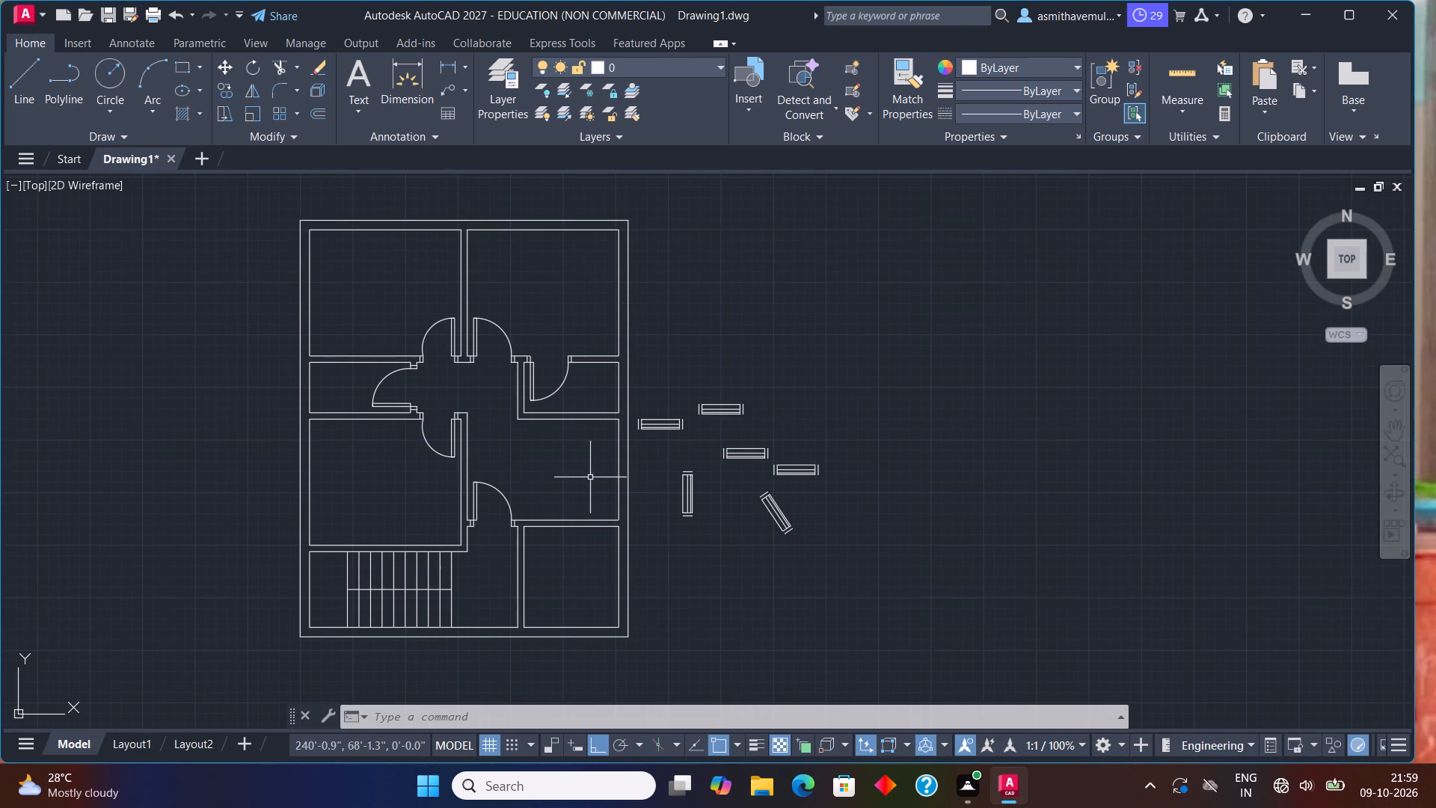
{"action": "scroll", "coordinate": [646, 526], "scroll_direction": "up", "scroll_amount": 1}
{"action": "left_click_drag", "start_coordinate": [736, 438], "coordinate": [665, 507]}
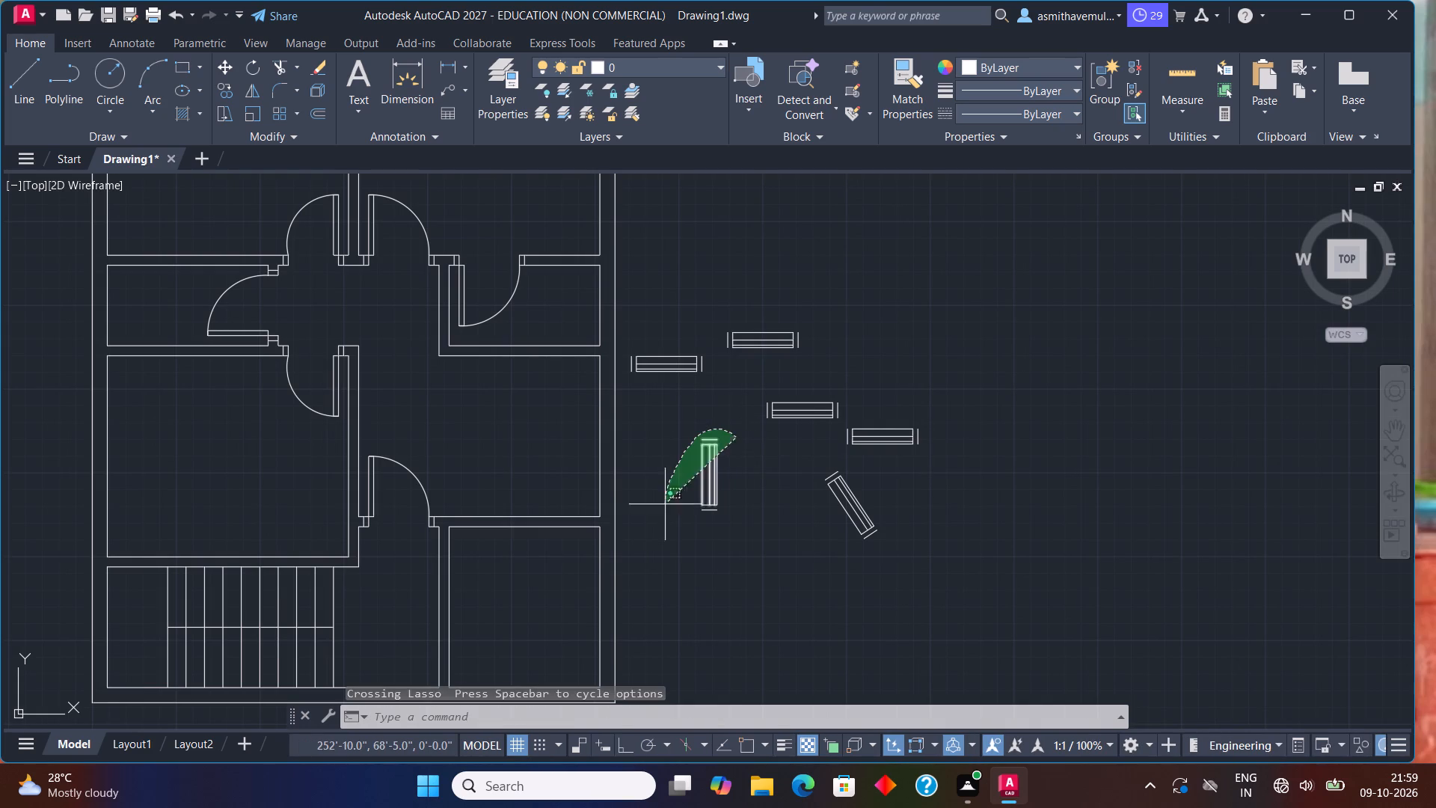
{"action": "left_click_drag", "start_coordinate": [665, 507], "coordinate": [703, 584]}
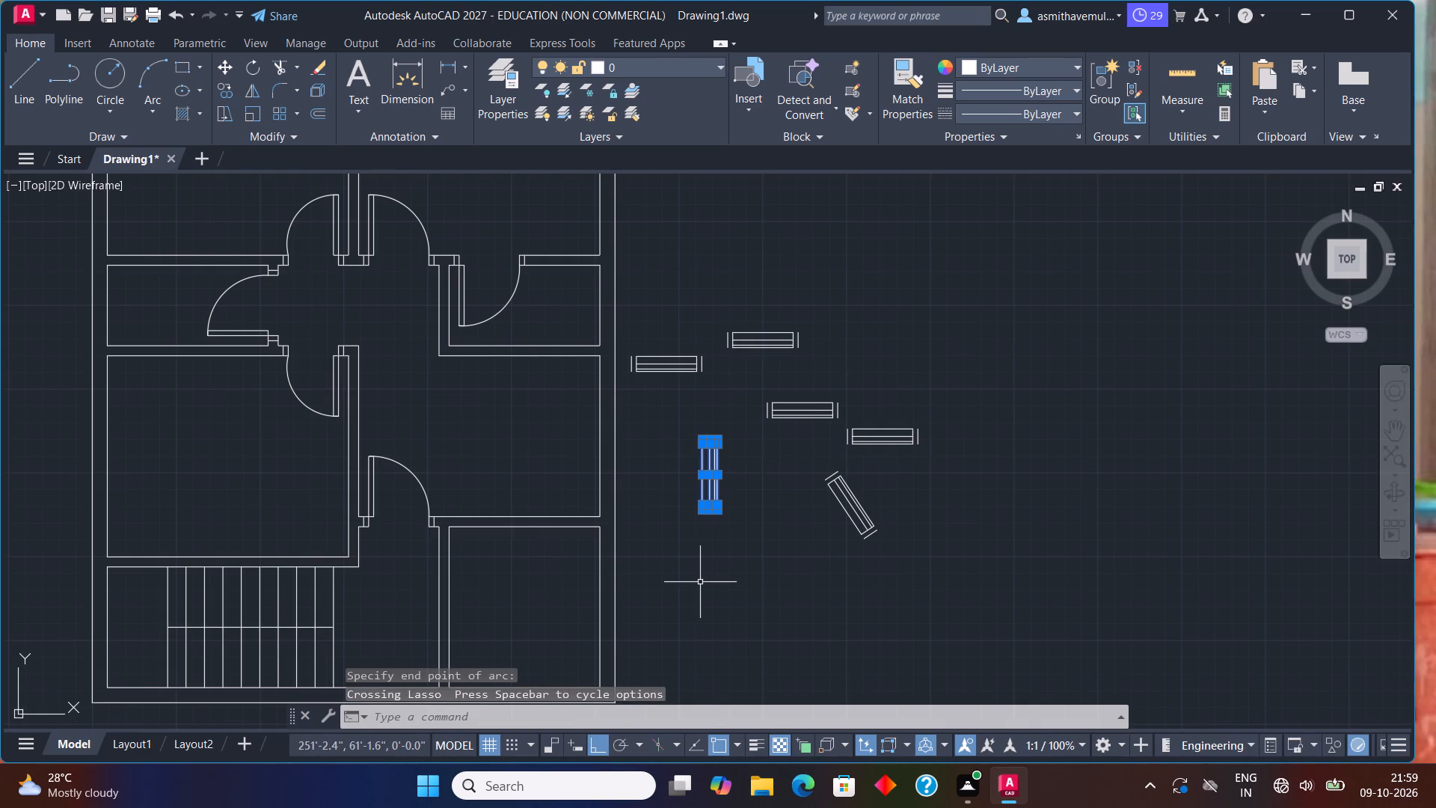
{"action": "type", "text": "COPY"}
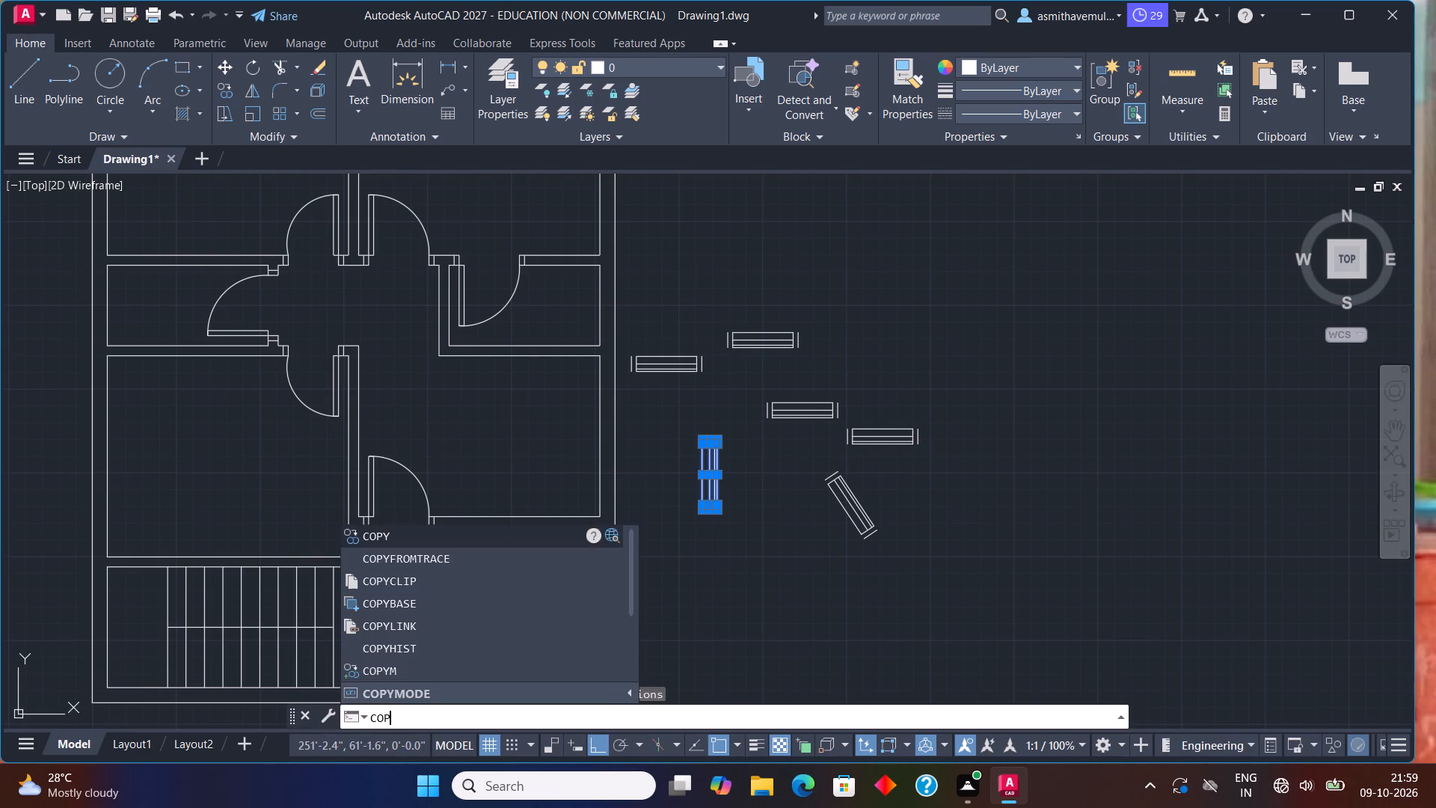
{"action": "key", "text": "Return"}
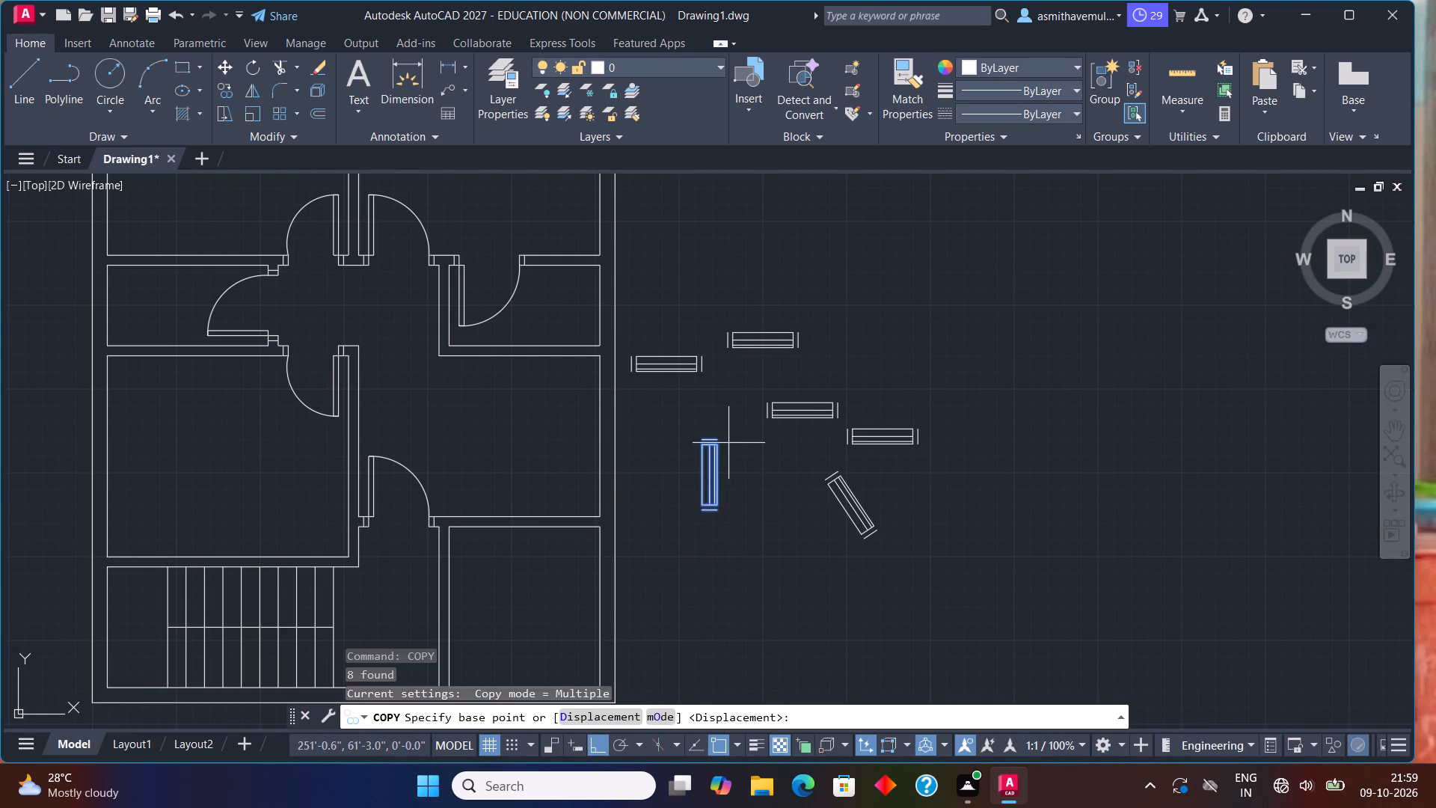
{"action": "left_click", "coordinate": [721, 440]}
{"action": "scroll", "coordinate": [371, 273], "scroll_direction": "down", "scroll_amount": 1}
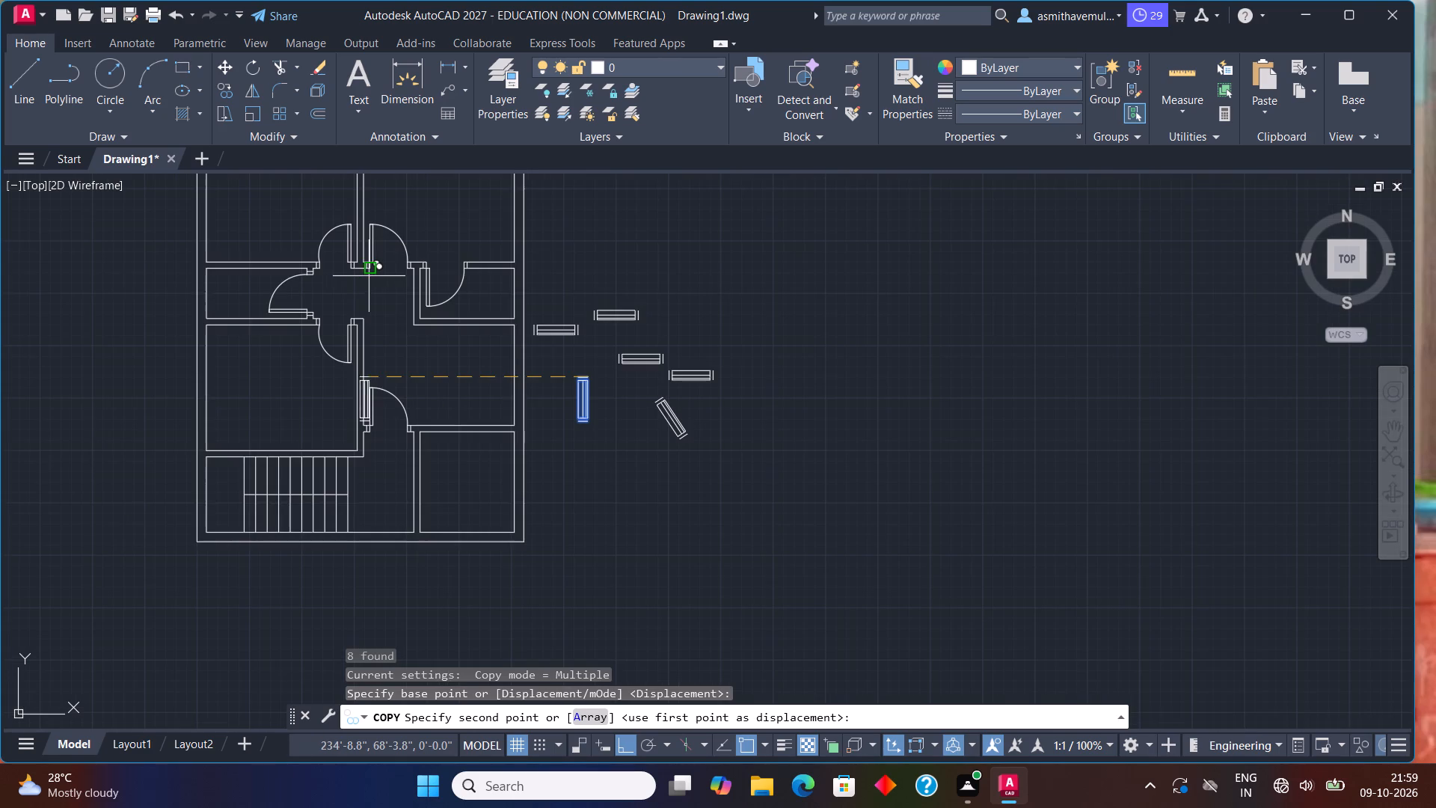
{"action": "key", "text": "F8"}
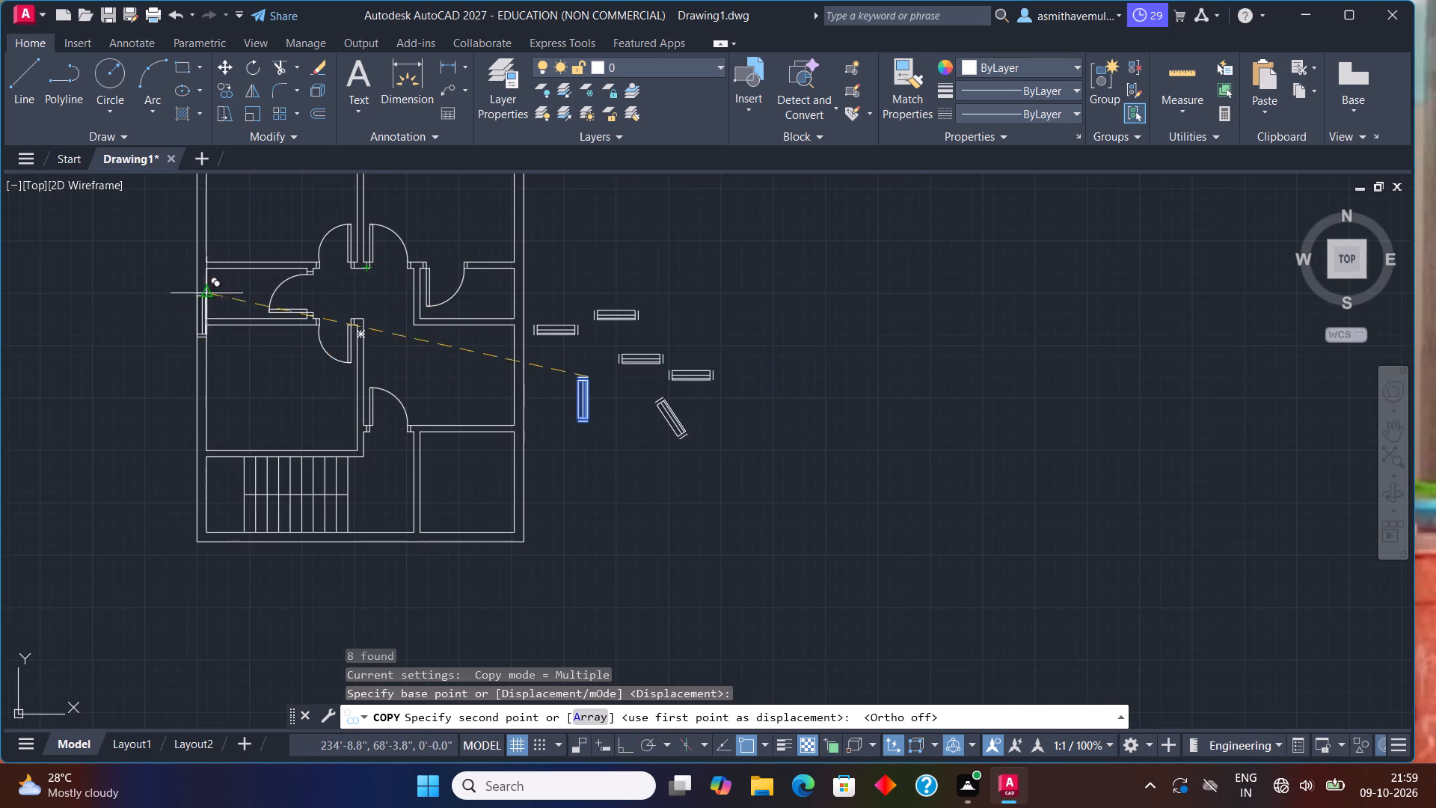
{"action": "middle_click_drag", "start_coordinate": [214, 283], "coordinate": [304, 446]}
{"action": "scroll", "coordinate": [291, 379], "scroll_direction": "up", "scroll_amount": 1}
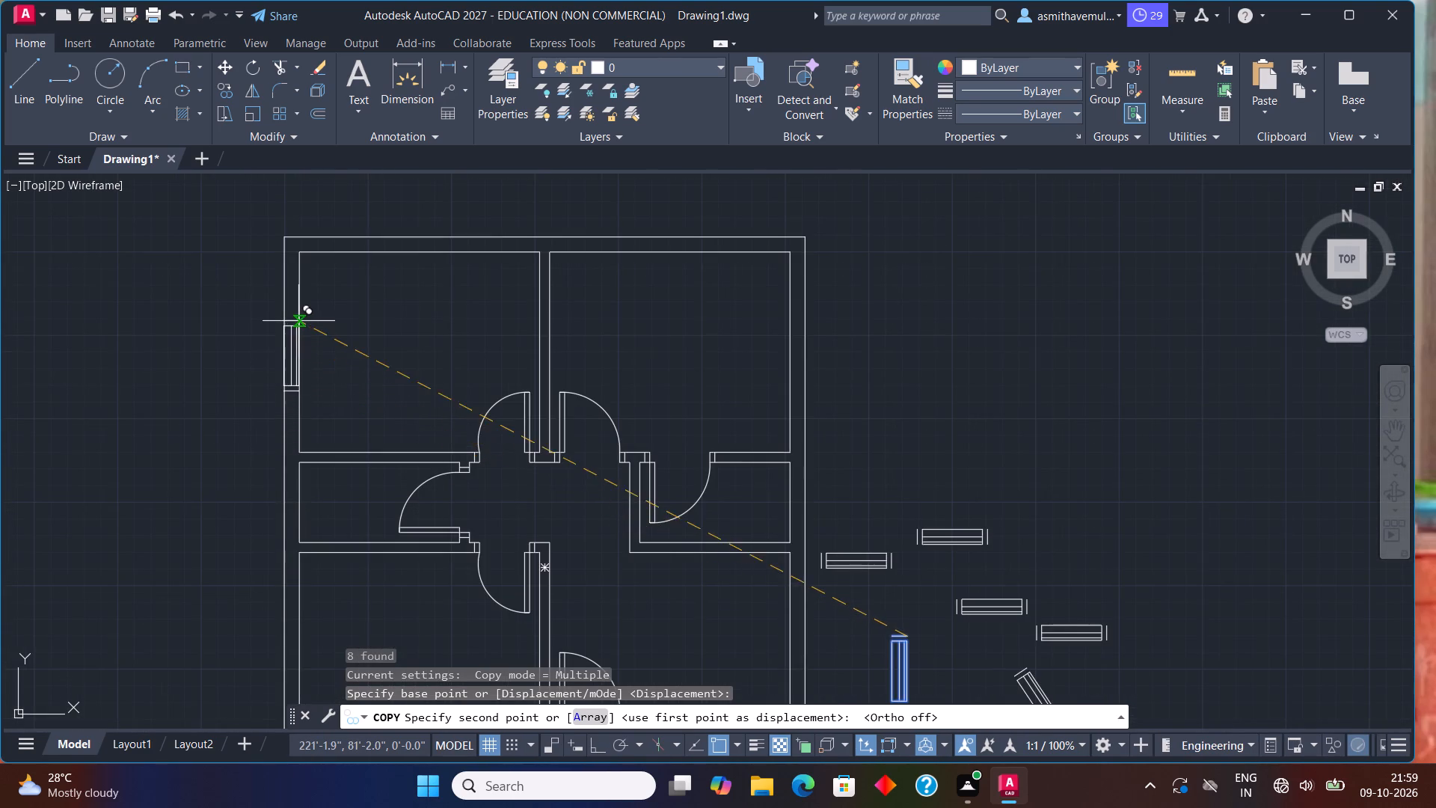
{"action": "scroll", "coordinate": [298, 321], "scroll_direction": "up", "scroll_amount": 2}
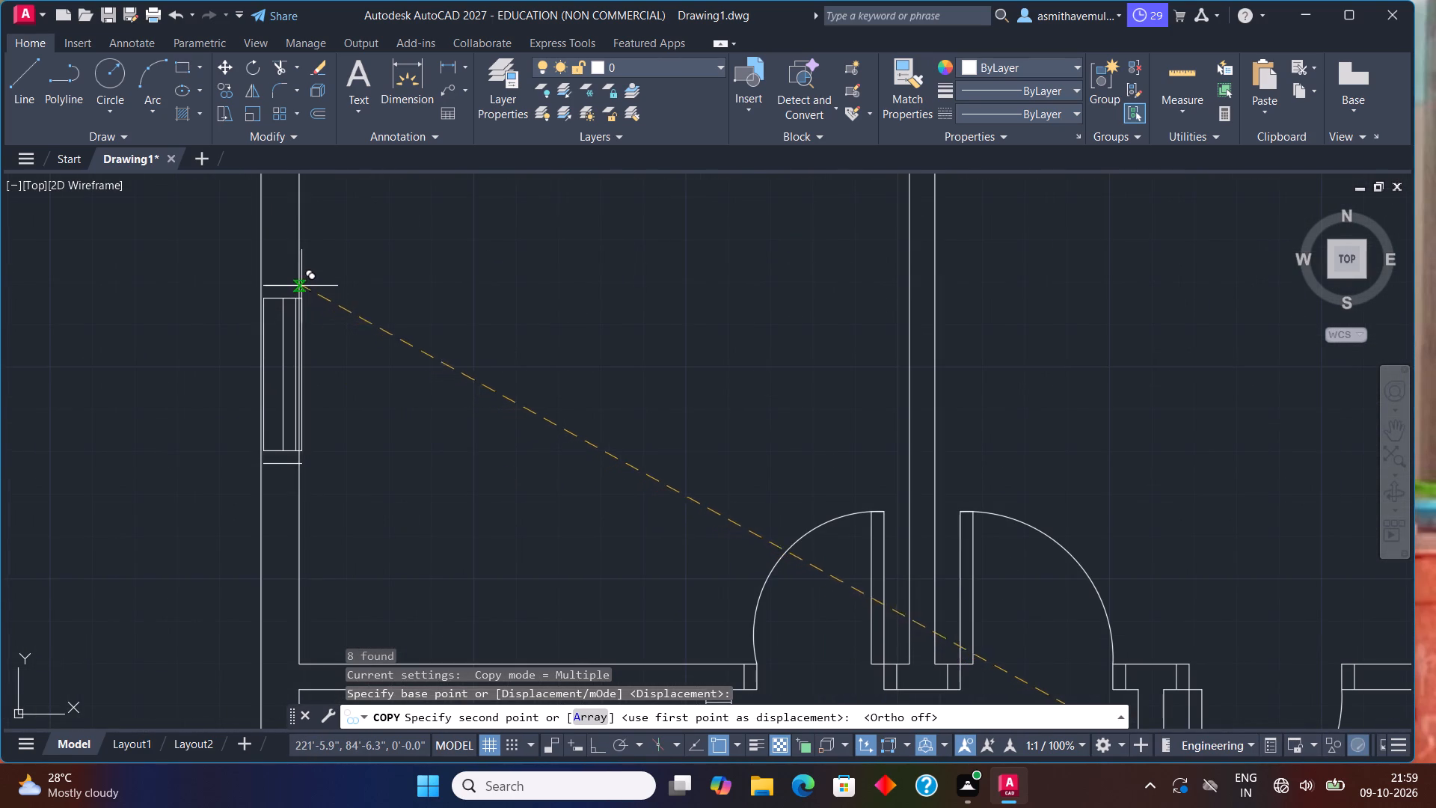
{"action": "left_click", "coordinate": [298, 257]}
Place another copy of the vertical window in the west outer wall of the room just north of the staircase.
{"action": "scroll", "coordinate": [369, 397], "scroll_direction": "down", "scroll_amount": 1}
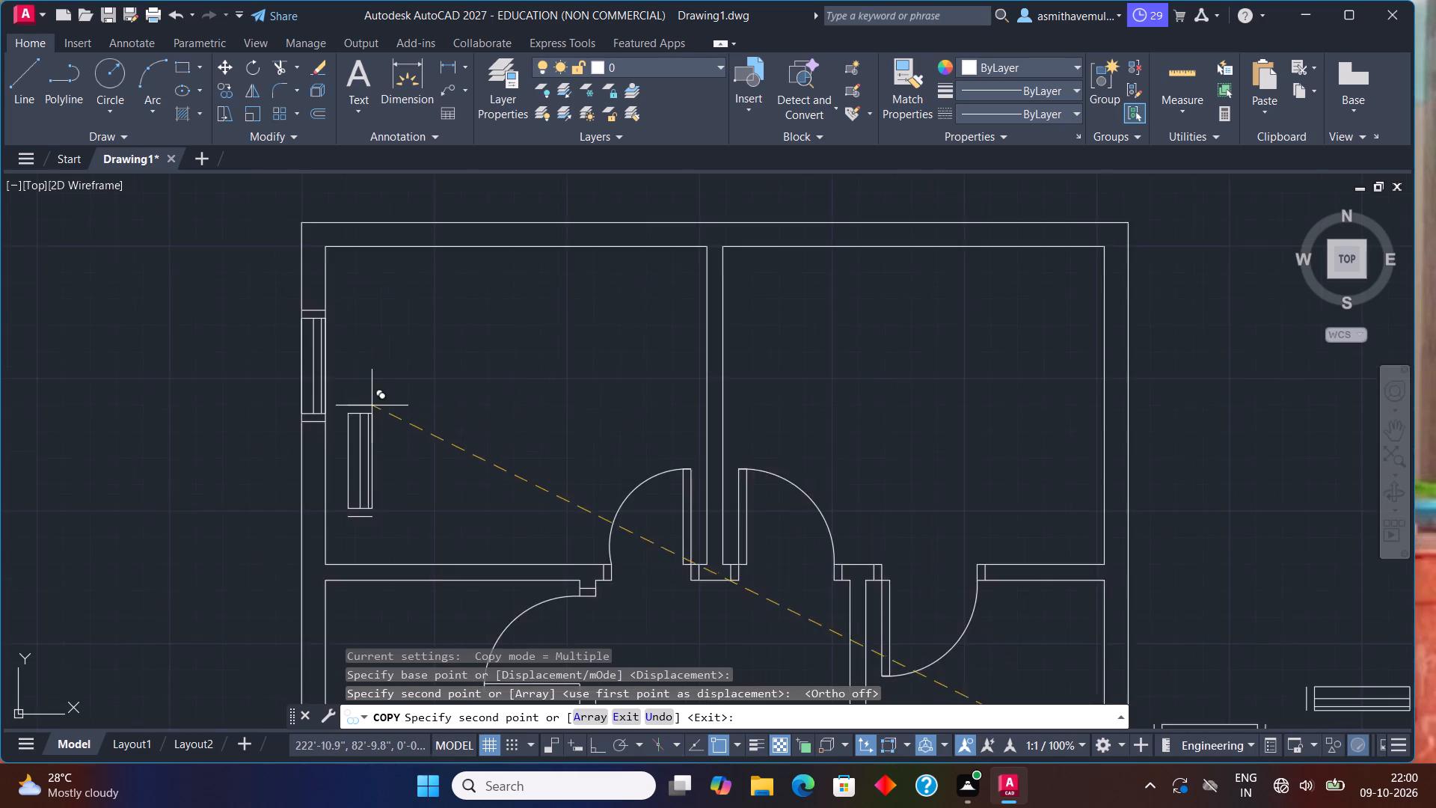
{"action": "scroll", "coordinate": [372, 405], "scroll_direction": "down", "scroll_amount": 1}
{"action": "middle_click_drag", "start_coordinate": [384, 449], "coordinate": [358, 238]}
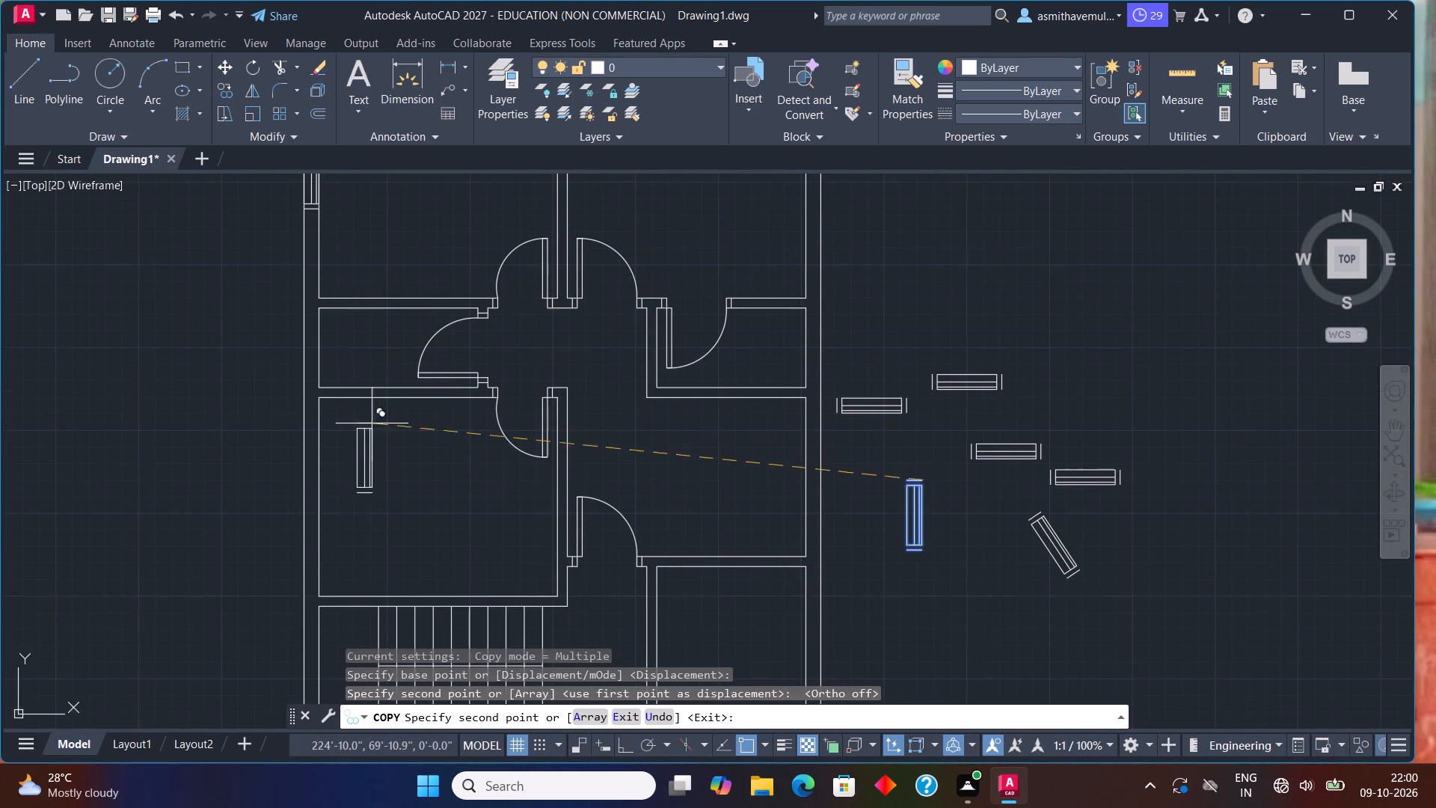
{"action": "scroll", "coordinate": [373, 474], "scroll_direction": "down", "scroll_amount": 1}
{"action": "middle_click_drag", "start_coordinate": [373, 465], "coordinate": [367, 272]}
{"action": "scroll", "coordinate": [361, 275], "scroll_direction": "up", "scroll_amount": 2}
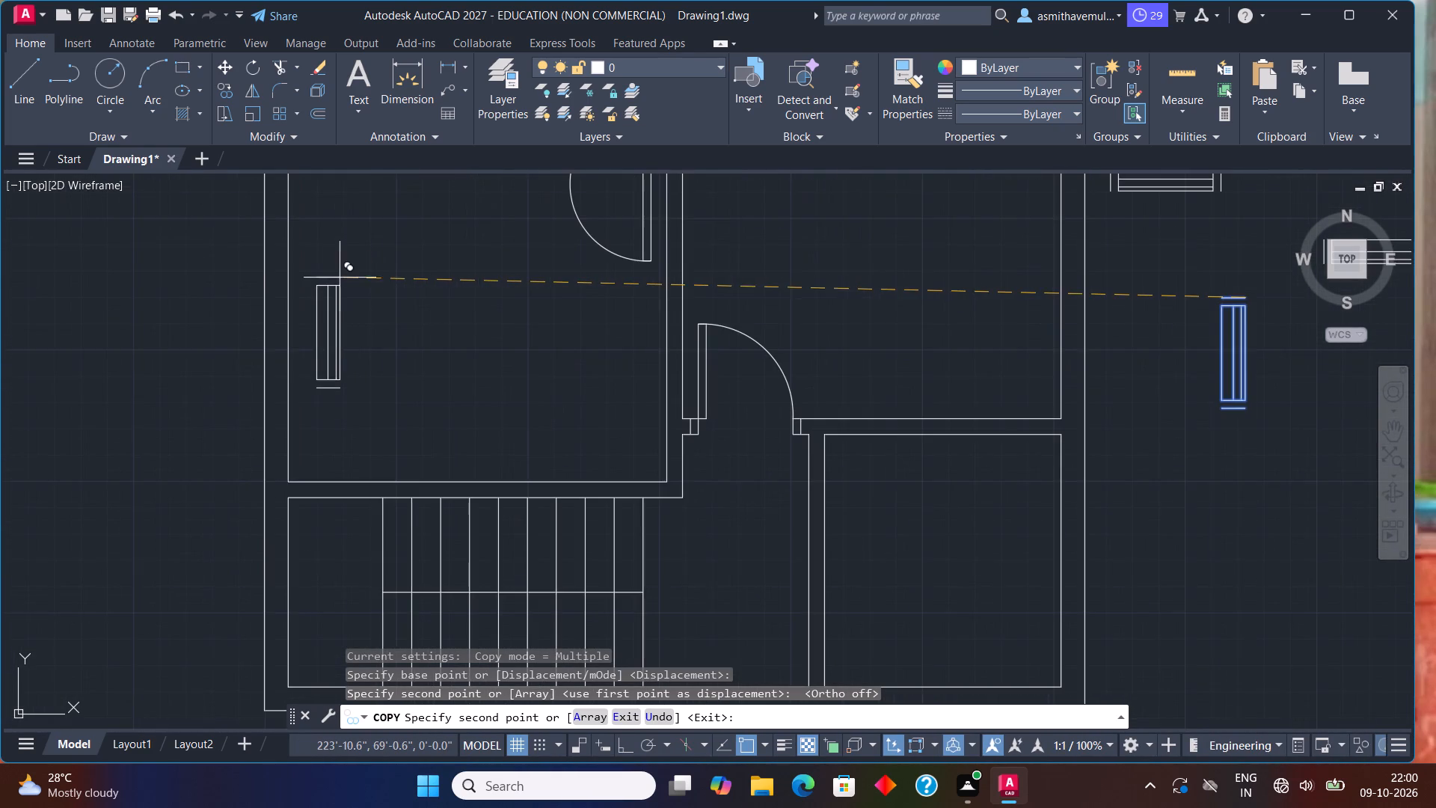
{"action": "scroll", "coordinate": [297, 275], "scroll_direction": "up", "scroll_amount": 1}
{"action": "scroll", "coordinate": [294, 261], "scroll_direction": "down", "scroll_amount": 1}
{"action": "middle_click_drag", "start_coordinate": [294, 261], "coordinate": [257, 416]}
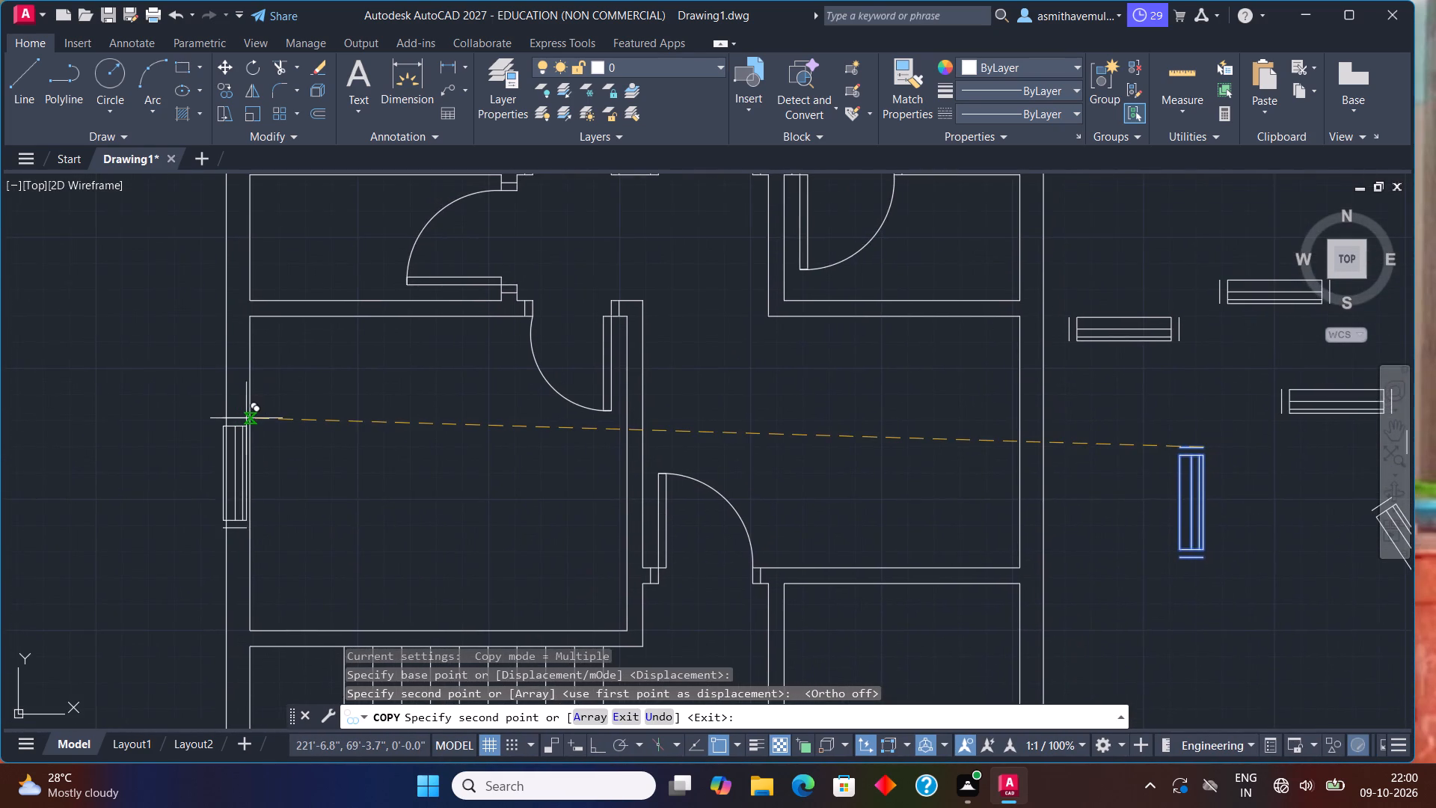
{"action": "scroll", "coordinate": [243, 417], "scroll_direction": "up", "scroll_amount": 1}
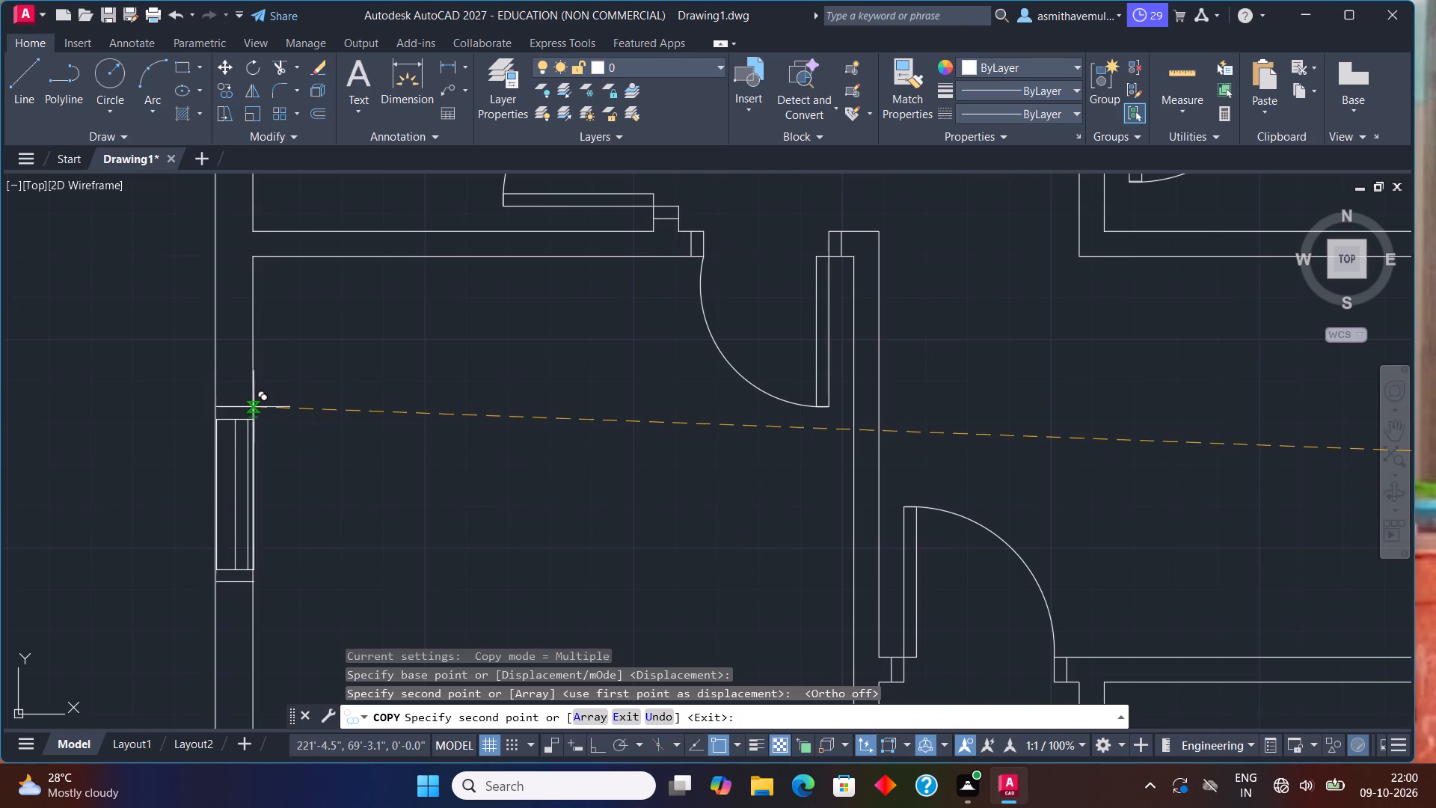
{"action": "left_click", "coordinate": [253, 411]}
Place a further copy of the vertical window in the west outer wall beside the staircase and end the Copy command.
{"action": "scroll", "coordinate": [305, 405], "scroll_direction": "down", "scroll_amount": 3}
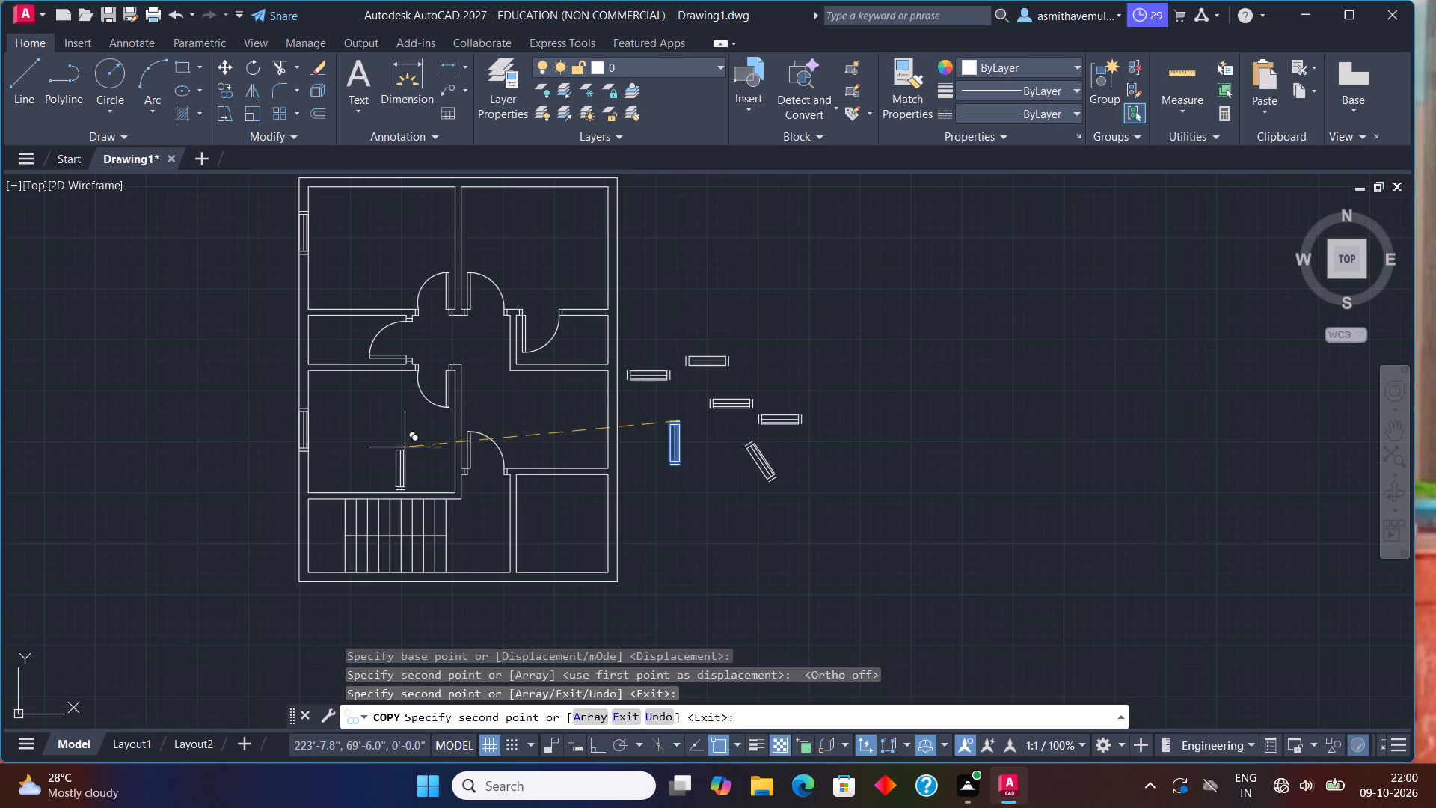
{"action": "middle_click_drag", "start_coordinate": [402, 442], "coordinate": [340, 332]}
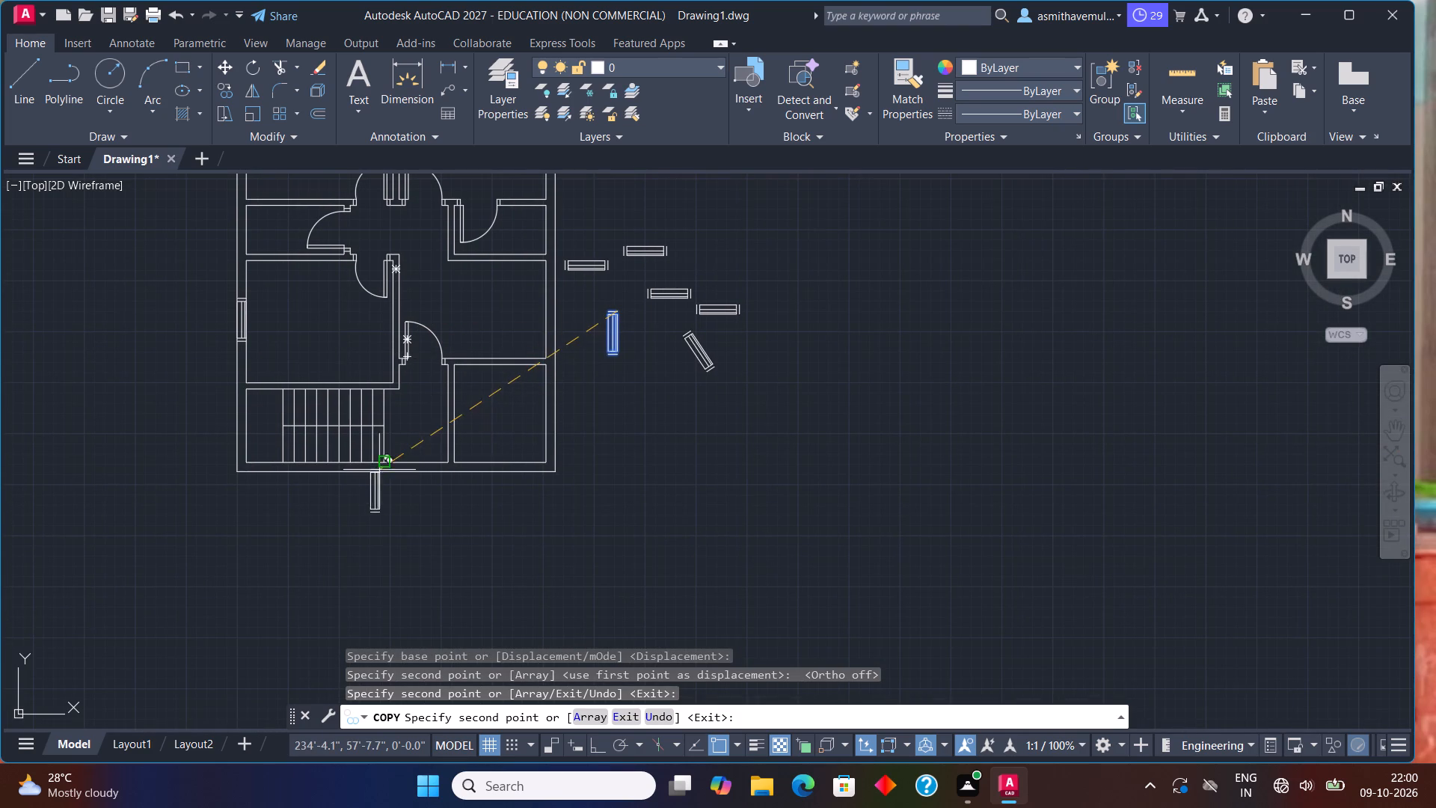
{"action": "middle_click_drag", "start_coordinate": [371, 433], "coordinate": [363, 377]}
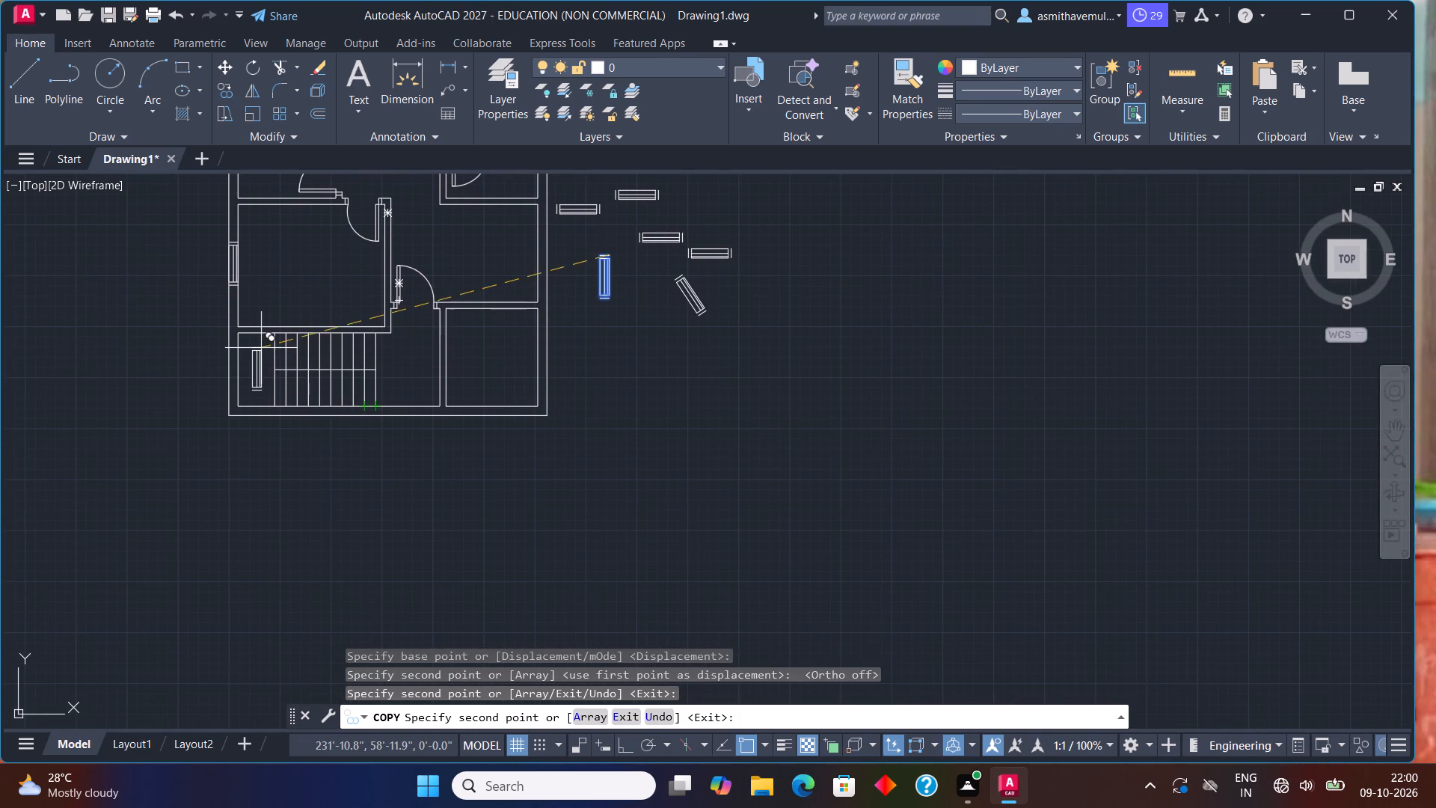
{"action": "scroll", "coordinate": [257, 347], "scroll_direction": "up", "scroll_amount": 3}
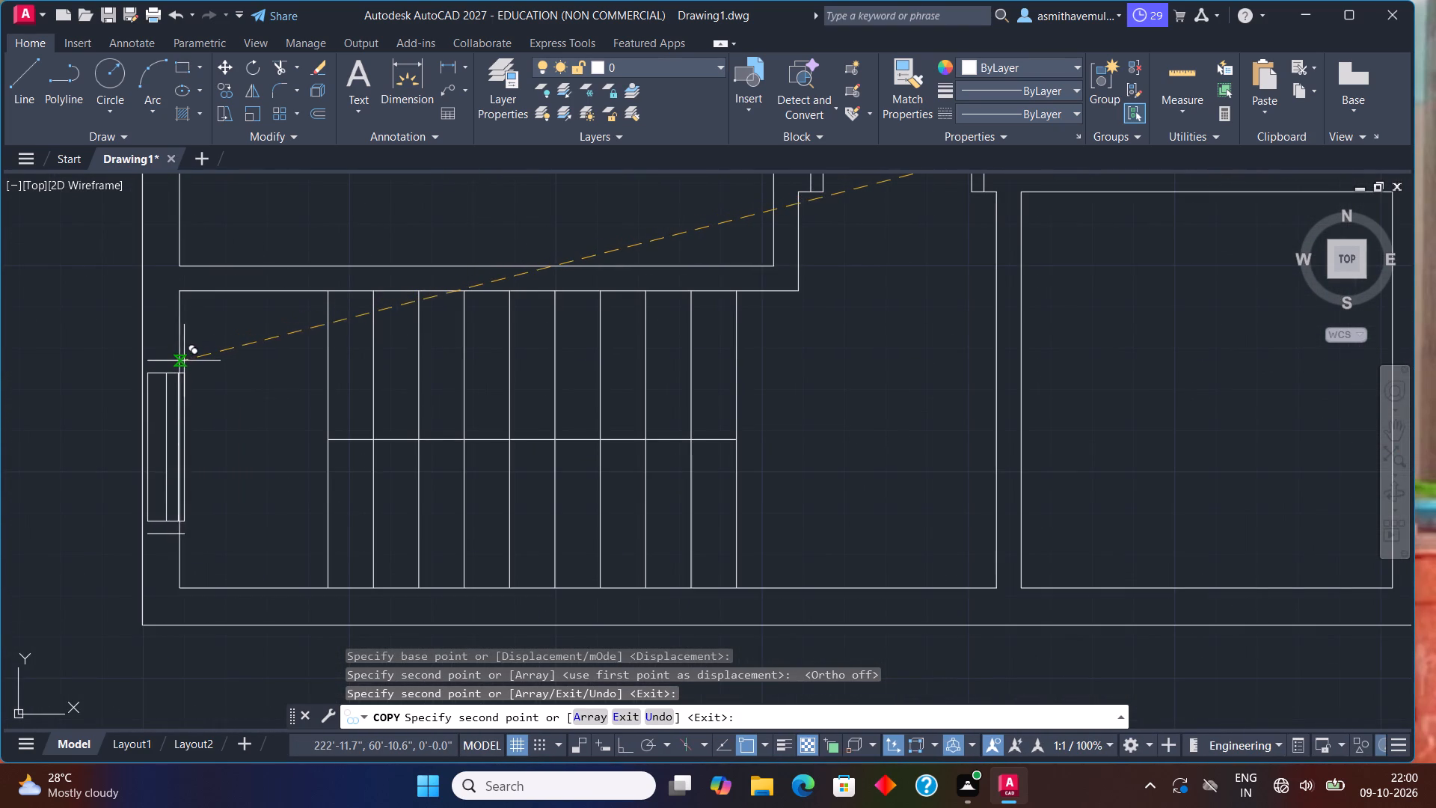
{"action": "left_click", "coordinate": [177, 361]}
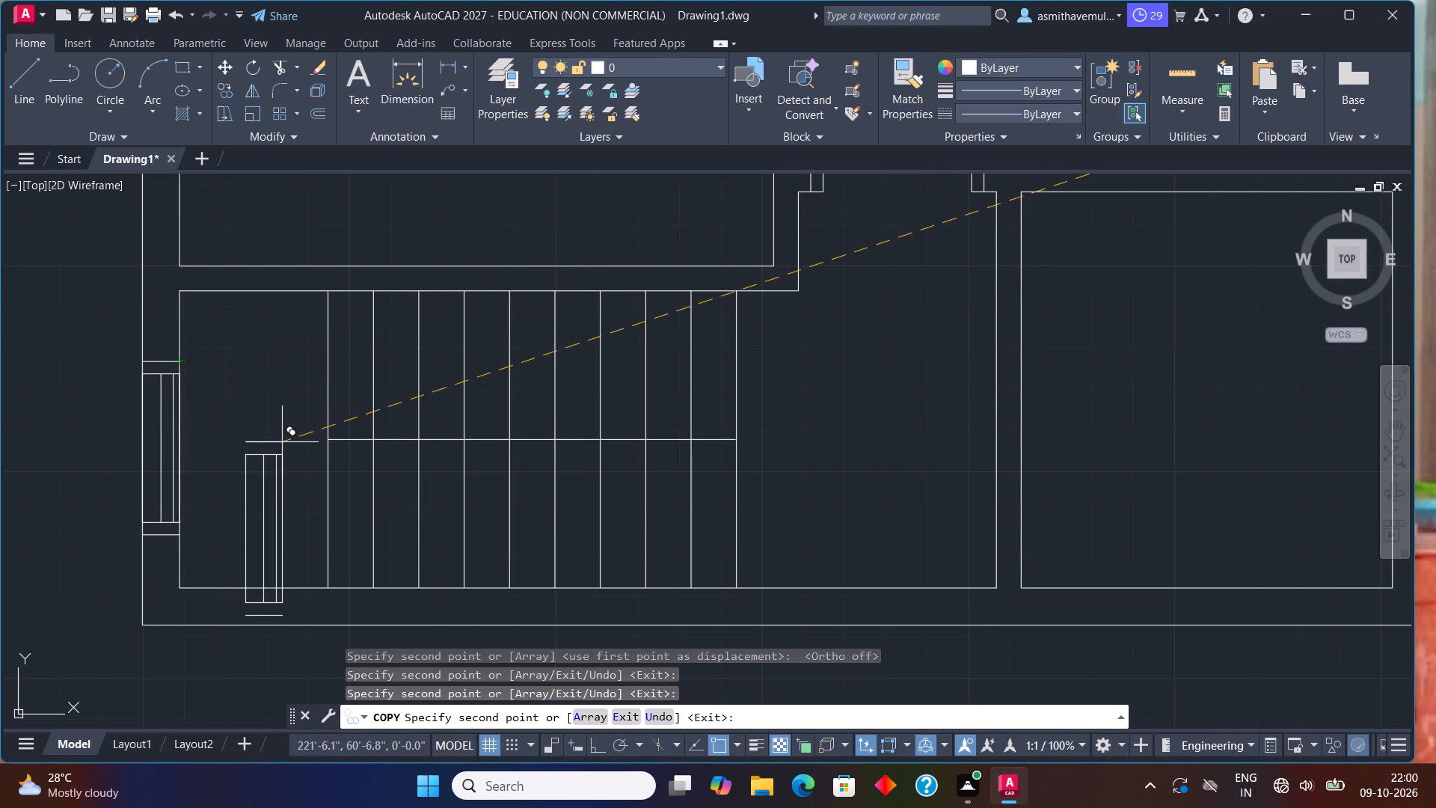
{"action": "key", "text": "Escape"}
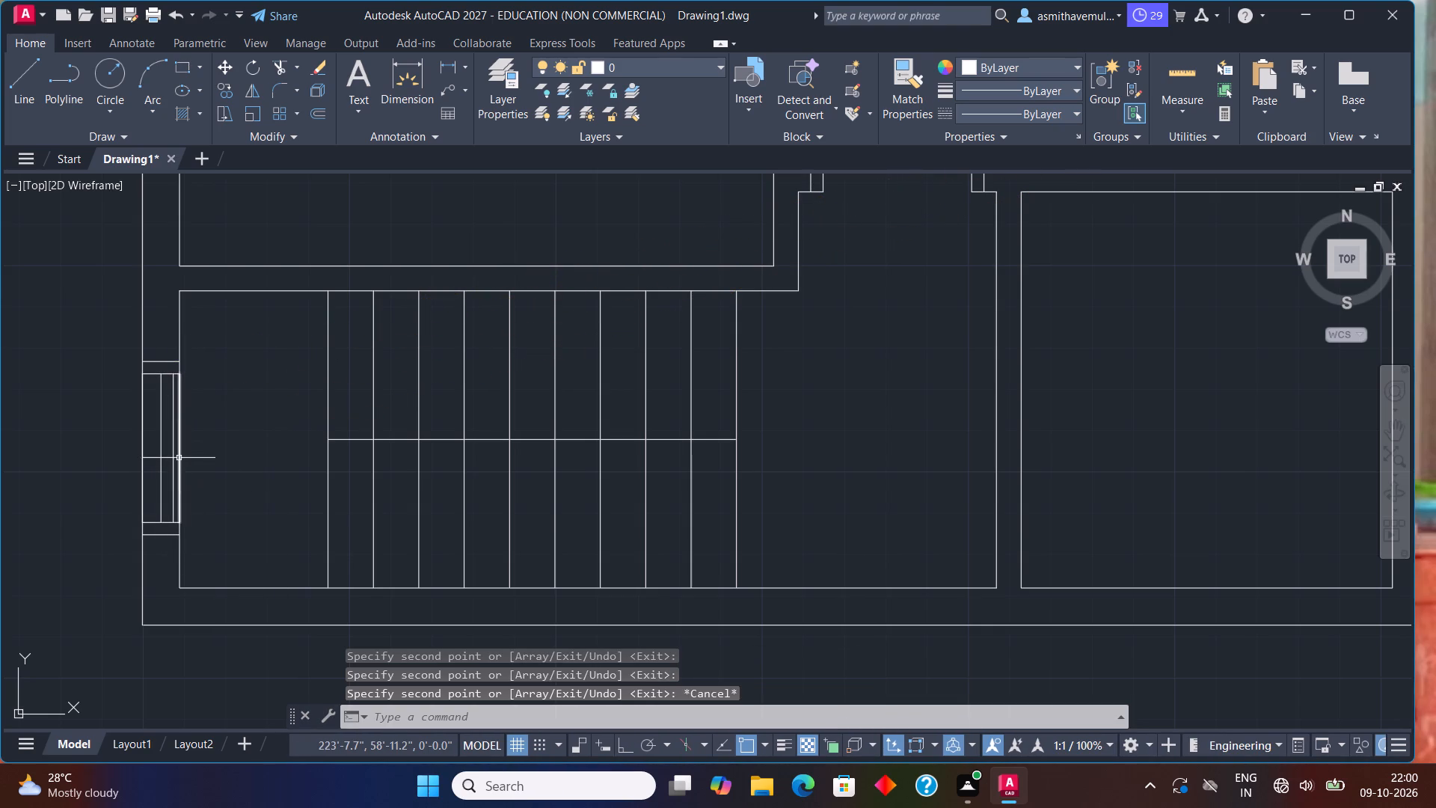
Delete the two long outer lines of the staircase window that overlap the inner and outer wall faces.
{"action": "left_click", "coordinate": [179, 458]}
{"action": "left_click", "coordinate": [140, 458]}
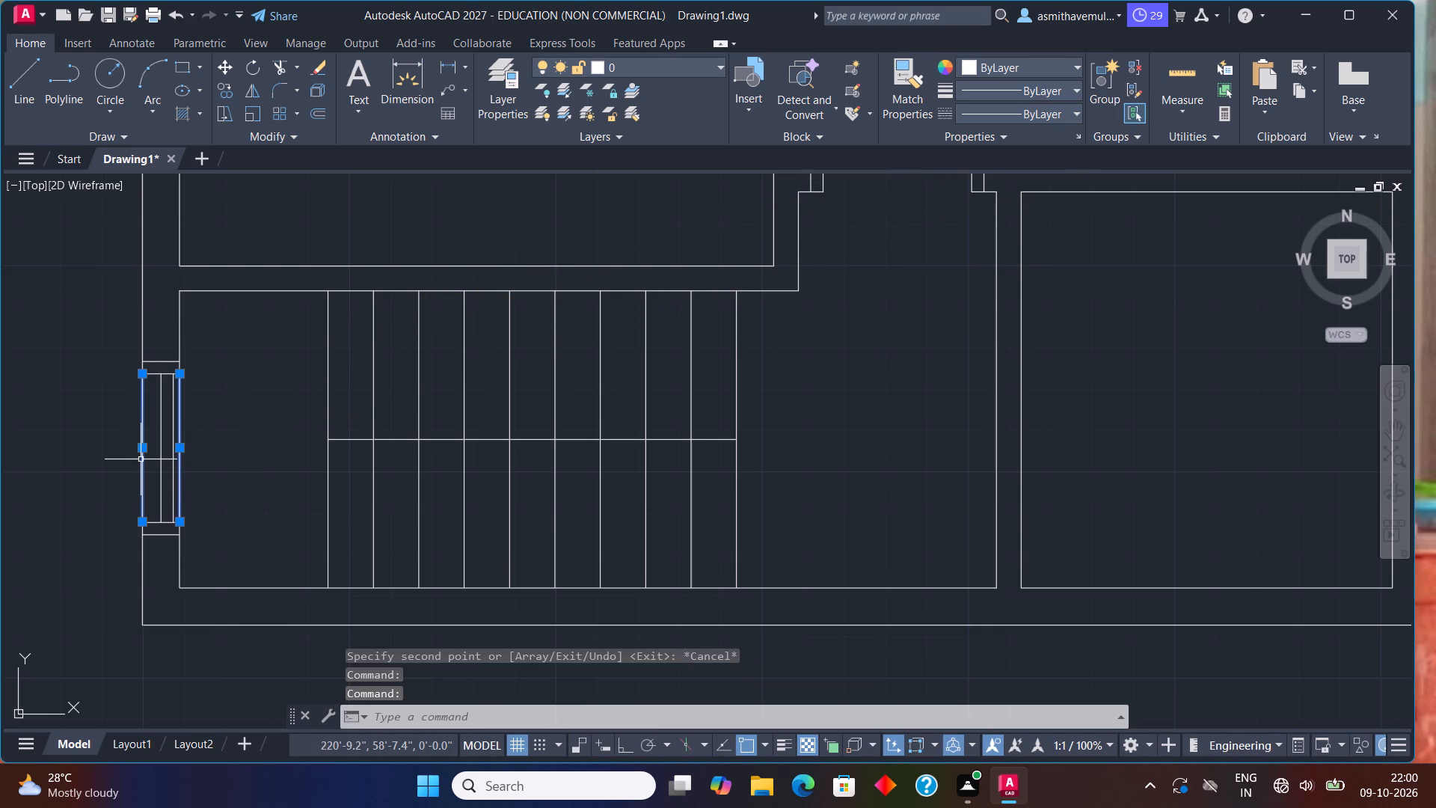
{"action": "key", "text": "Delete"}
Delete the two long outer lines overlapping the wall faces at the west window of the room north of the staircase.
{"action": "scroll", "coordinate": [263, 400], "scroll_direction": "down", "scroll_amount": 1}
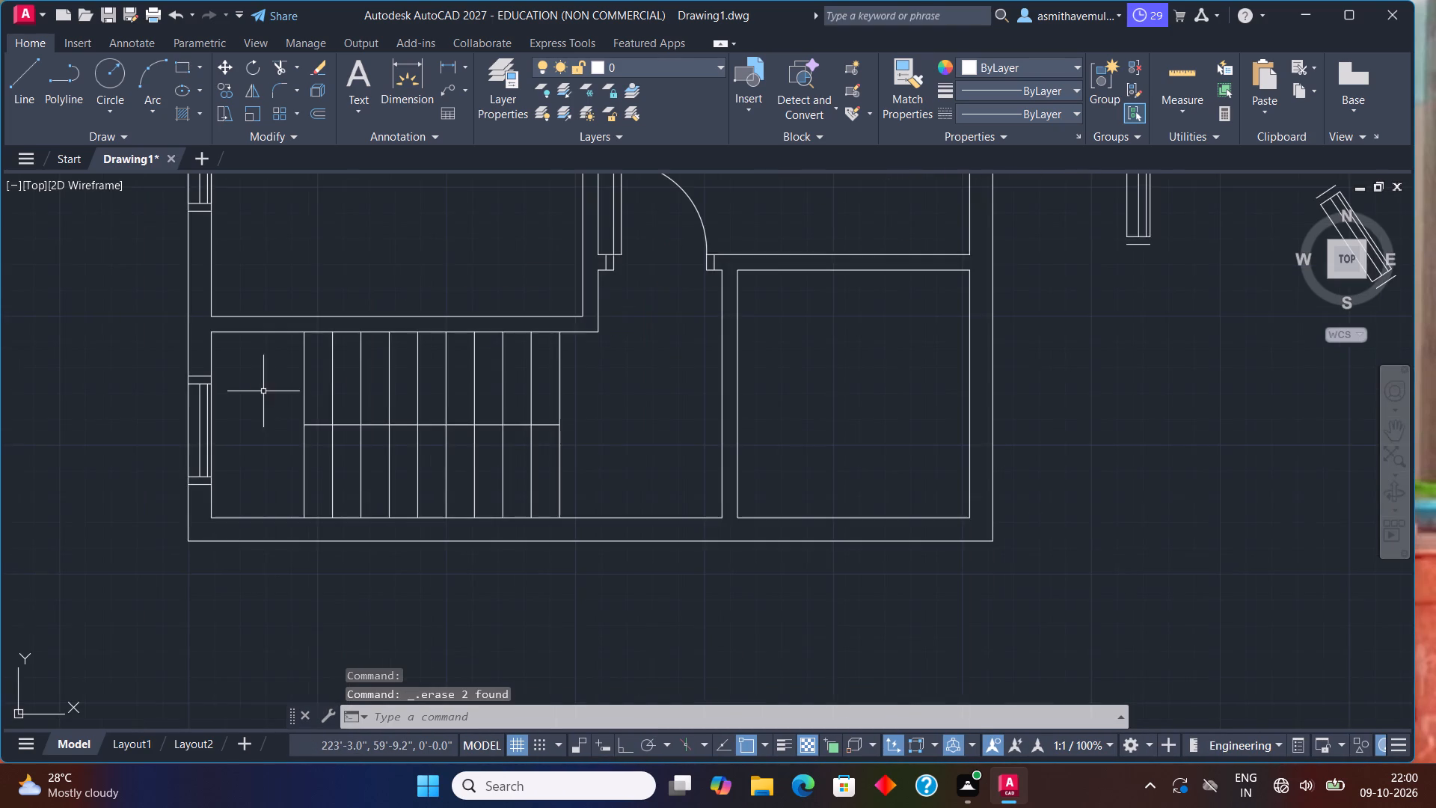
{"action": "middle_click_drag", "start_coordinate": [263, 391], "coordinate": [269, 604]}
{"action": "scroll", "coordinate": [232, 421], "scroll_direction": "up", "scroll_amount": 1}
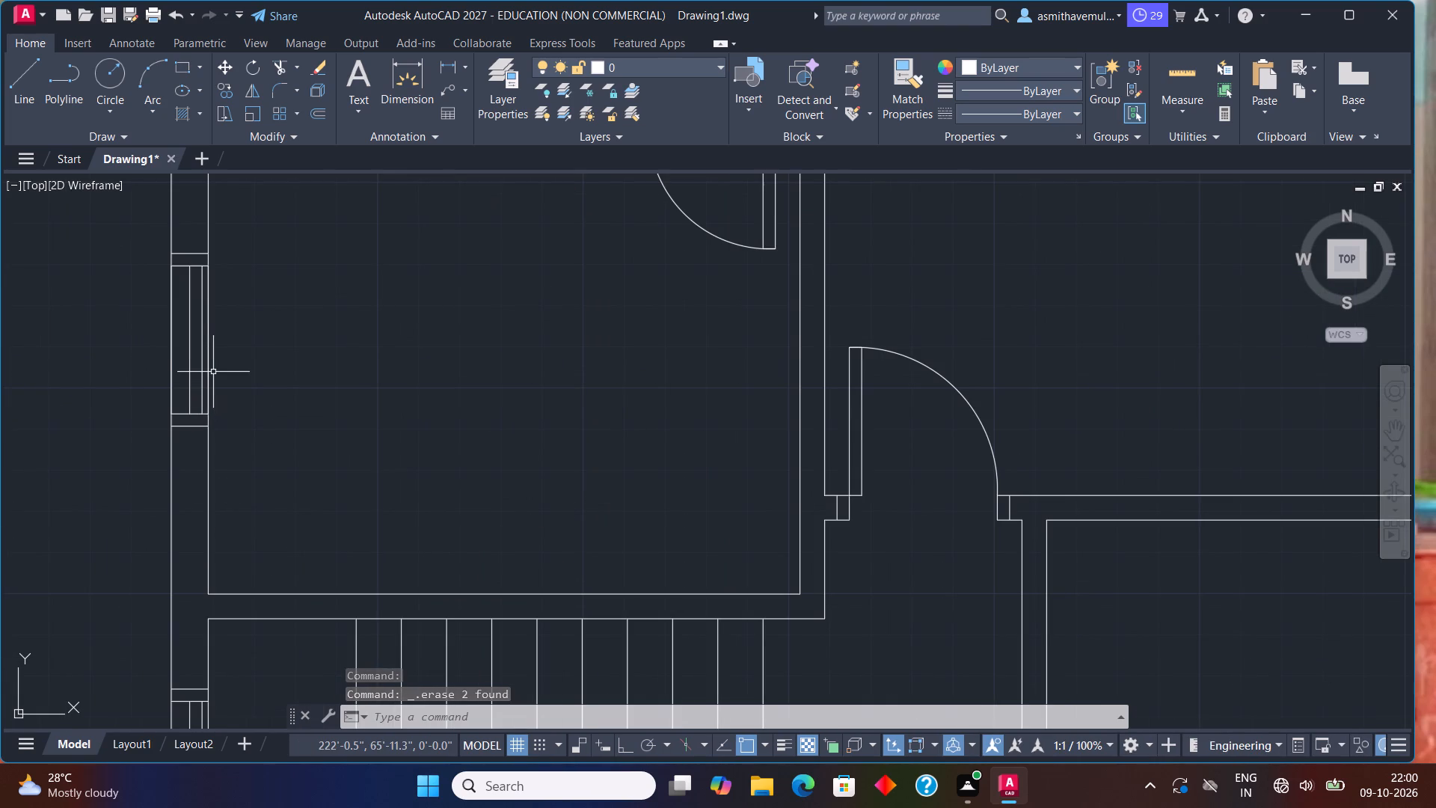
{"action": "left_click", "coordinate": [209, 364]}
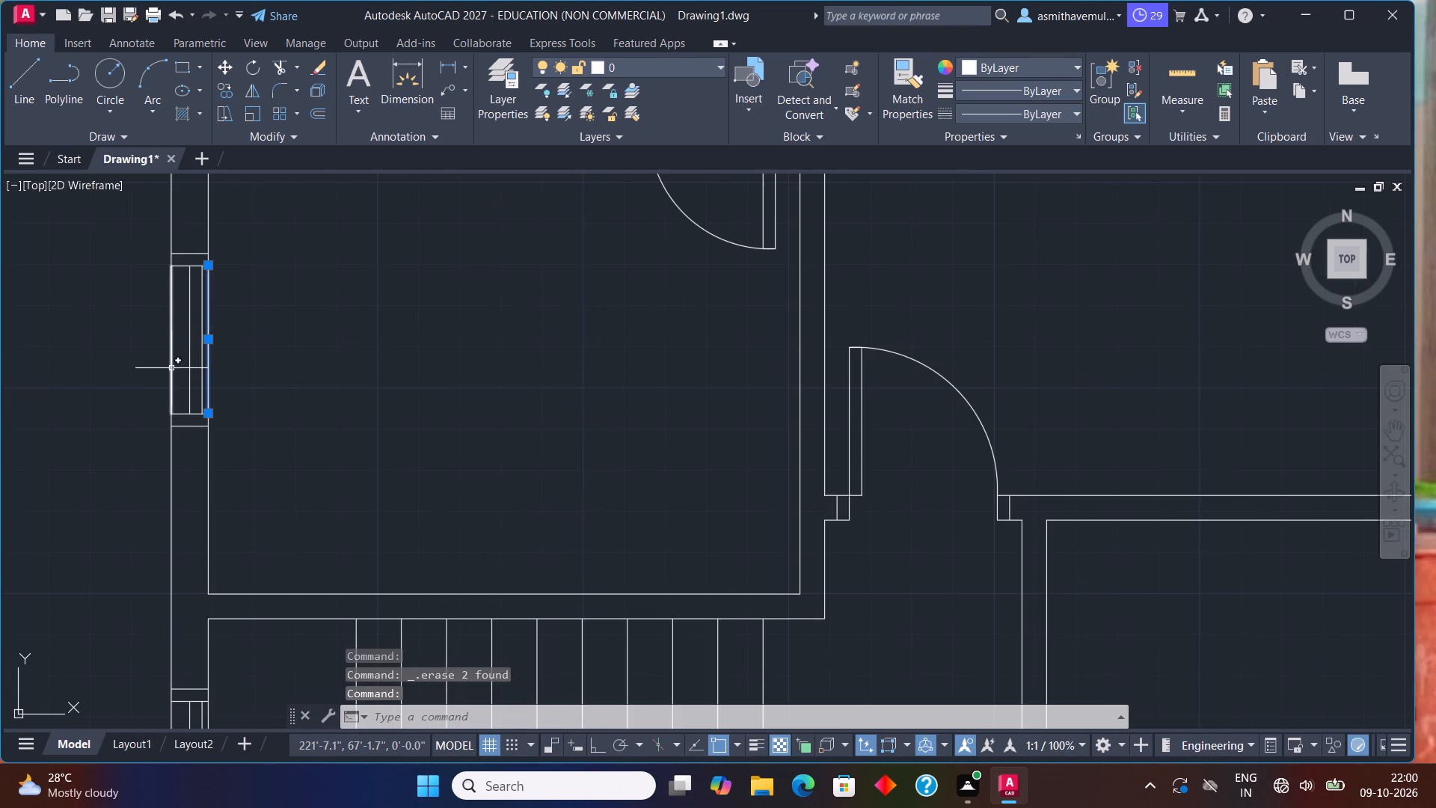
{"action": "left_click", "coordinate": [171, 368]}
{"action": "key", "text": "Delete"}
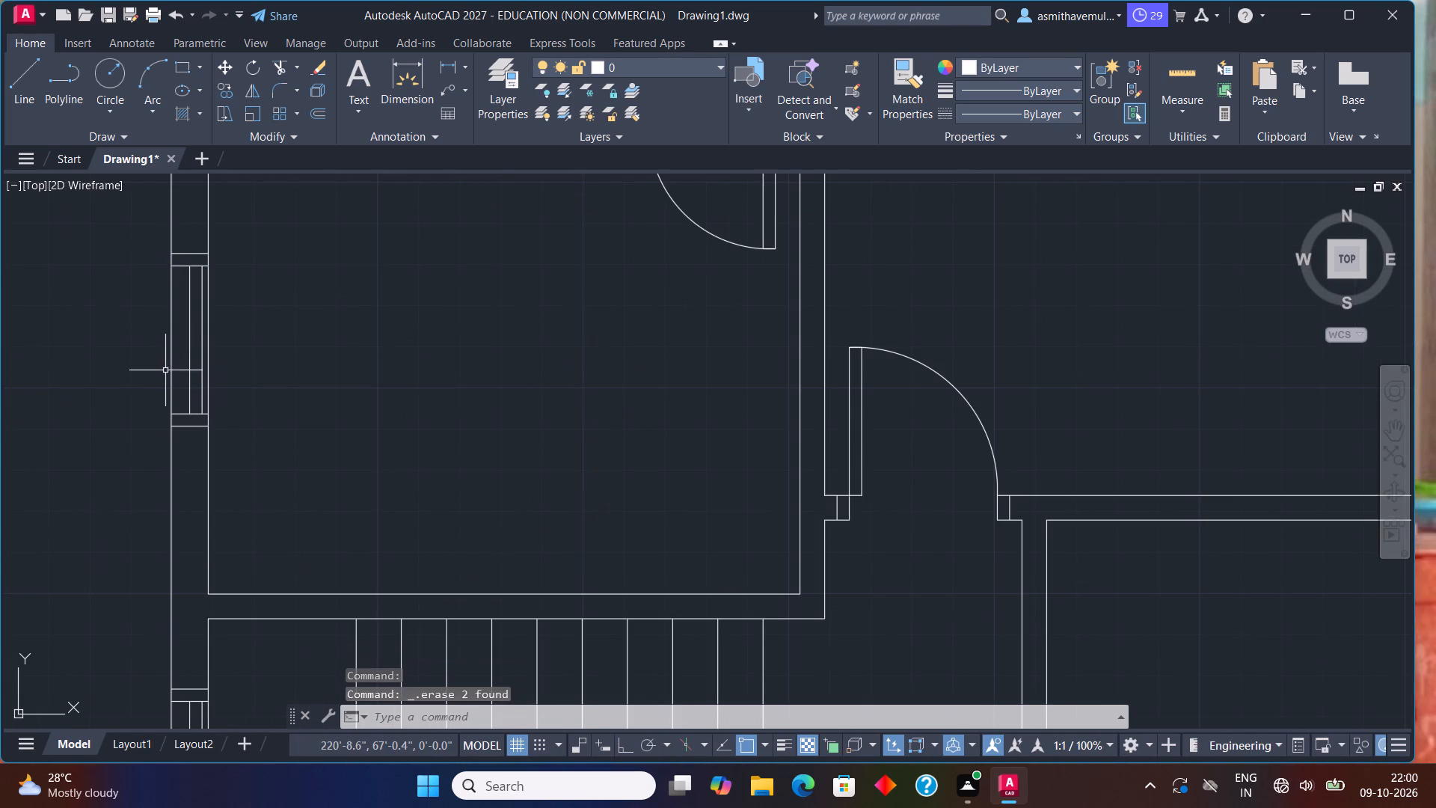
Delete the two long outer lines overlapping the wall faces at the northwest room's west window.
{"action": "scroll", "coordinate": [279, 335], "scroll_direction": "down", "scroll_amount": 1}
{"action": "middle_click_drag", "start_coordinate": [280, 335], "coordinate": [312, 619]}
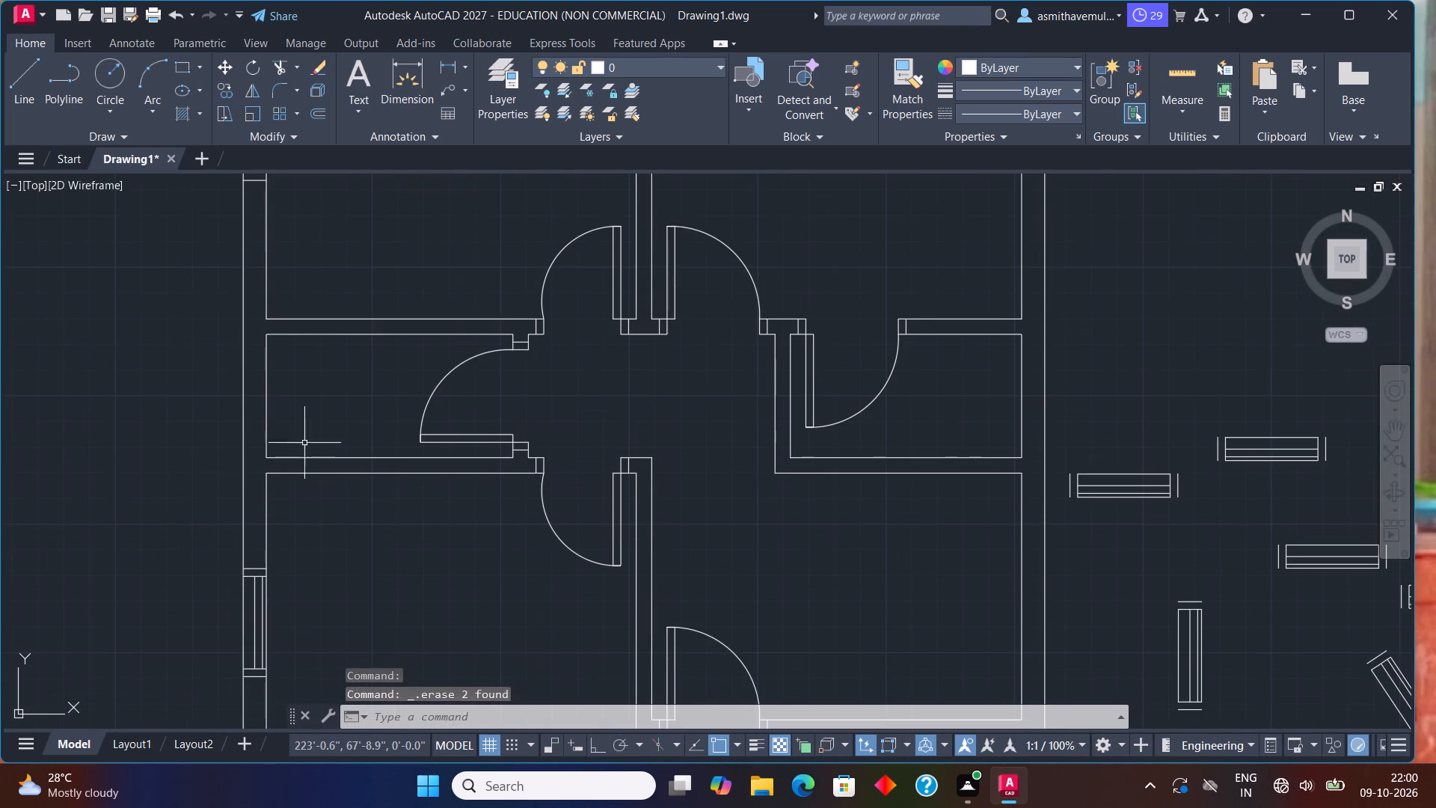
{"action": "scroll", "coordinate": [302, 401], "scroll_direction": "down", "scroll_amount": 1}
{"action": "middle_click_drag", "start_coordinate": [305, 399], "coordinate": [277, 620]}
{"action": "scroll", "coordinate": [265, 495], "scroll_direction": "up", "scroll_amount": 1}
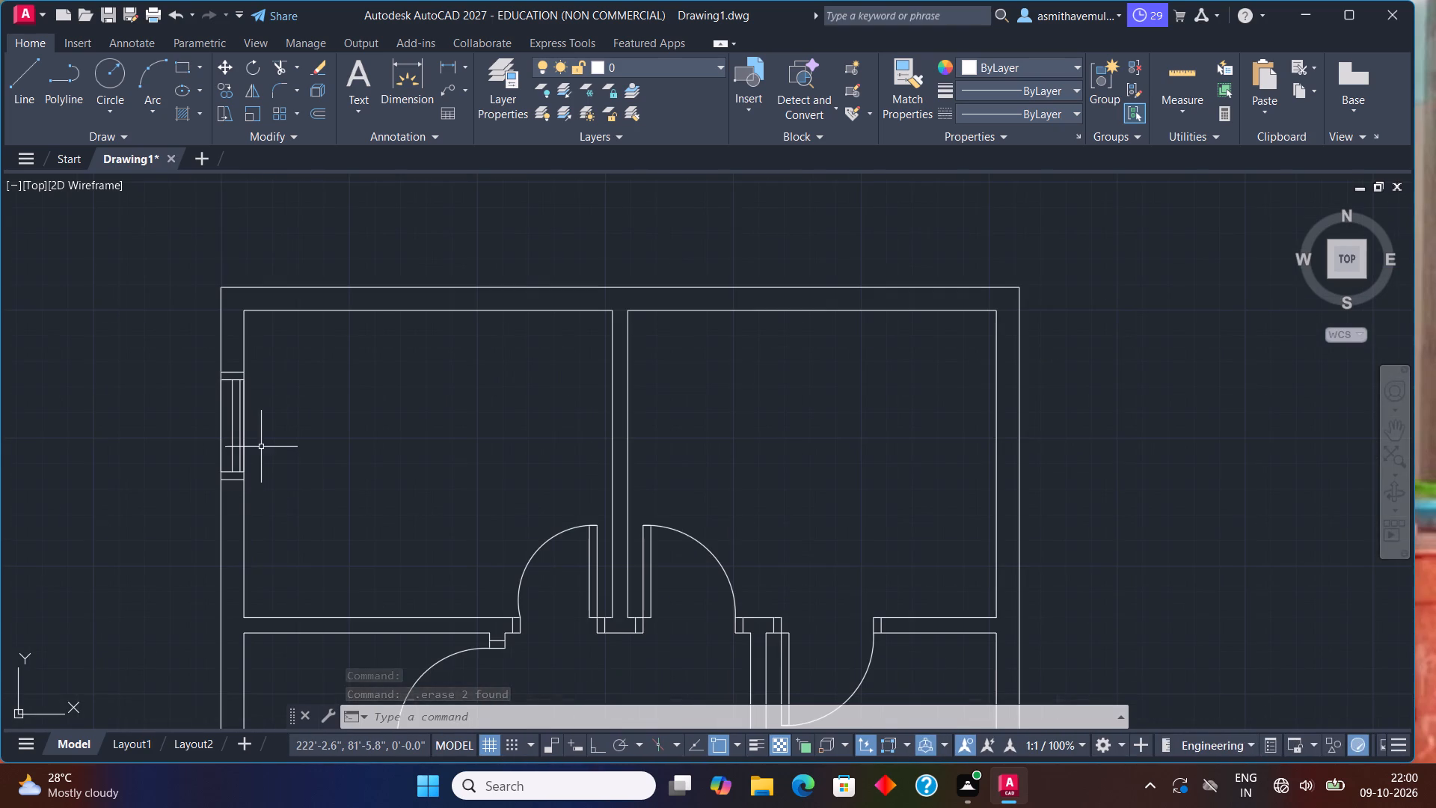
{"action": "scroll", "coordinate": [252, 441], "scroll_direction": "up", "scroll_amount": 1}
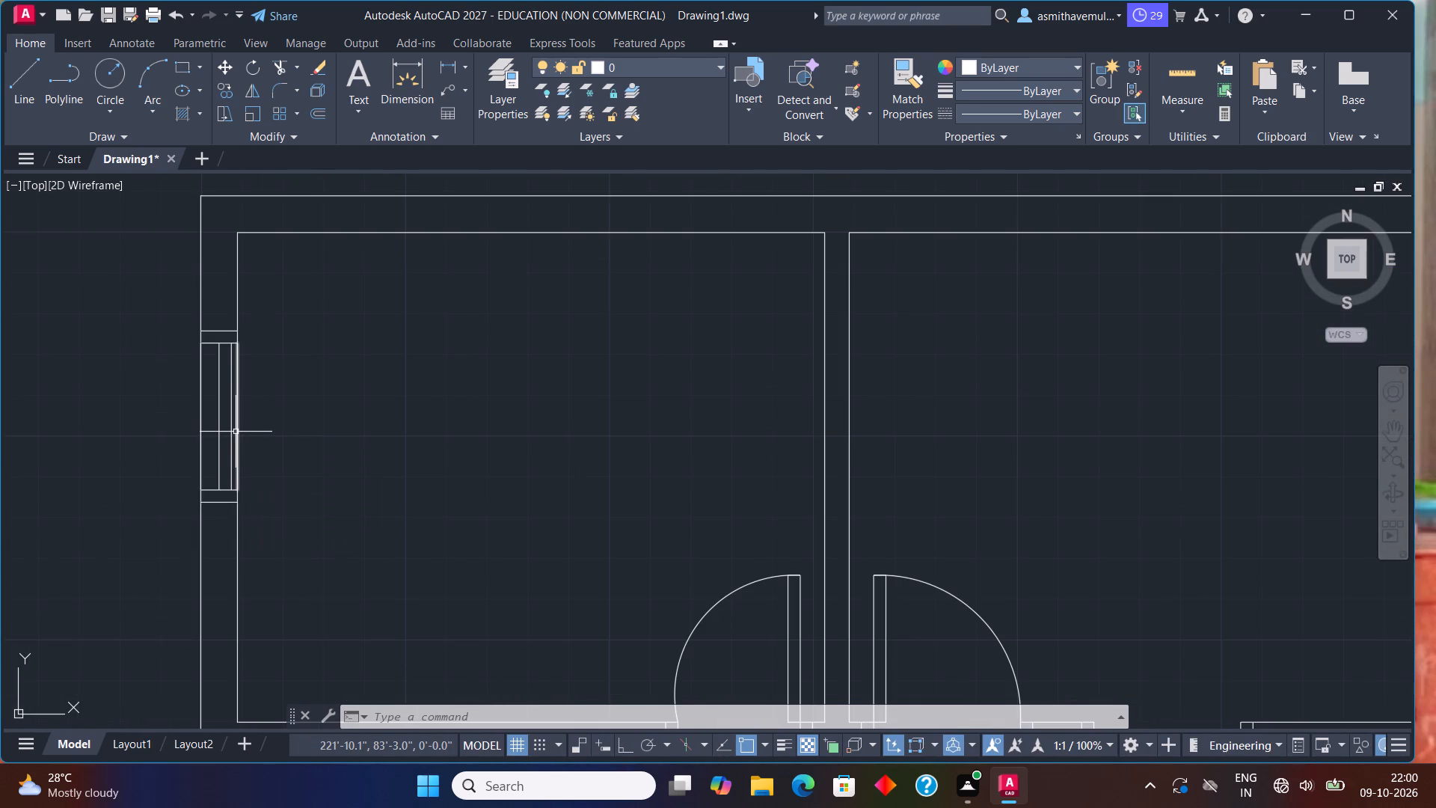
{"action": "left_click", "coordinate": [236, 429]}
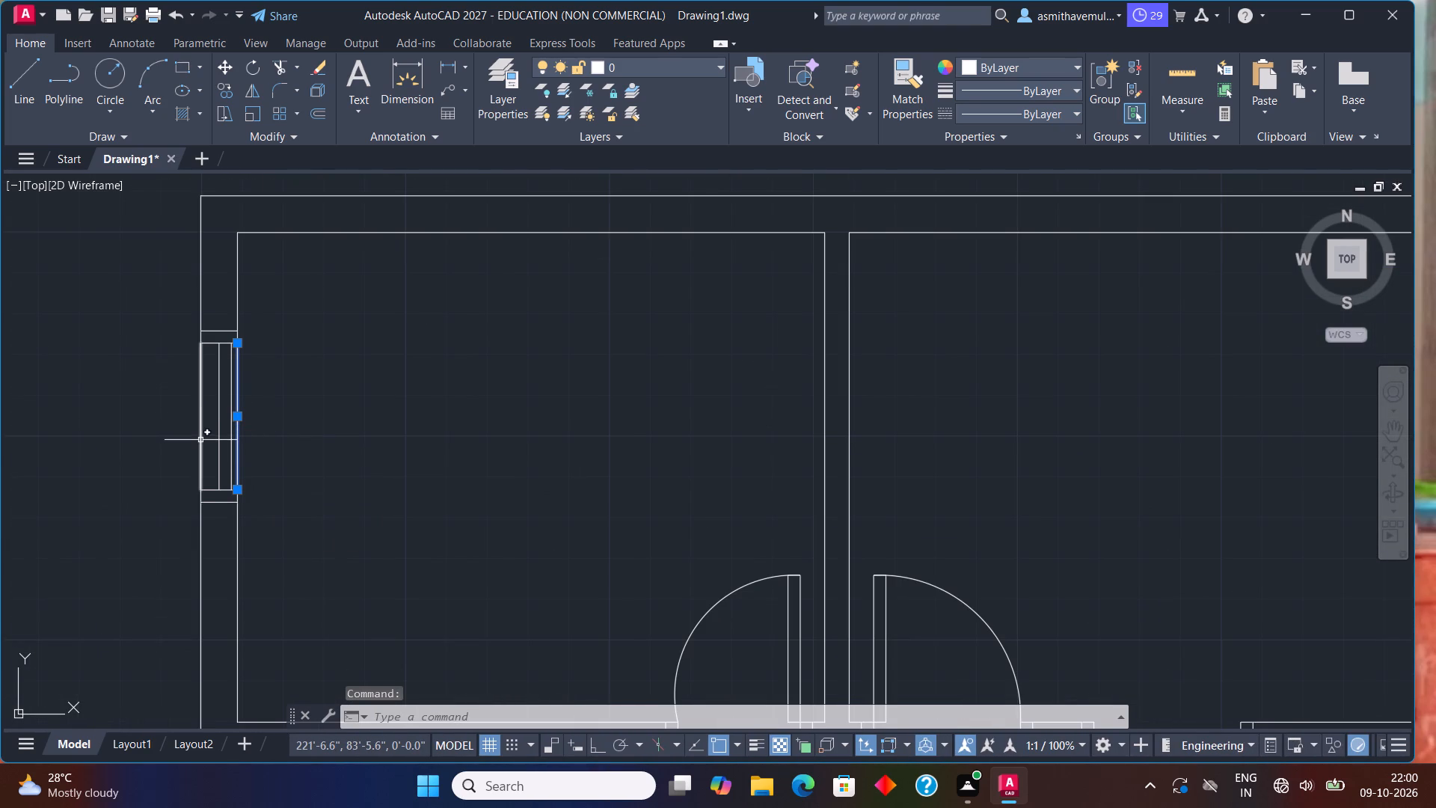
{"action": "left_click", "coordinate": [200, 440]}
{"action": "key", "text": "Delete"}
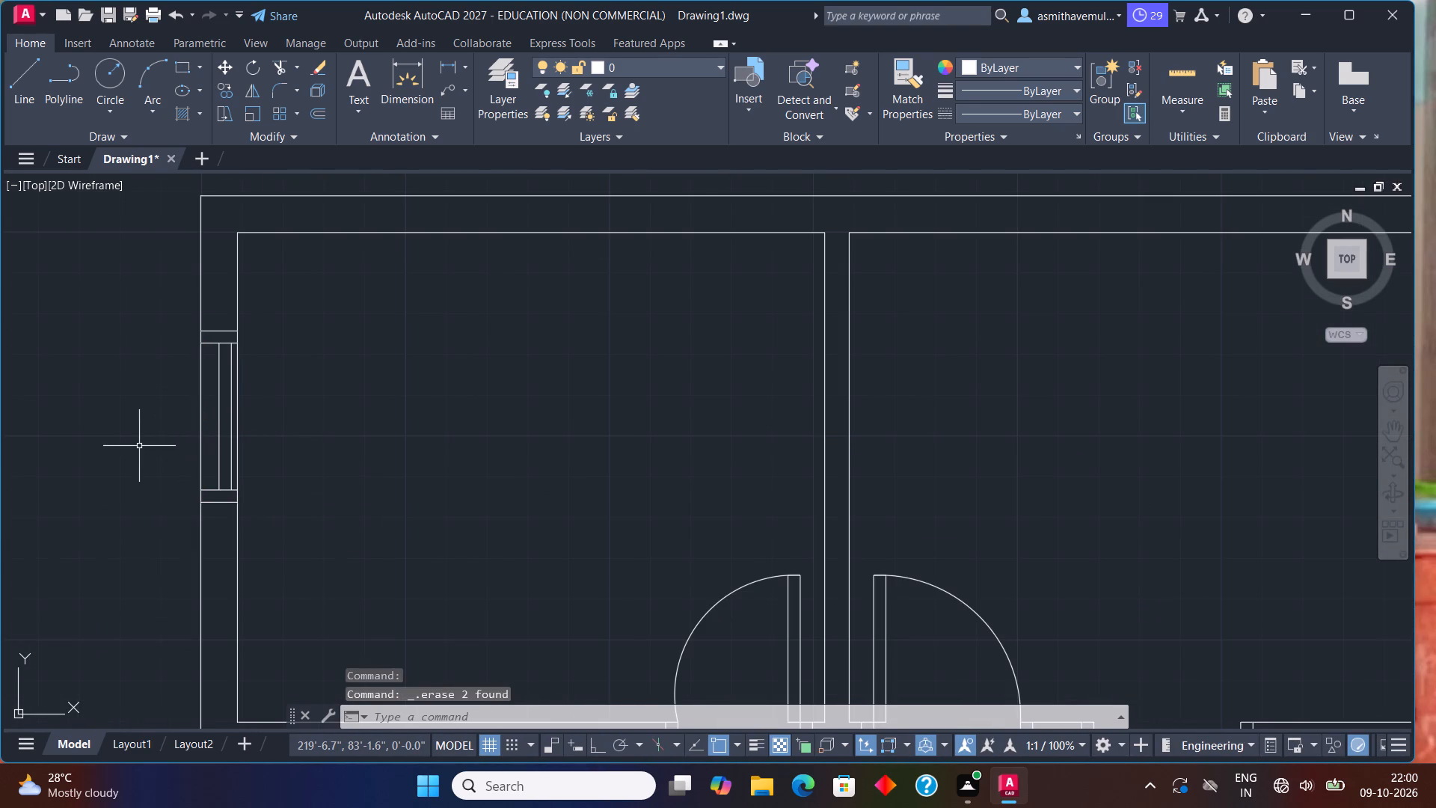
Delete the tilted spare window symbol lying outside the plan, east of the house.
{"action": "scroll", "coordinate": [366, 449], "scroll_direction": "down", "scroll_amount": 2}
{"action": "scroll", "coordinate": [598, 462], "scroll_direction": "down", "scroll_amount": 1}
{"action": "middle_click_drag", "start_coordinate": [859, 604], "coordinate": [809, 524]}
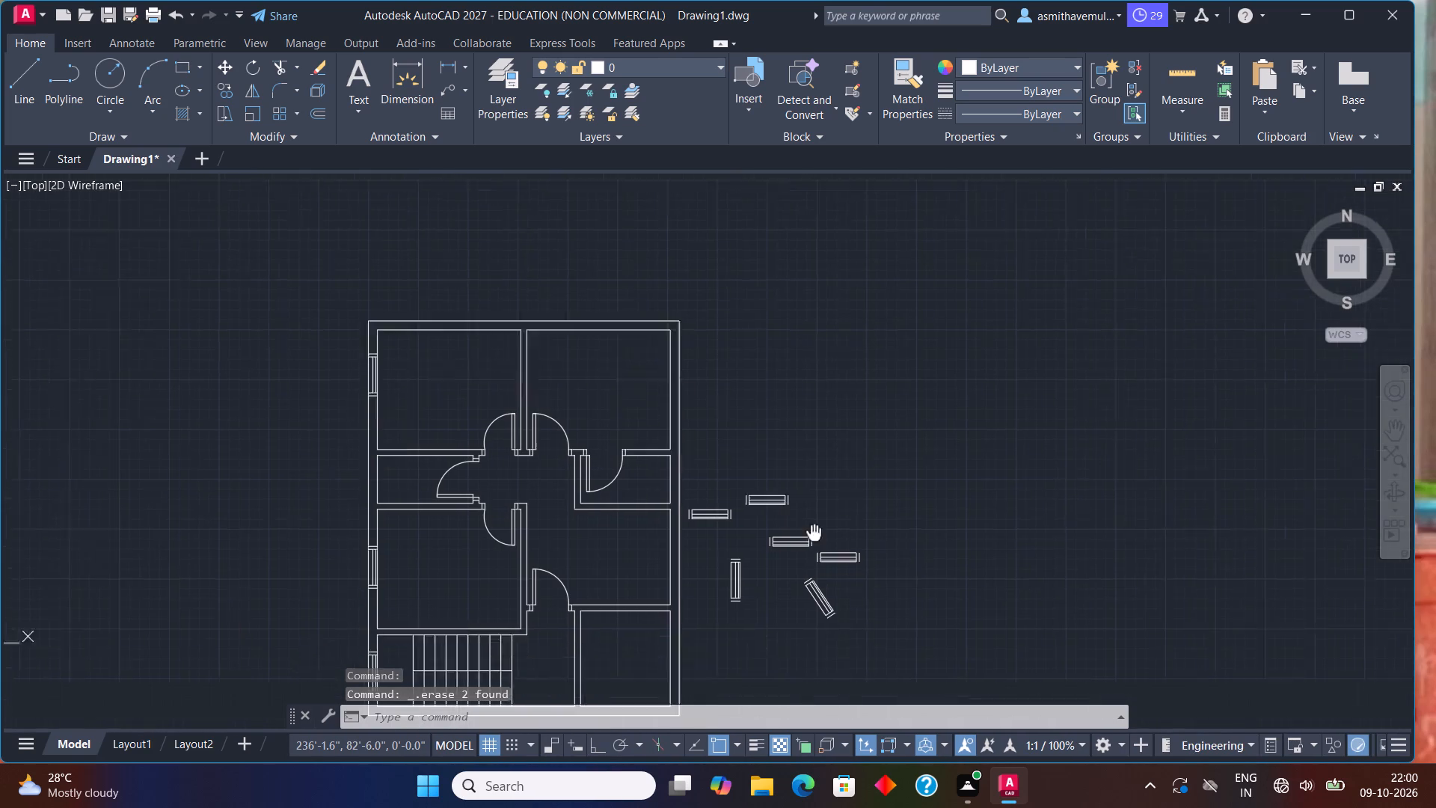
{"action": "middle_click_drag", "start_coordinate": [809, 524], "coordinate": [777, 471]}
{"action": "scroll", "coordinate": [776, 485], "scroll_direction": "up", "scroll_amount": 2}
{"action": "left_click_drag", "start_coordinate": [767, 556], "coordinate": [781, 659]}
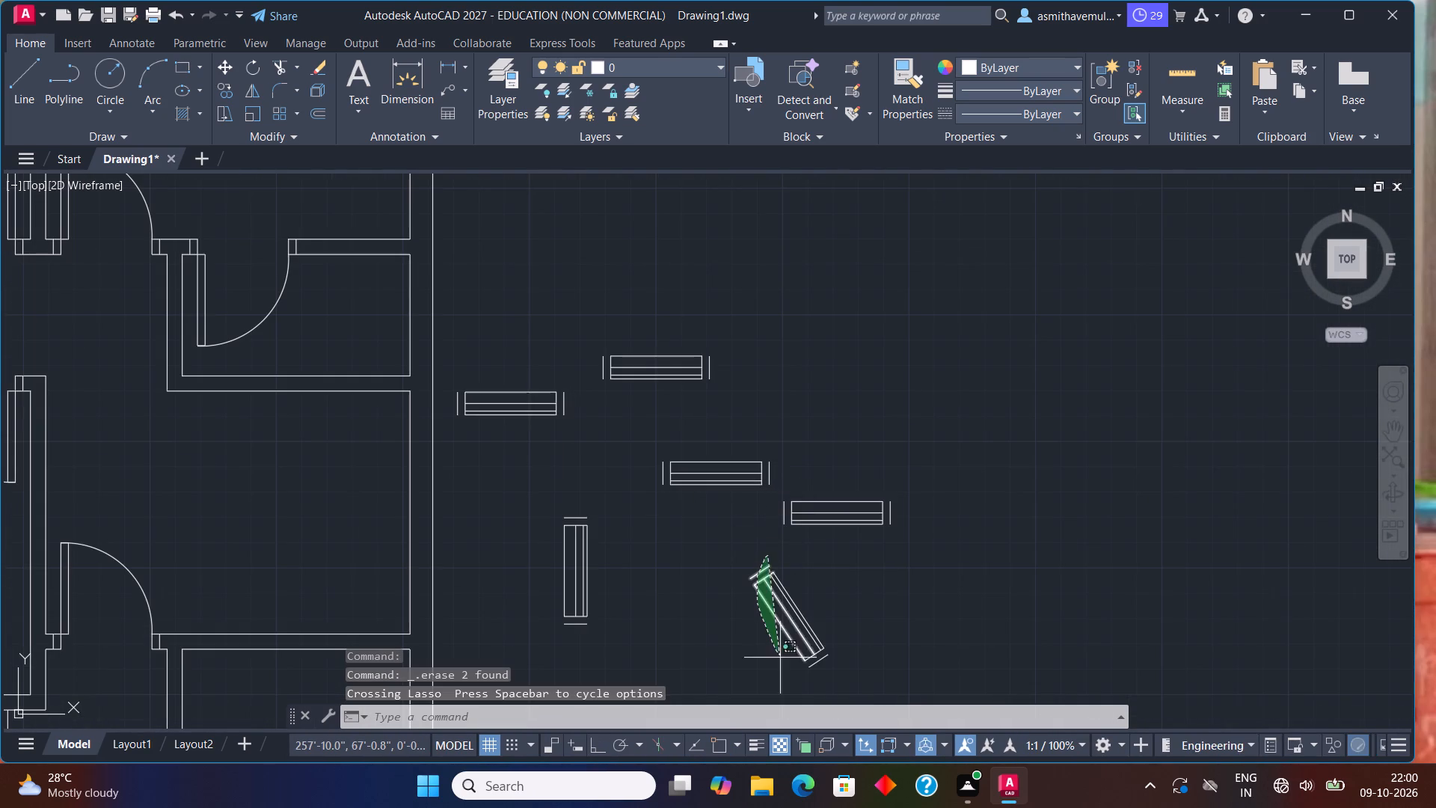
{"action": "left_click_drag", "start_coordinate": [781, 659], "coordinate": [832, 673]}
{"action": "key", "text": "Delete"}
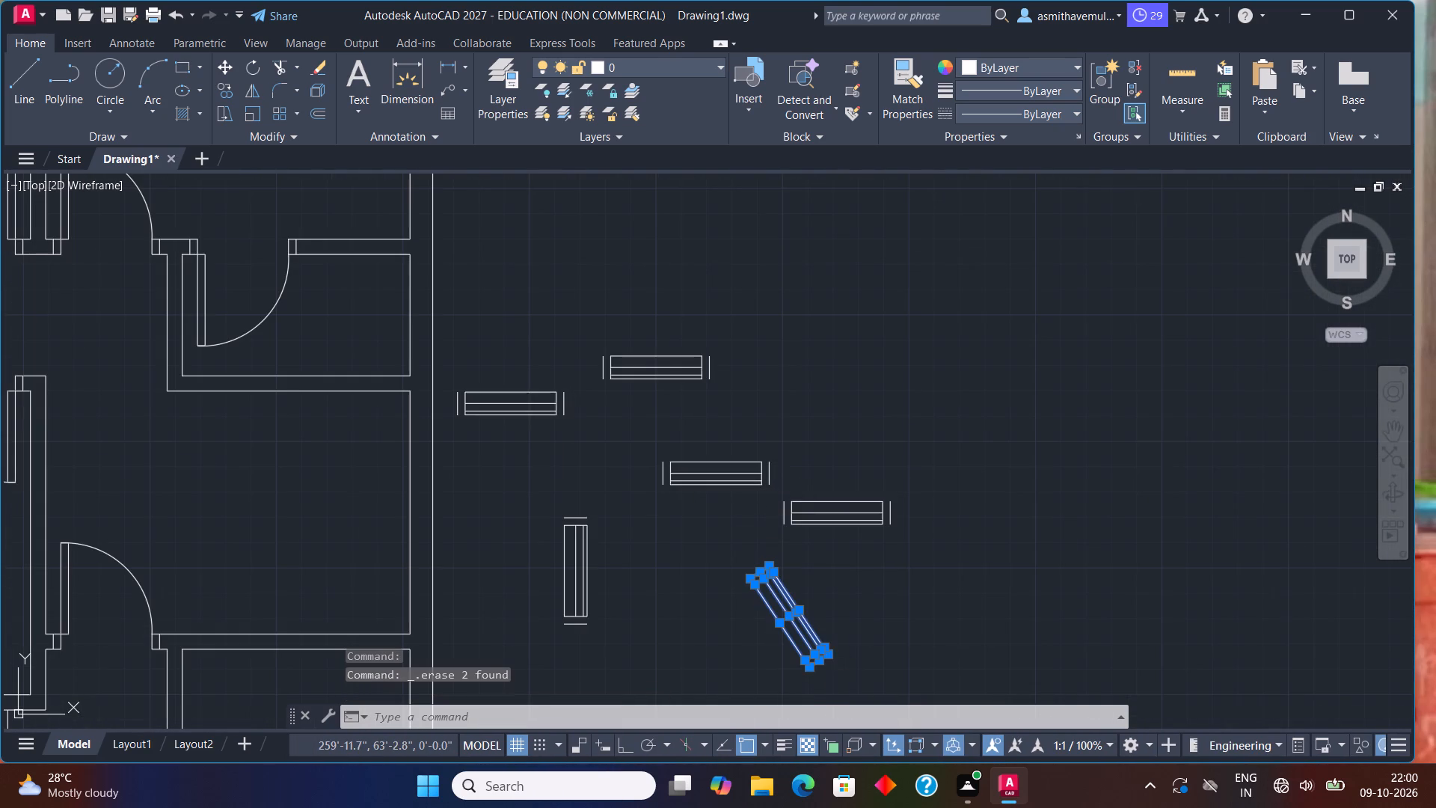
Rotate the easternmost horizontal spare window symbol 90° clockwise about its lower-left corner so that it stands vertical.
{"action": "left_click_drag", "start_coordinate": [849, 471], "coordinate": [807, 475]}
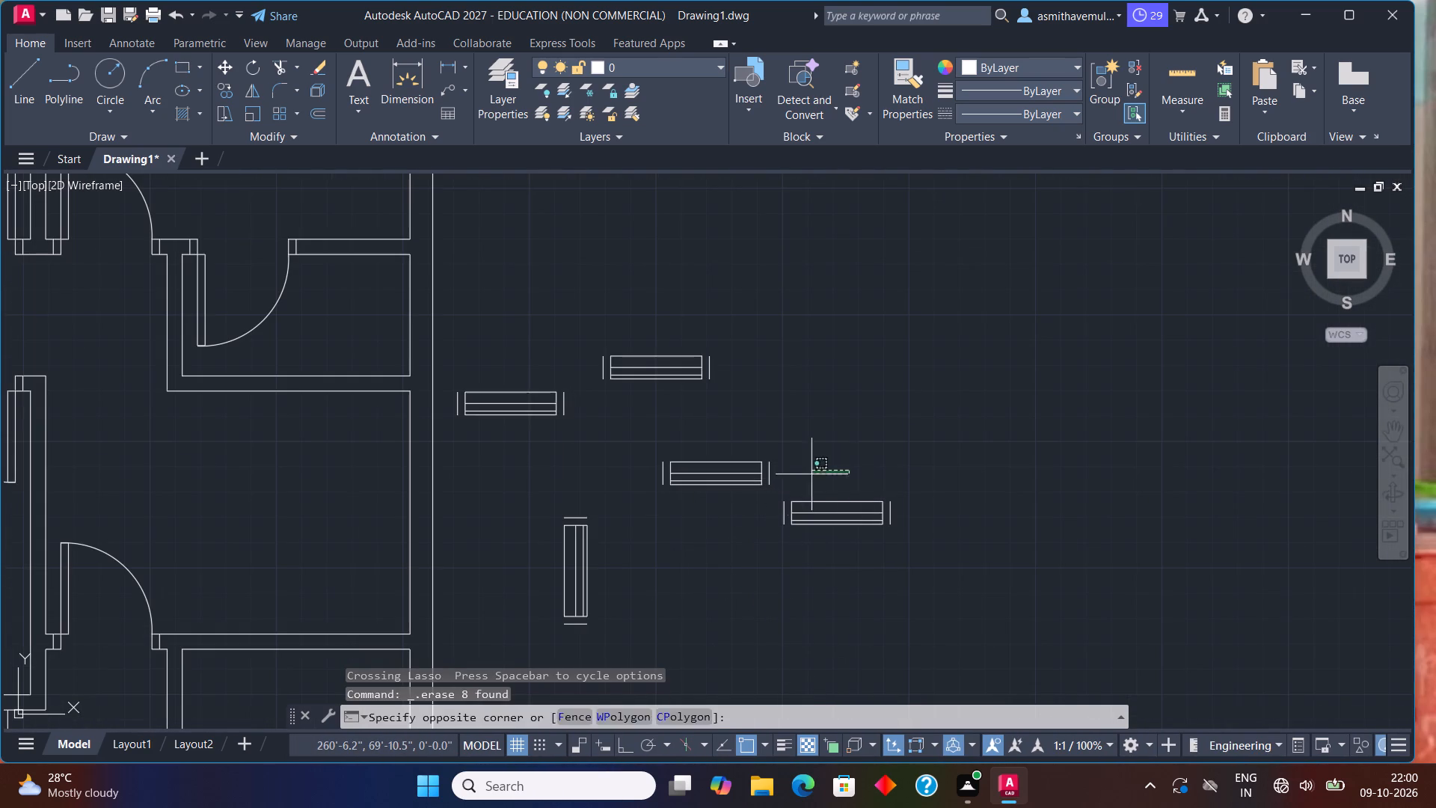
{"action": "left_click_drag", "start_coordinate": [807, 475], "coordinate": [928, 549]}
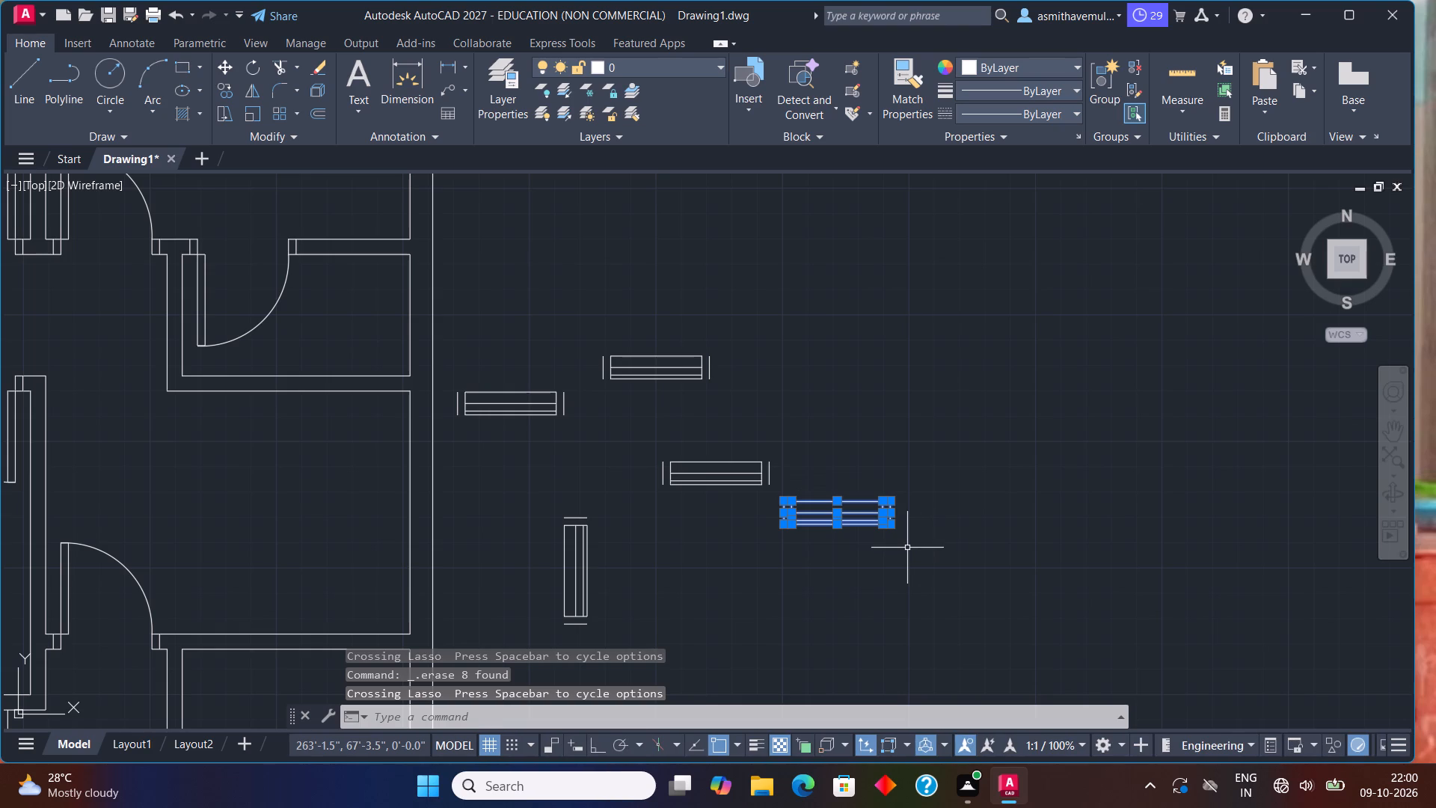
{"action": "type", "text": "RO"}
{"action": "key", "text": "Return"}
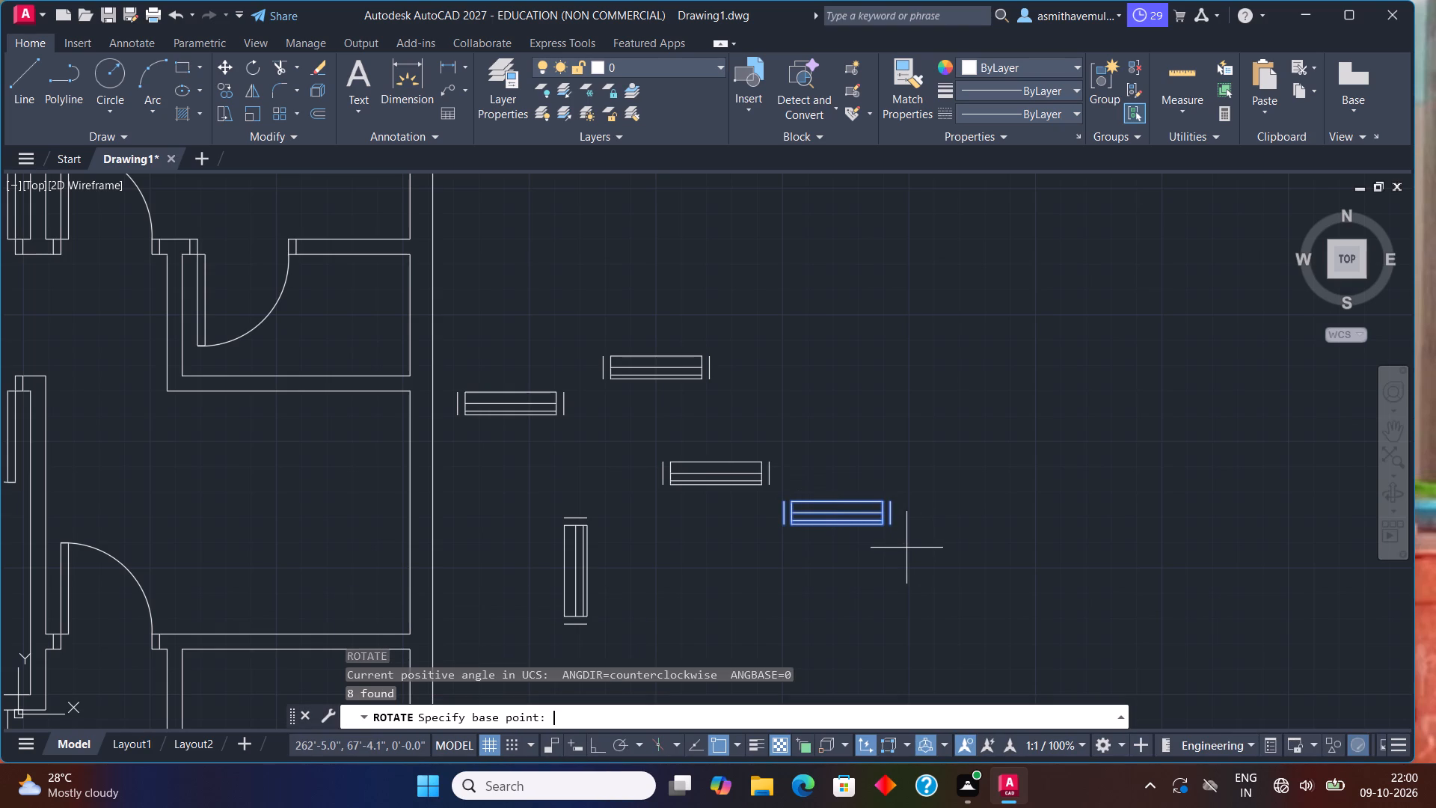
{"action": "left_click", "coordinate": [782, 525]}
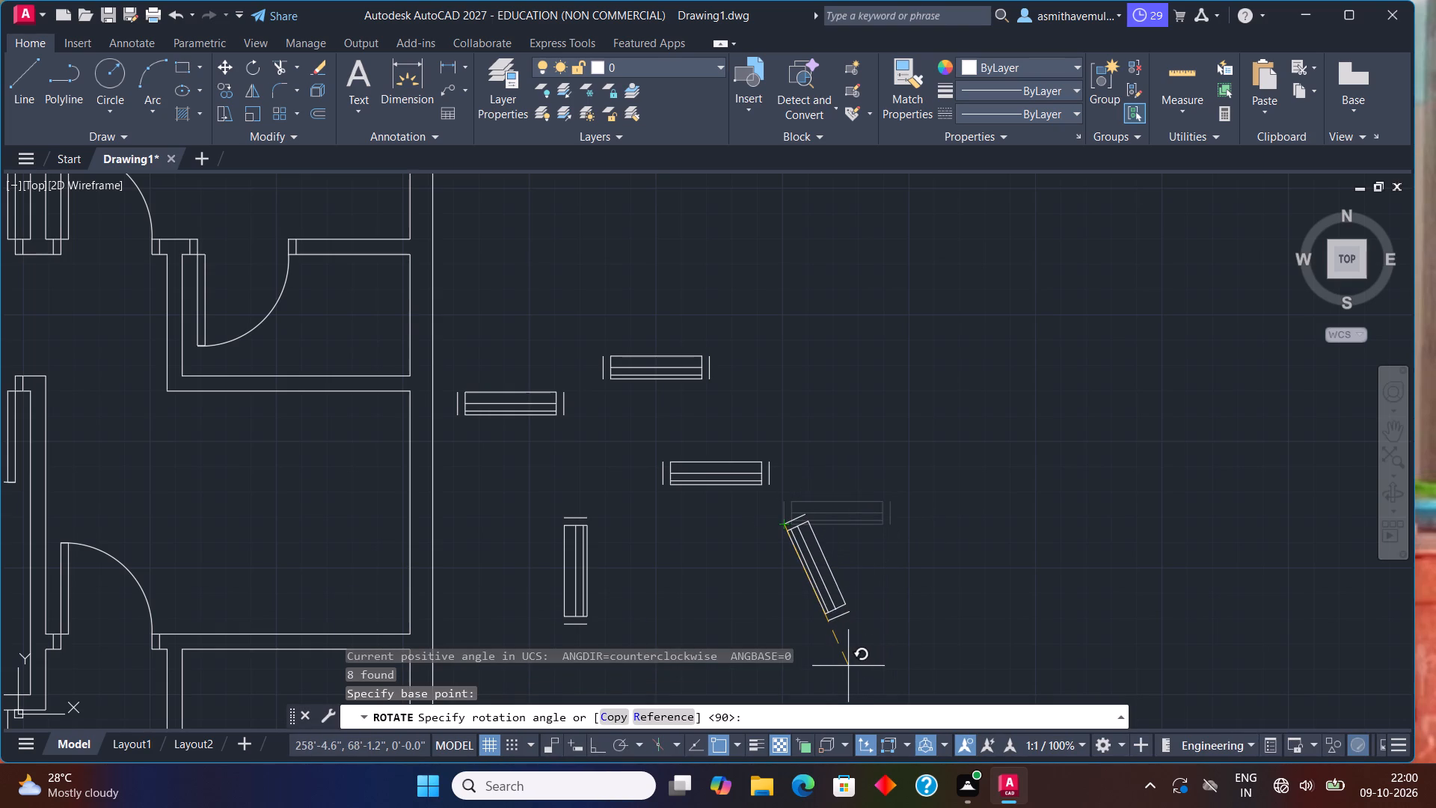
{"action": "key", "text": "F8"}
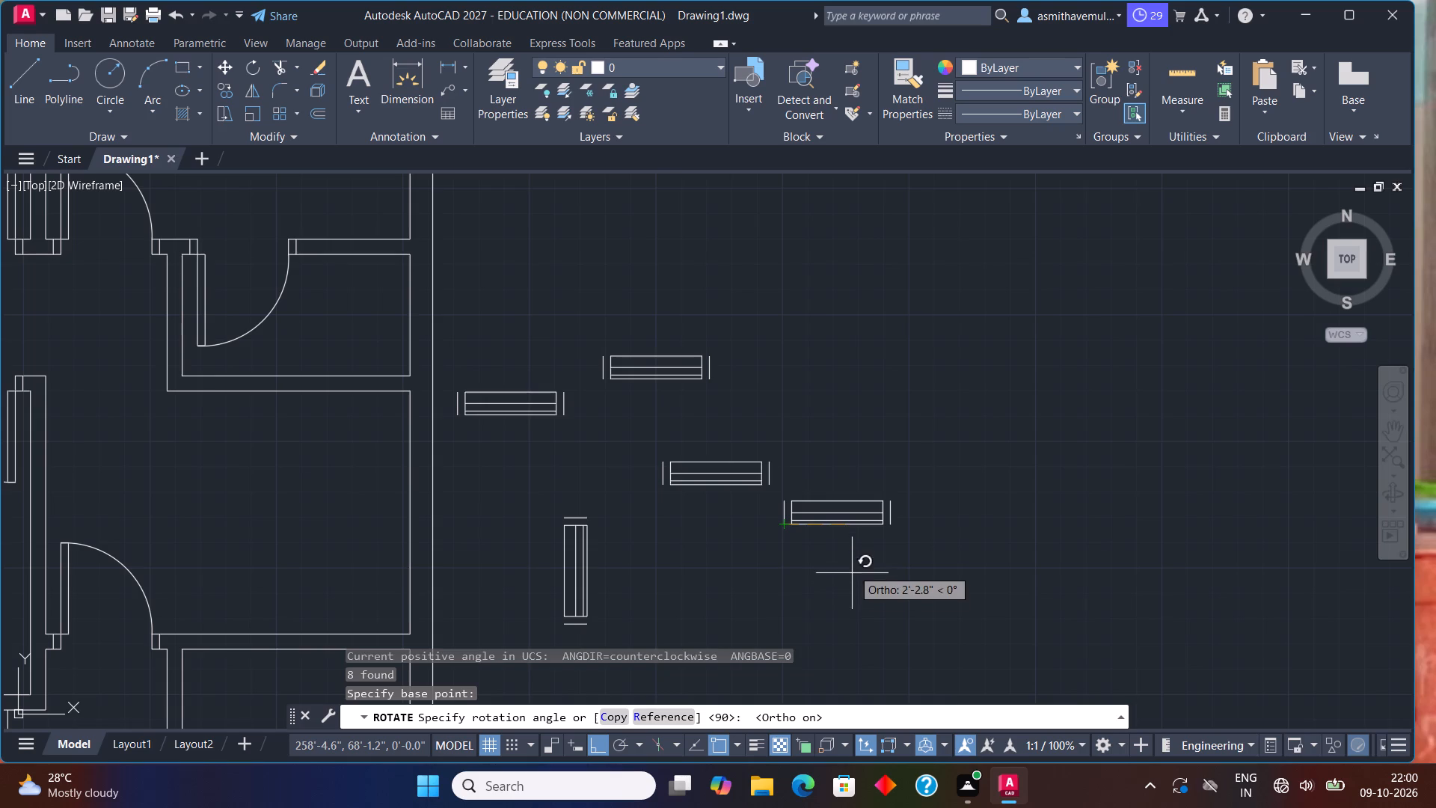
{"action": "left_click", "coordinate": [768, 568]}
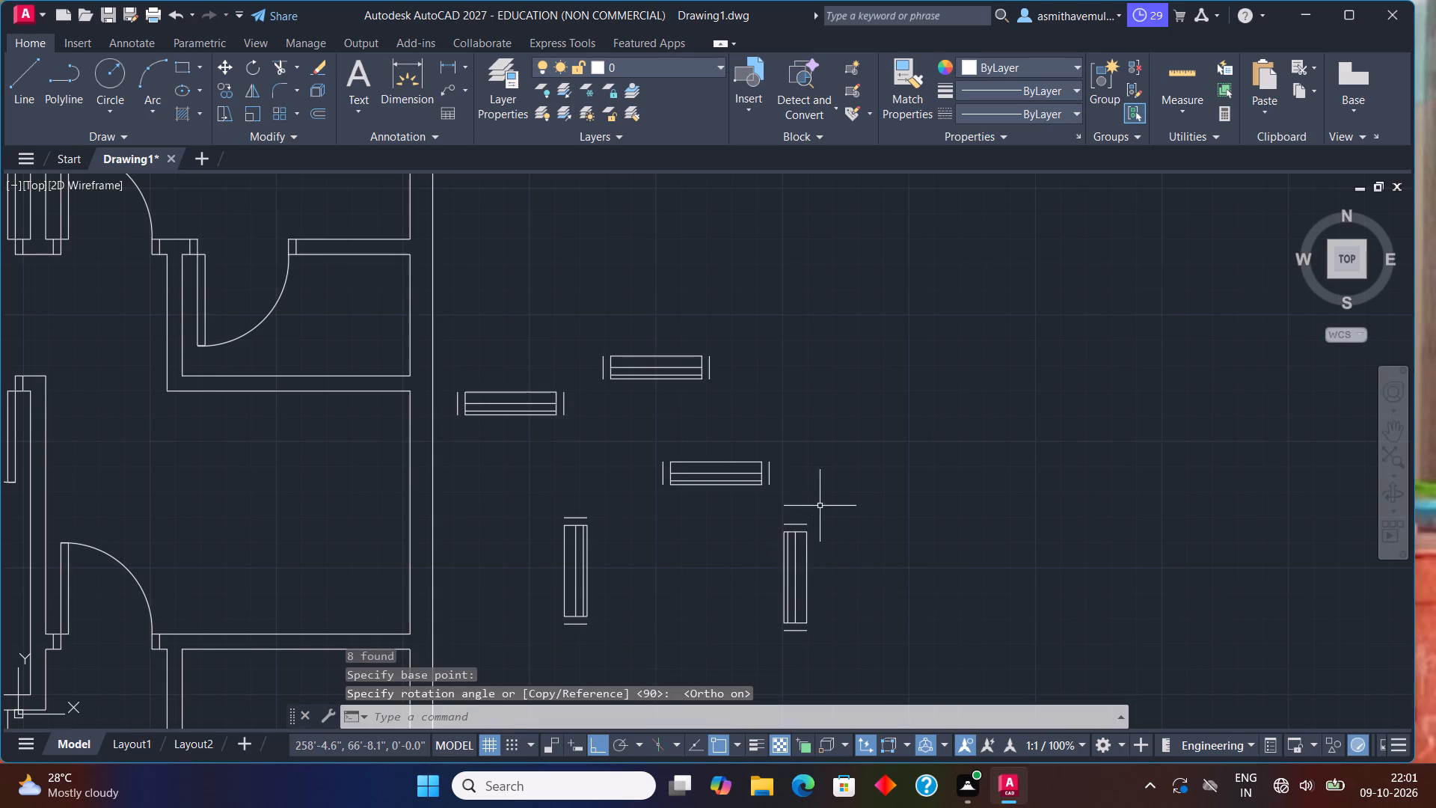
Move the rotated window symbol into the empty space just east of the northeast room.
{"action": "left_click_drag", "start_coordinate": [820, 505], "coordinate": [820, 642]}
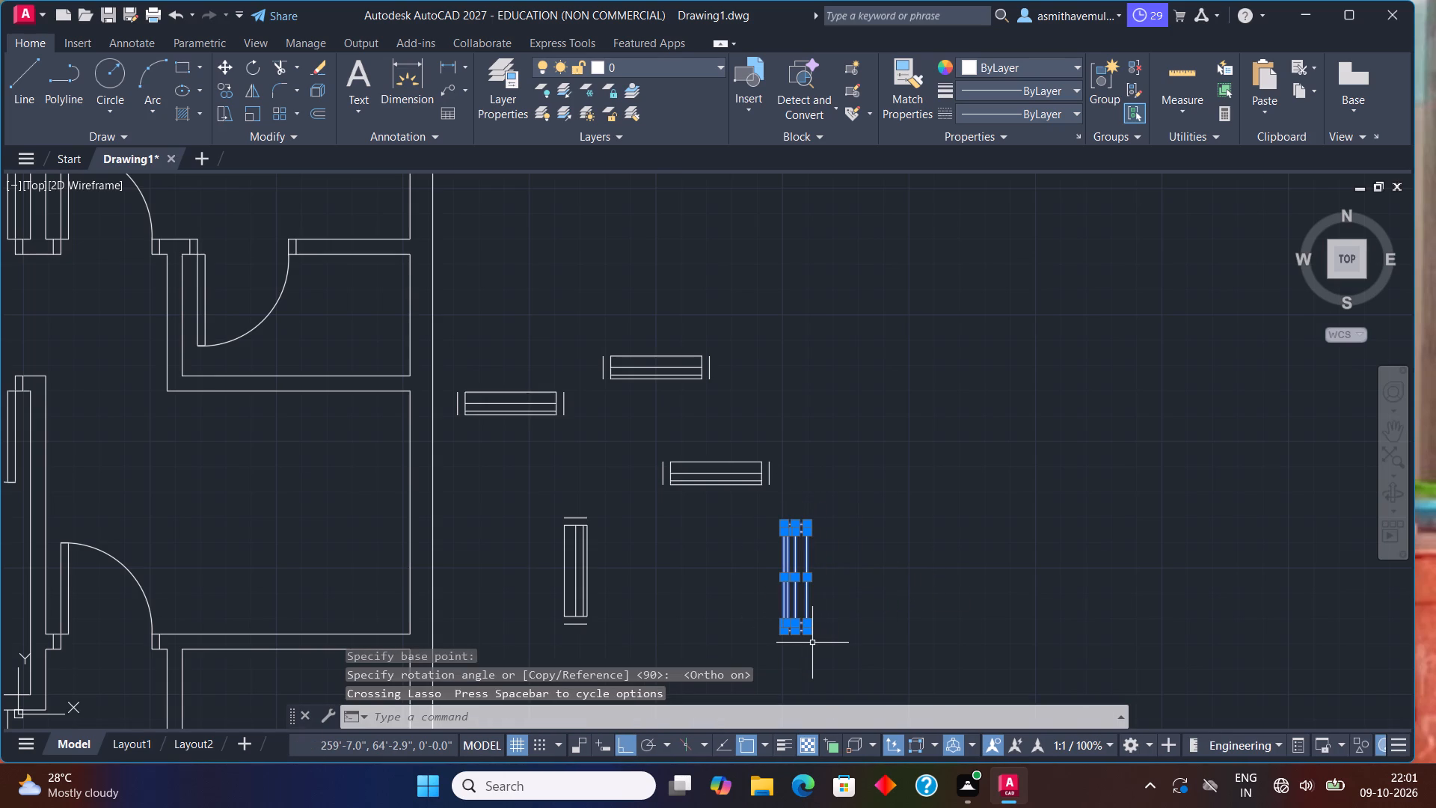
{"action": "key", "text": "m"}
{"action": "key", "text": "Return"}
{"action": "key", "text": "F8"}
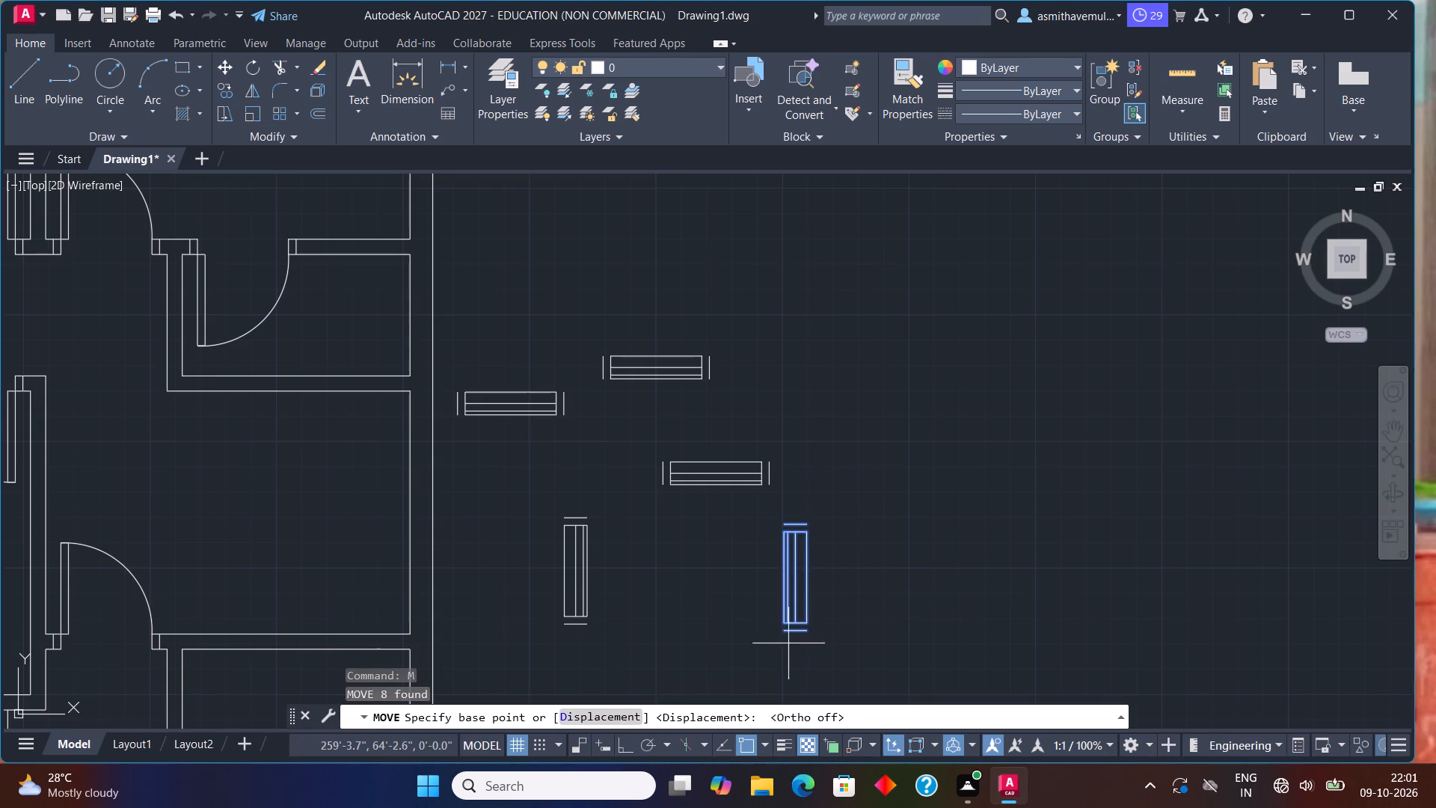
{"action": "left_click", "coordinate": [782, 522]}
{"action": "scroll", "coordinate": [533, 408], "scroll_direction": "down", "scroll_amount": 1}
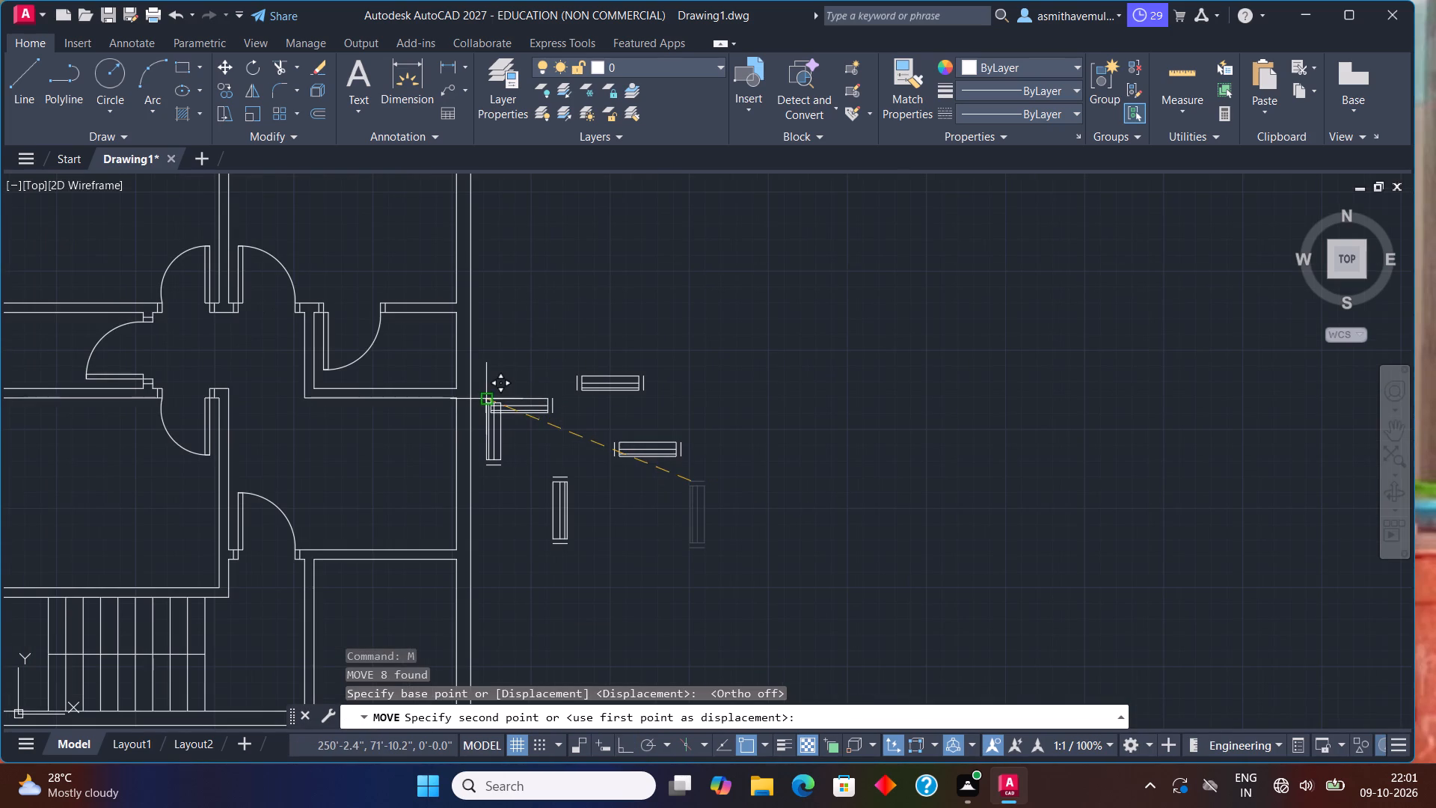
{"action": "middle_click_drag", "start_coordinate": [571, 256], "coordinate": [570, 364]}
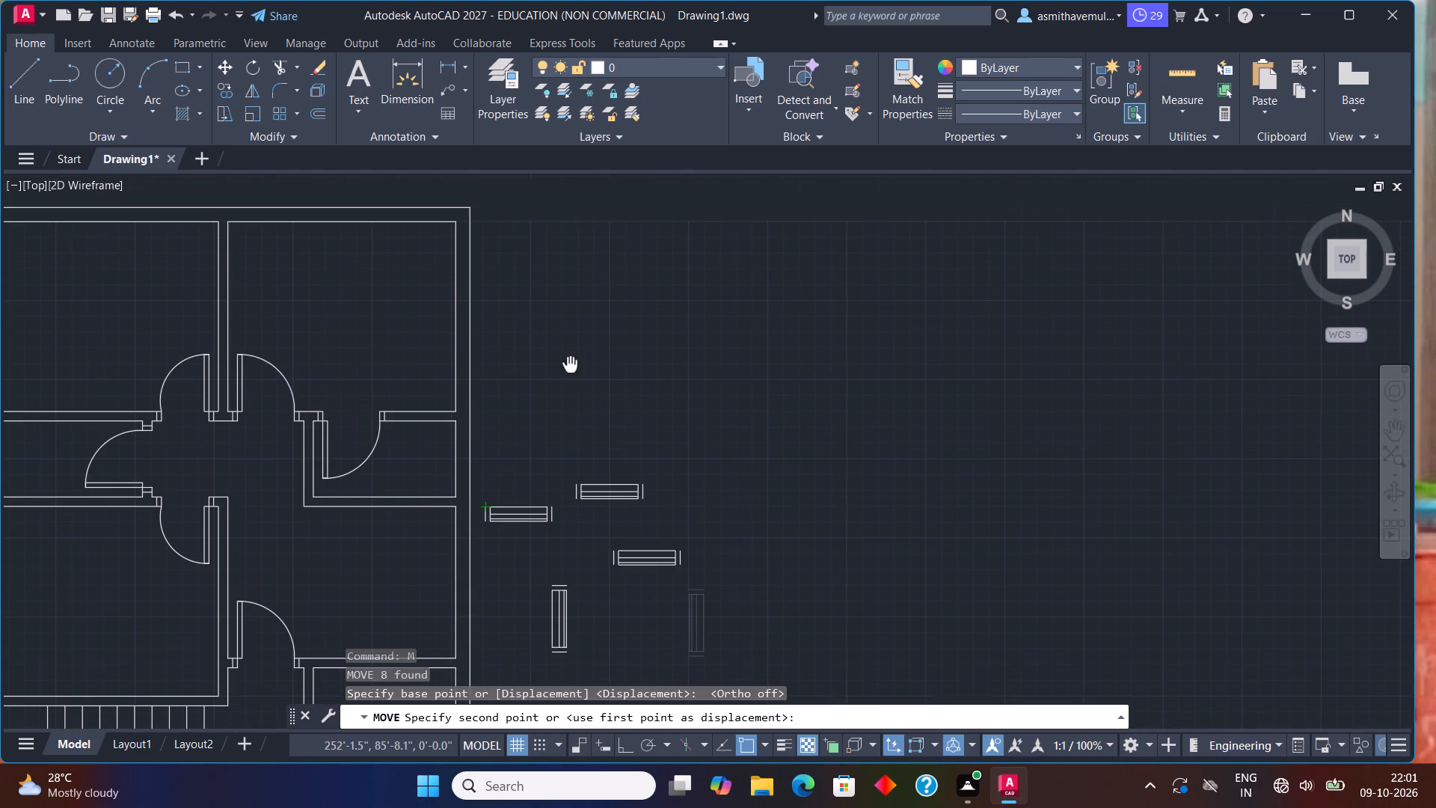
{"action": "left_click", "coordinate": [560, 319]}
Copy the vertical window symbol by its top-left end into the east wall of the northeast room.
{"action": "left_click_drag", "start_coordinate": [579, 304], "coordinate": [580, 414]}
{"action": "type", "text": "COPY"}
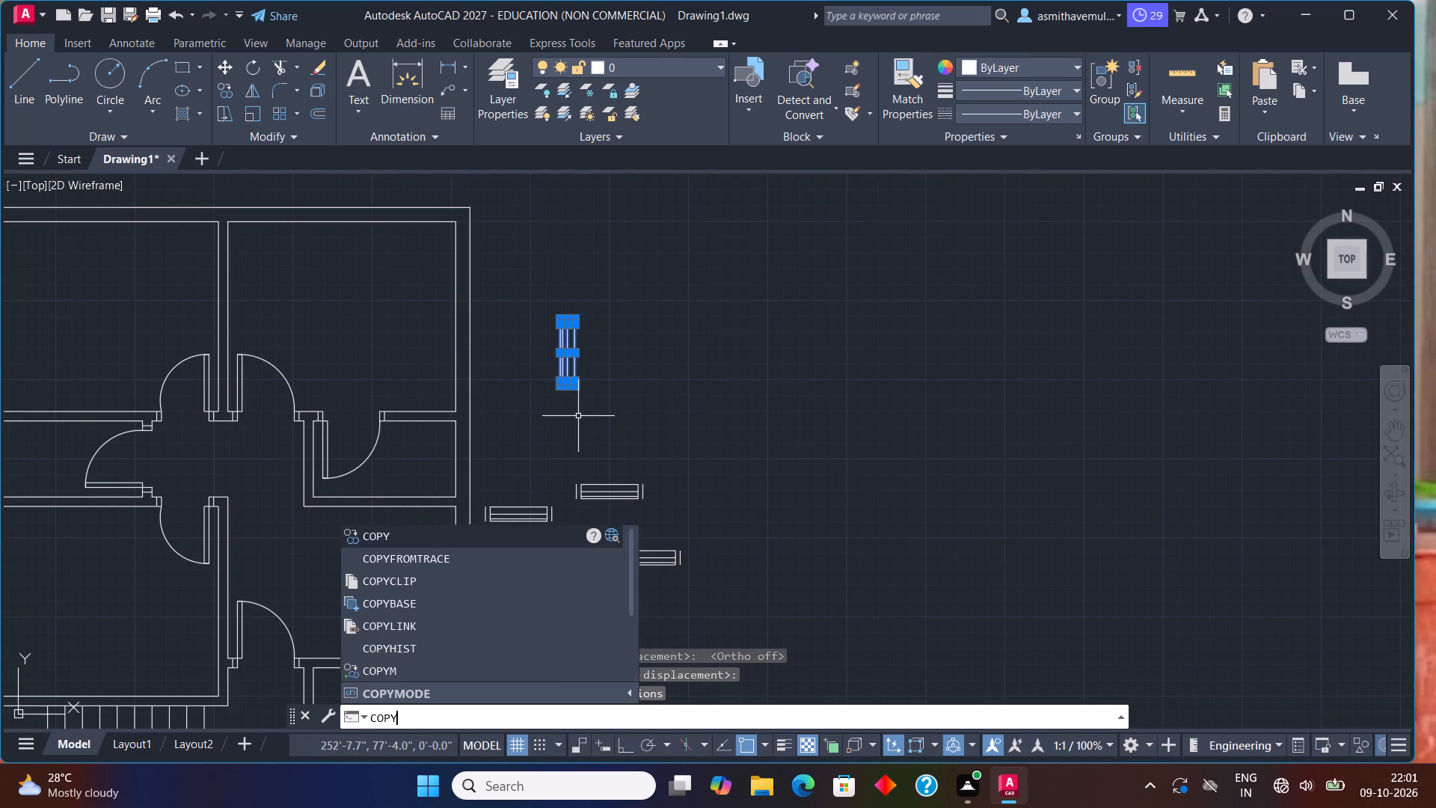
{"action": "key", "text": "Return"}
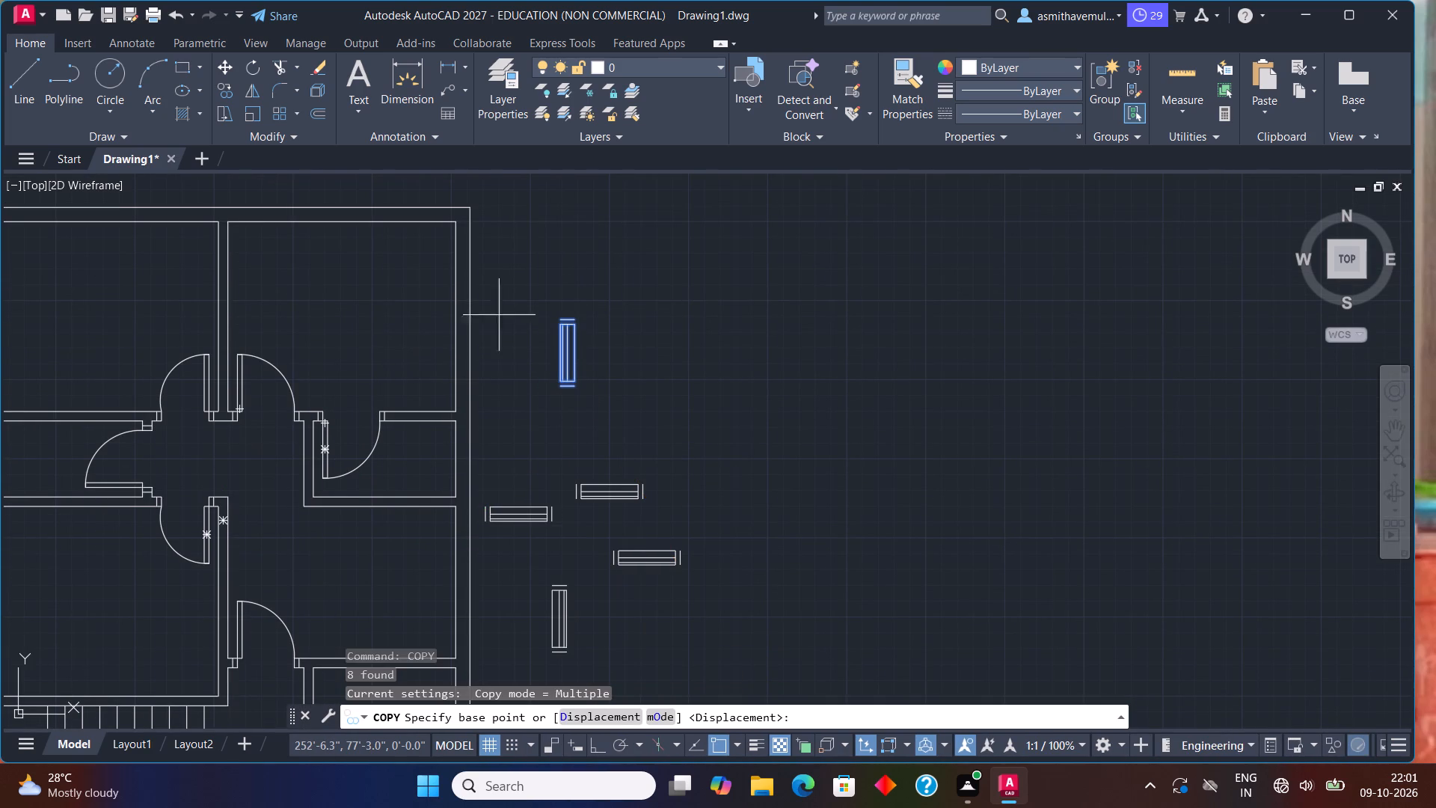
{"action": "left_click", "coordinate": [557, 317]}
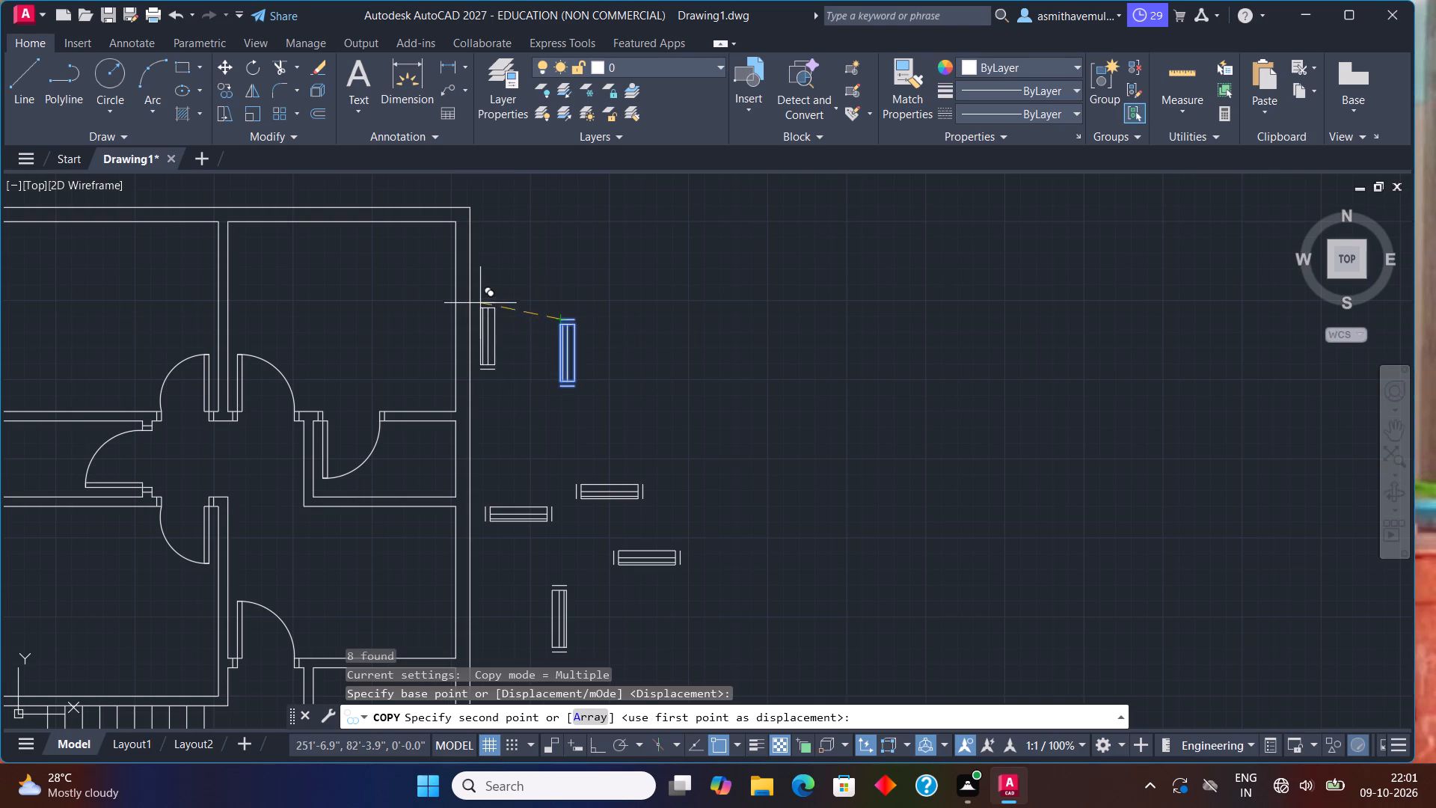
{"action": "scroll", "coordinate": [470, 296], "scroll_direction": "up", "scroll_amount": 2}
{"action": "left_click", "coordinate": [429, 258]}
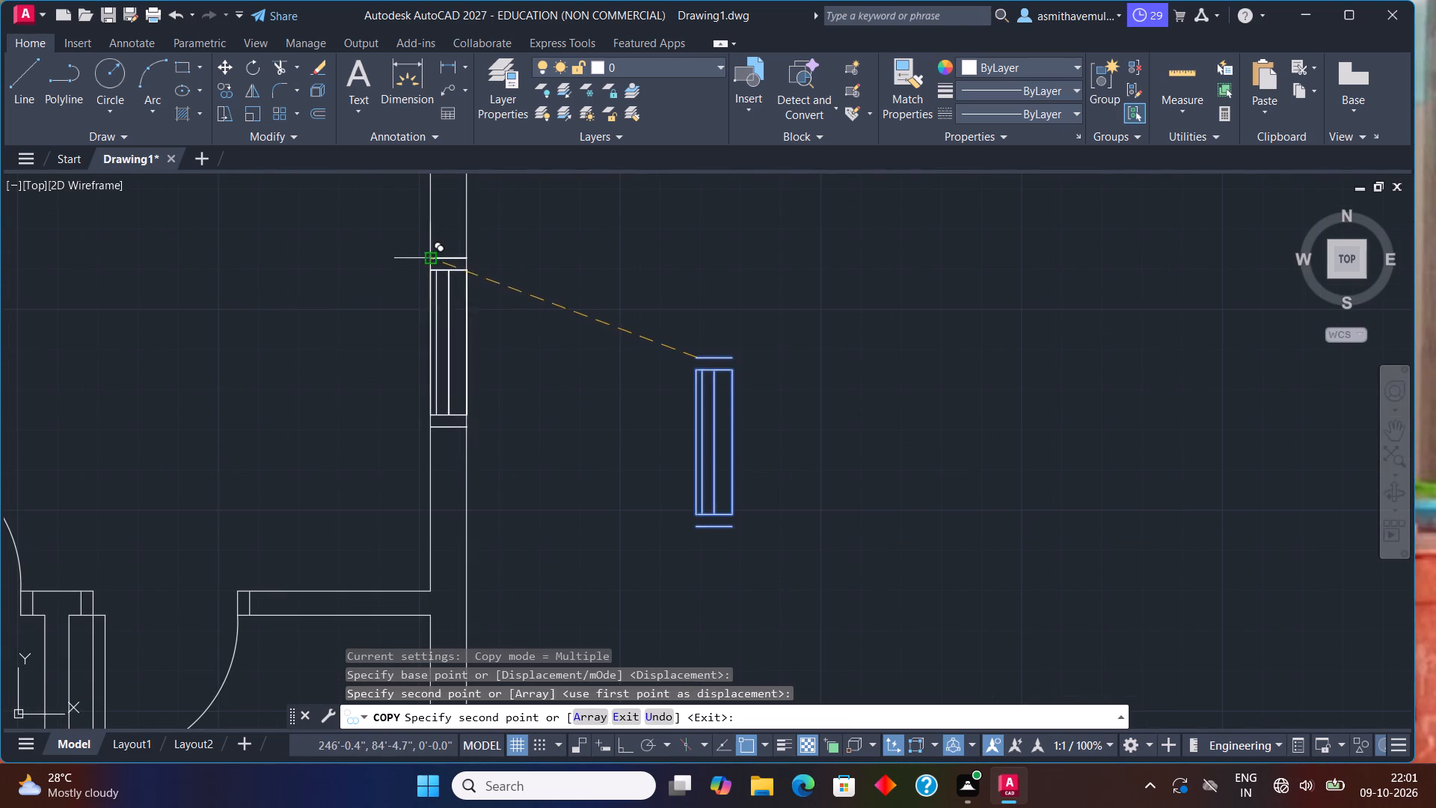
Place another copy of the window in the east wall of the room just north of the southeast room.
{"action": "scroll", "coordinate": [497, 343], "scroll_direction": "down", "scroll_amount": 2}
{"action": "middle_click_drag", "start_coordinate": [473, 432], "coordinate": [492, 184]}
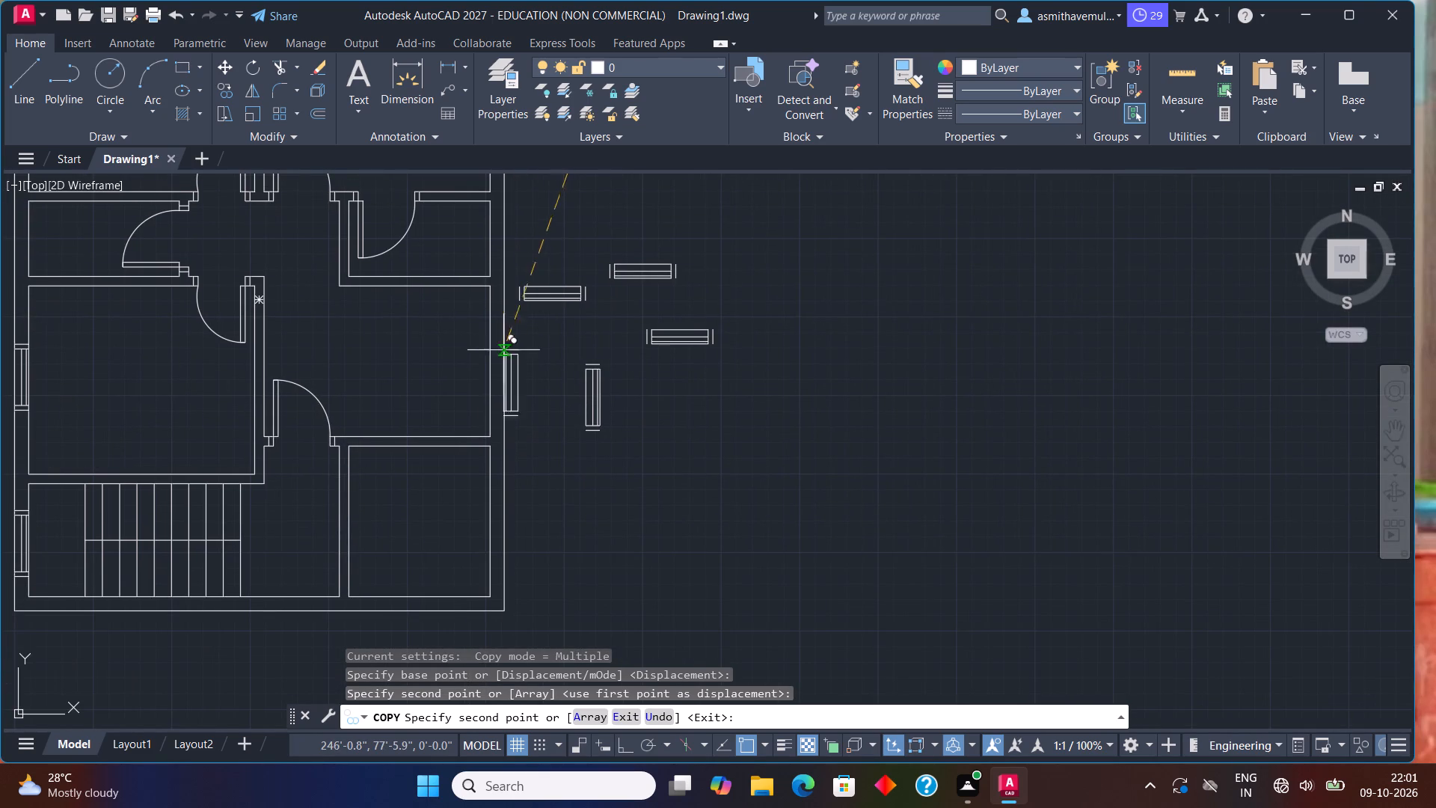
{"action": "scroll", "coordinate": [483, 352], "scroll_direction": "up", "scroll_amount": 2}
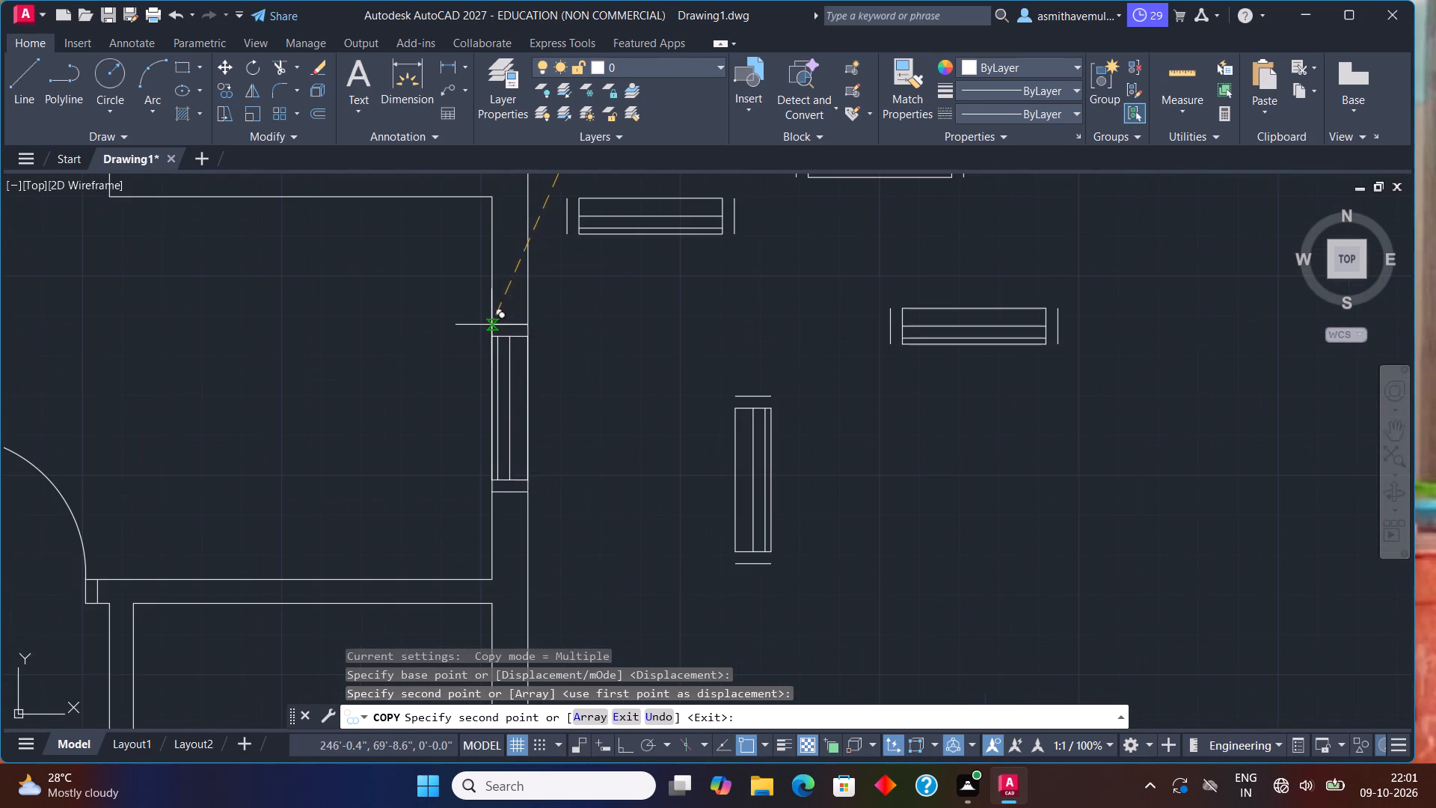
{"action": "left_click", "coordinate": [492, 288]}
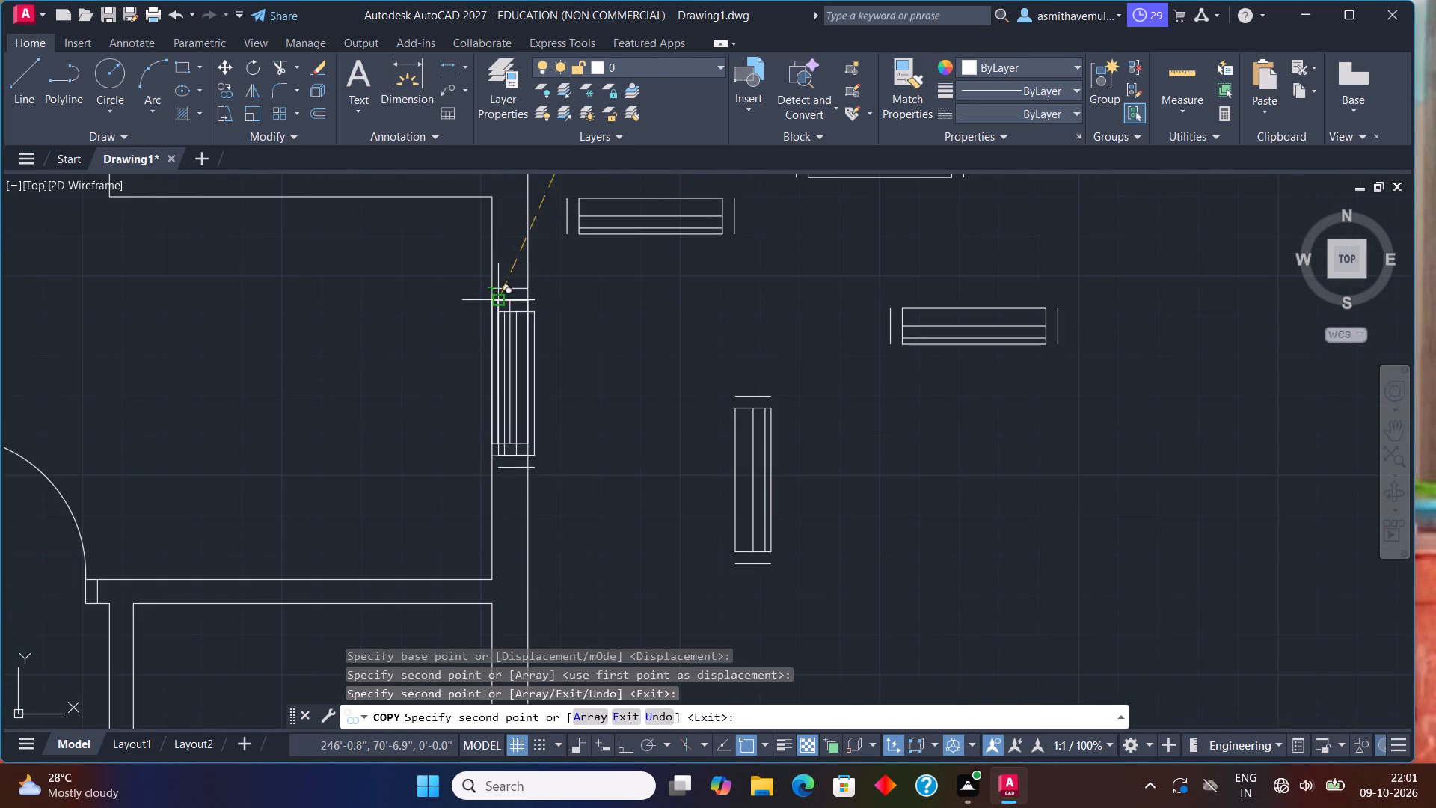
Place a third copy of the window in the east wall of the southeast room and finish copying.
{"action": "scroll", "coordinate": [539, 319], "scroll_direction": "down", "scroll_amount": 2}
{"action": "middle_click_drag", "start_coordinate": [544, 338], "coordinate": [506, 145]}
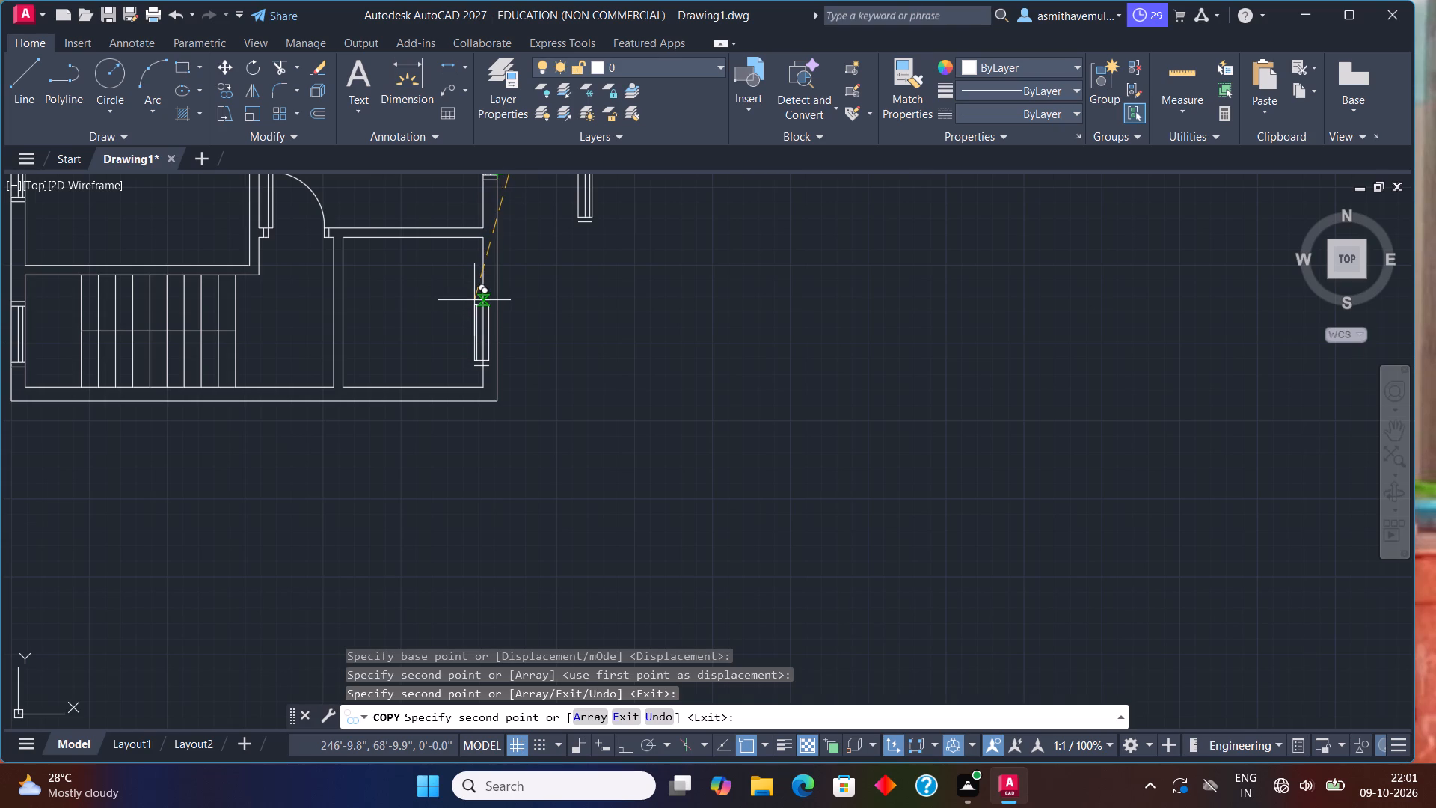
{"action": "scroll", "coordinate": [474, 302], "scroll_direction": "up", "scroll_amount": 2}
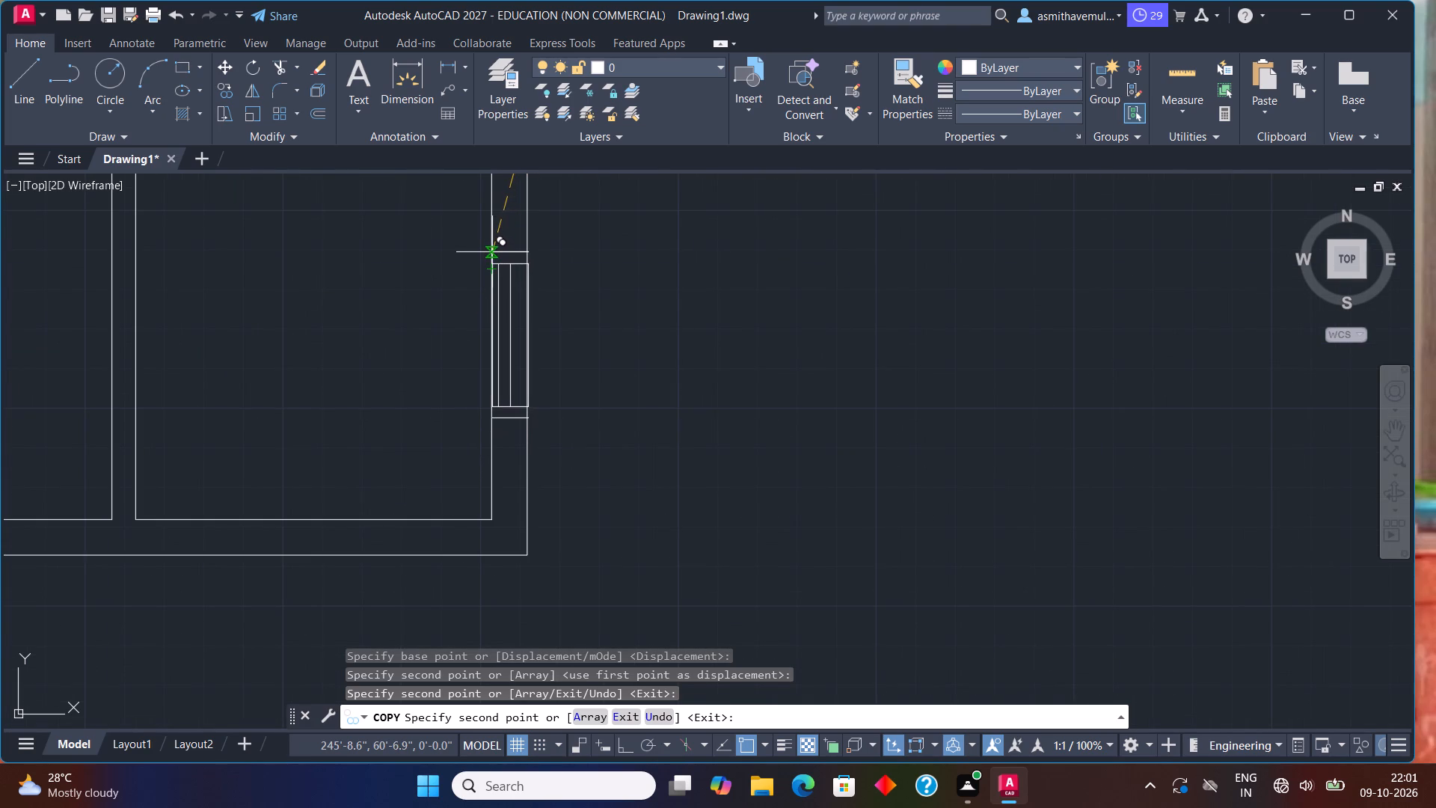
{"action": "left_click", "coordinate": [492, 252]}
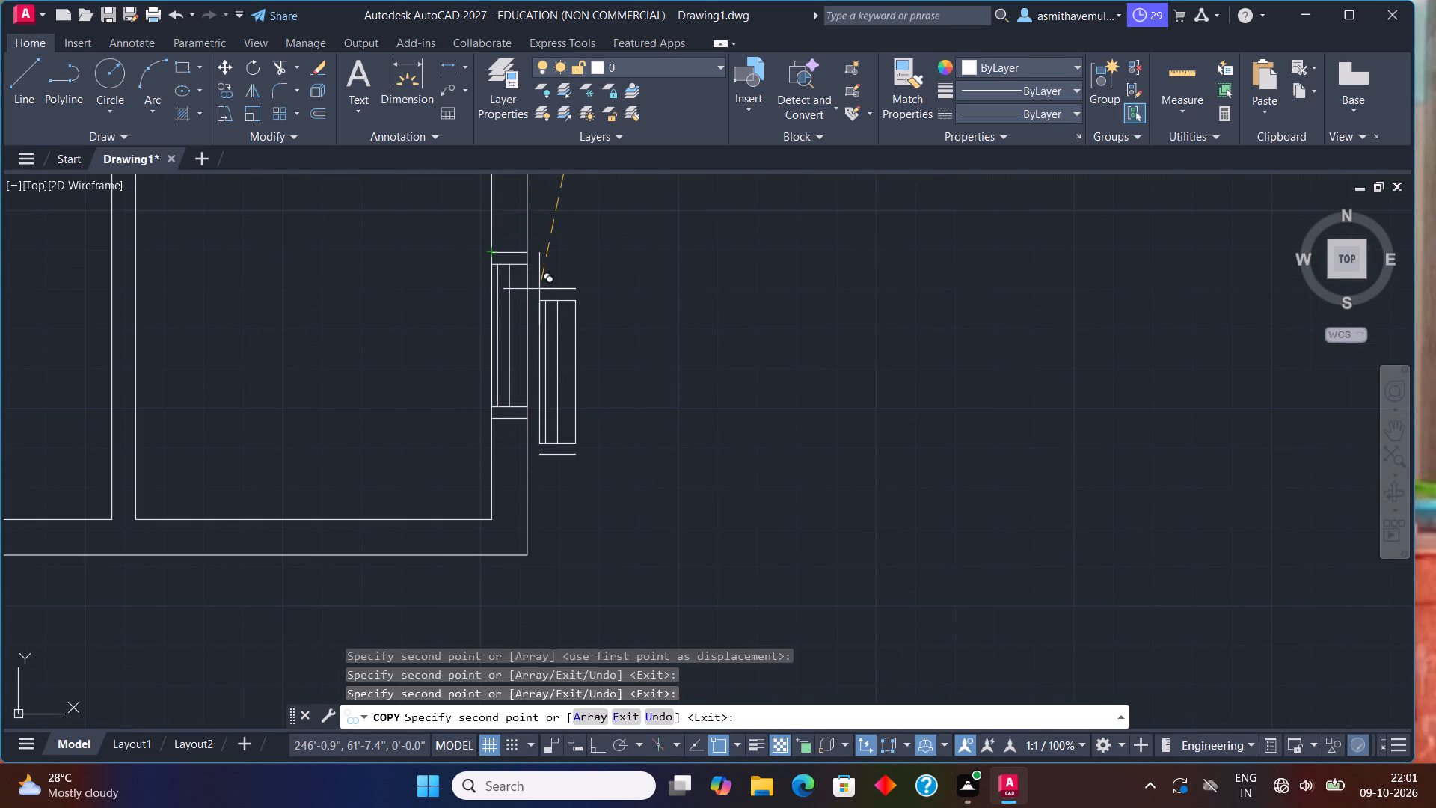
{"action": "key", "text": "Escape"}
Delete the two long outer lines of the southeast room's window that overlap the wall faces.
{"action": "left_click", "coordinate": [530, 308]}
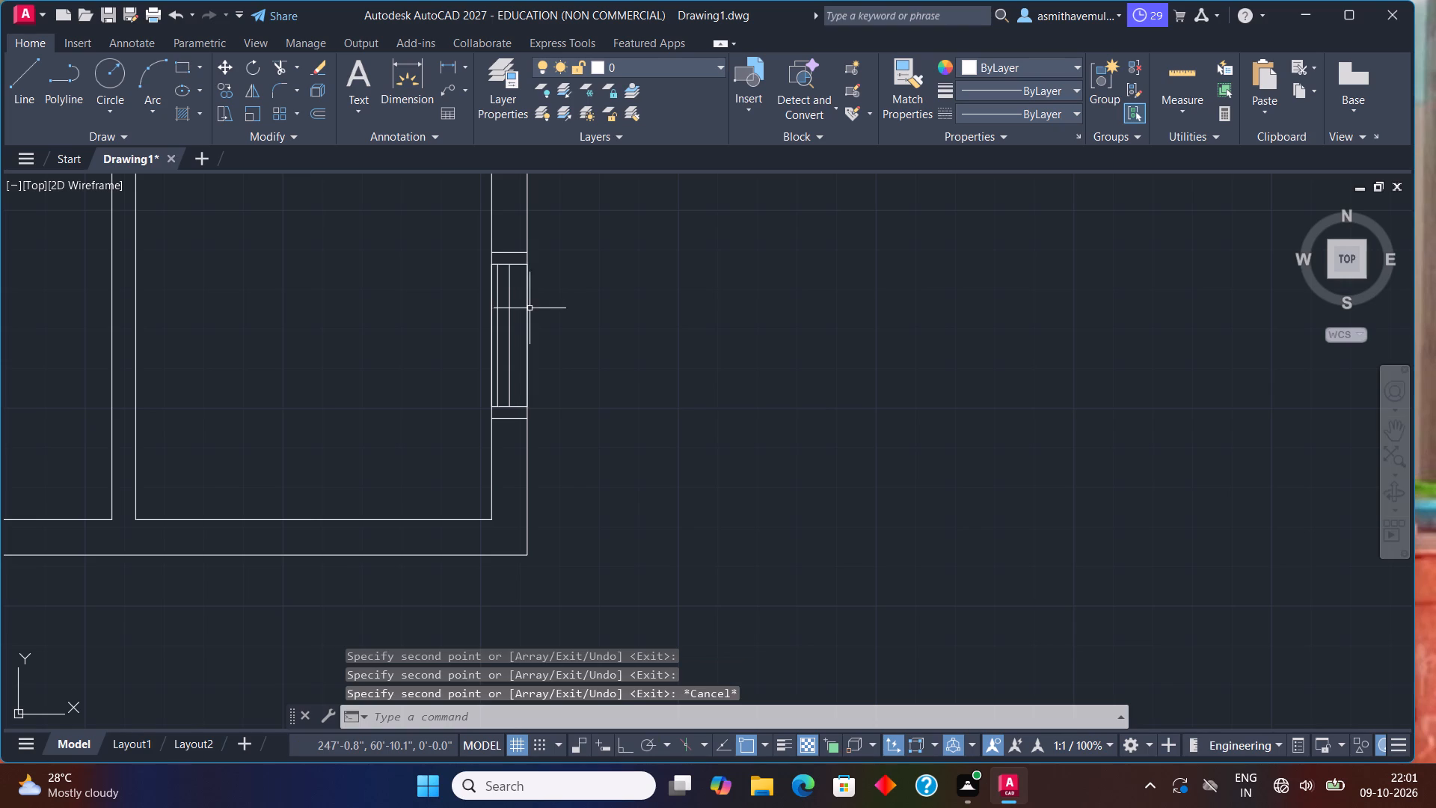
{"action": "scroll", "coordinate": [488, 316], "scroll_direction": "up", "scroll_amount": 1}
{"action": "left_click", "coordinate": [493, 323]}
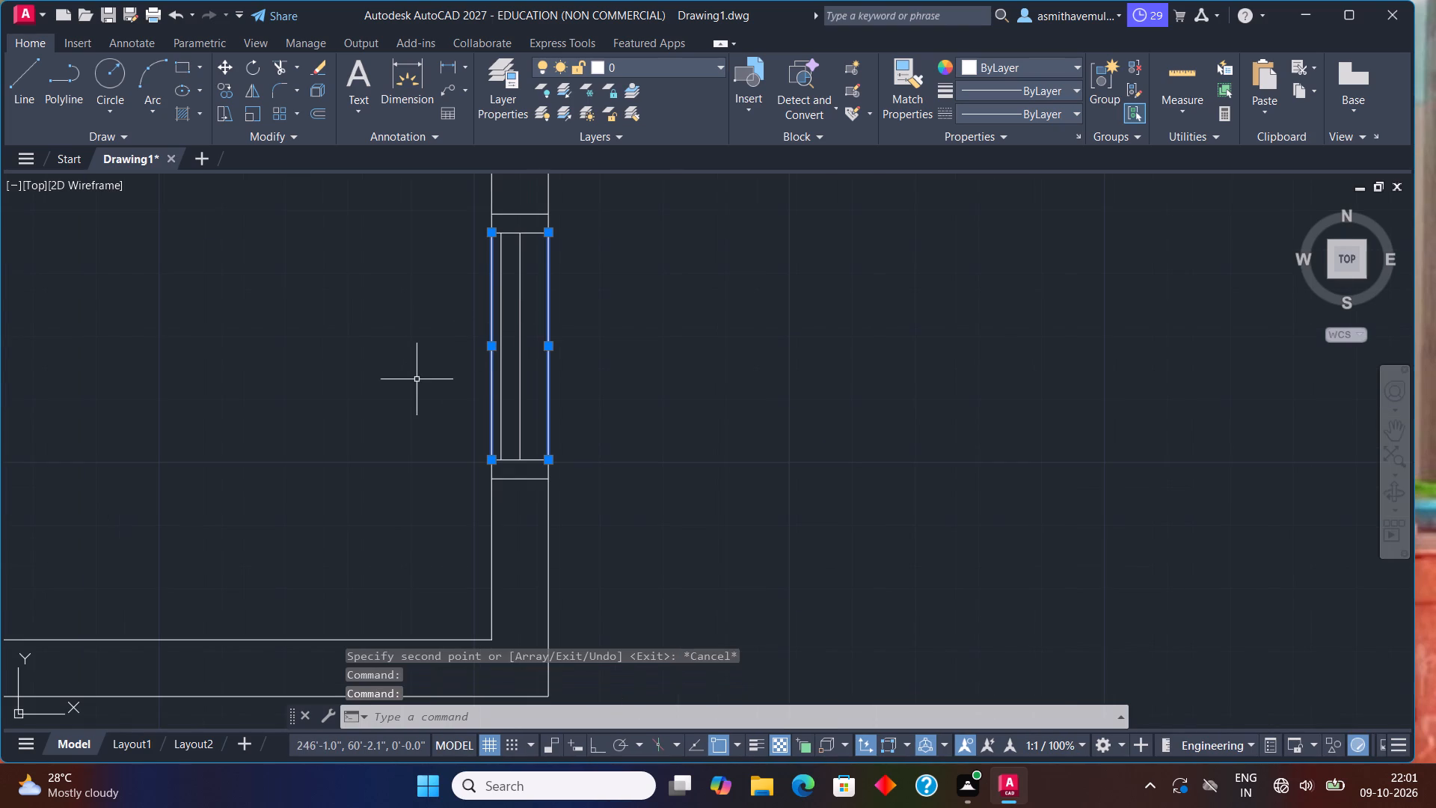
{"action": "key", "text": "Delete"}
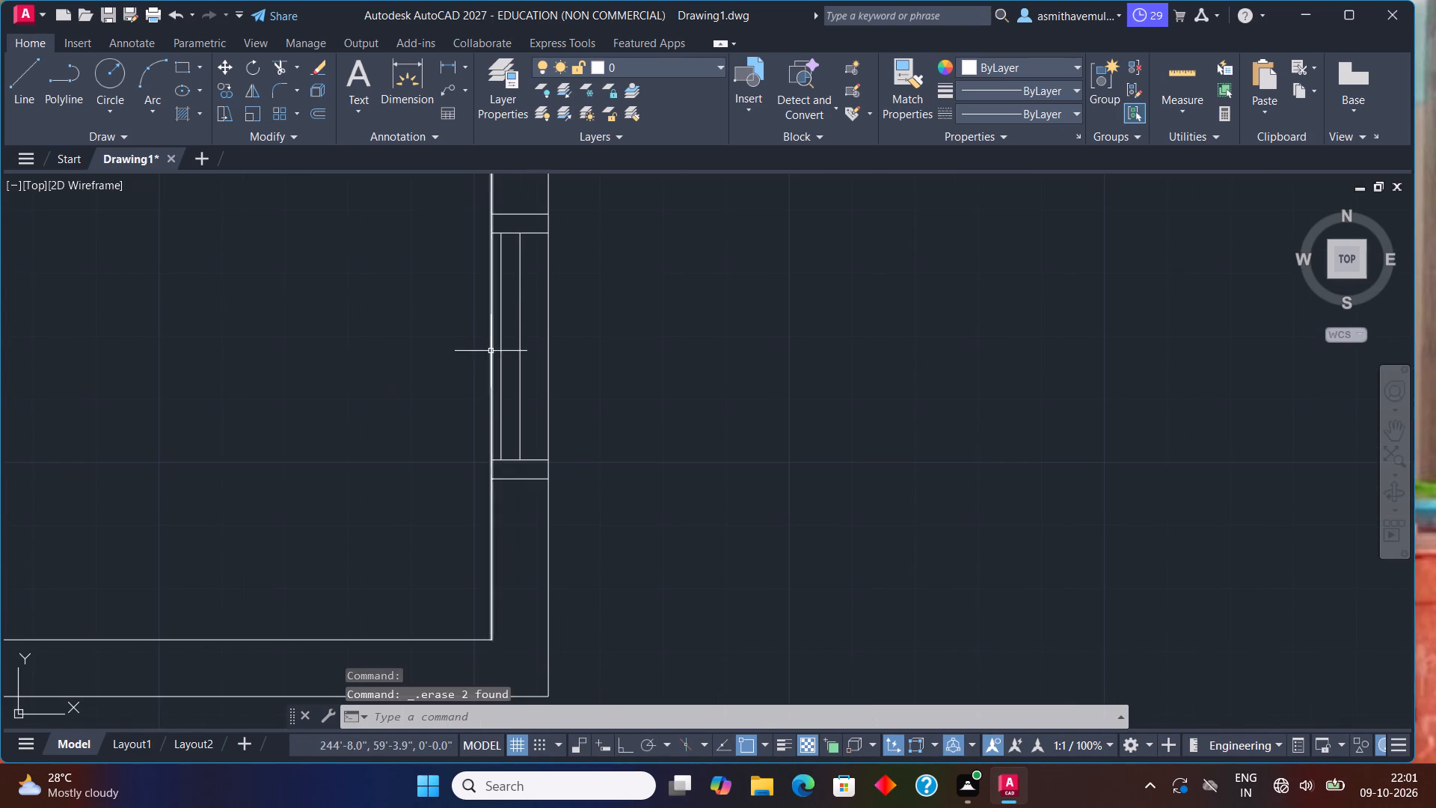
Delete the long outer lines overlapping the wall faces at the other two east windows, in the middle and northeast rooms.
{"action": "scroll", "coordinate": [491, 351], "scroll_direction": "down", "scroll_amount": 2}
{"action": "middle_click_drag", "start_coordinate": [501, 349], "coordinate": [511, 674]}
{"action": "left_click", "coordinate": [524, 425]}
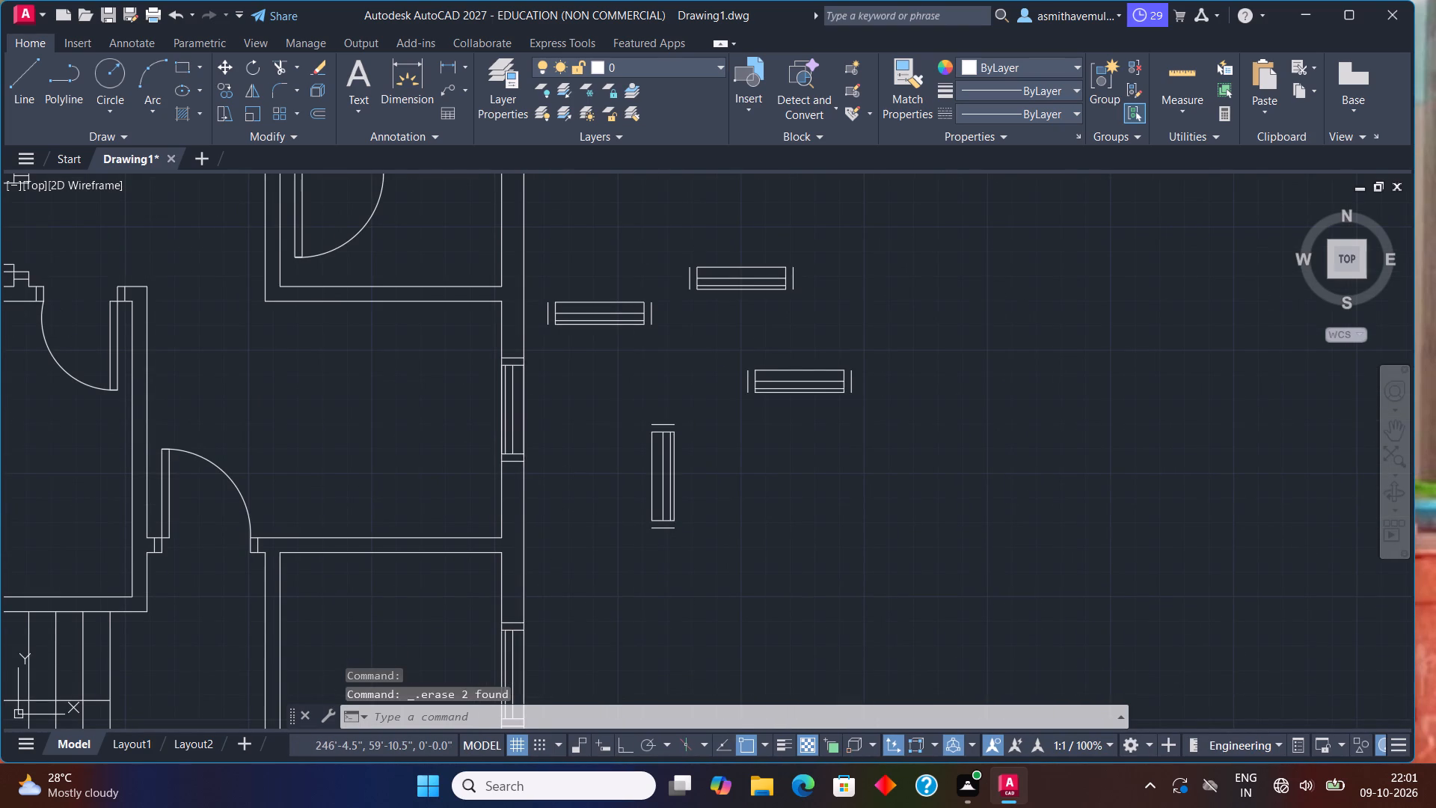
{"action": "scroll", "coordinate": [494, 417], "scroll_direction": "up", "scroll_amount": 1}
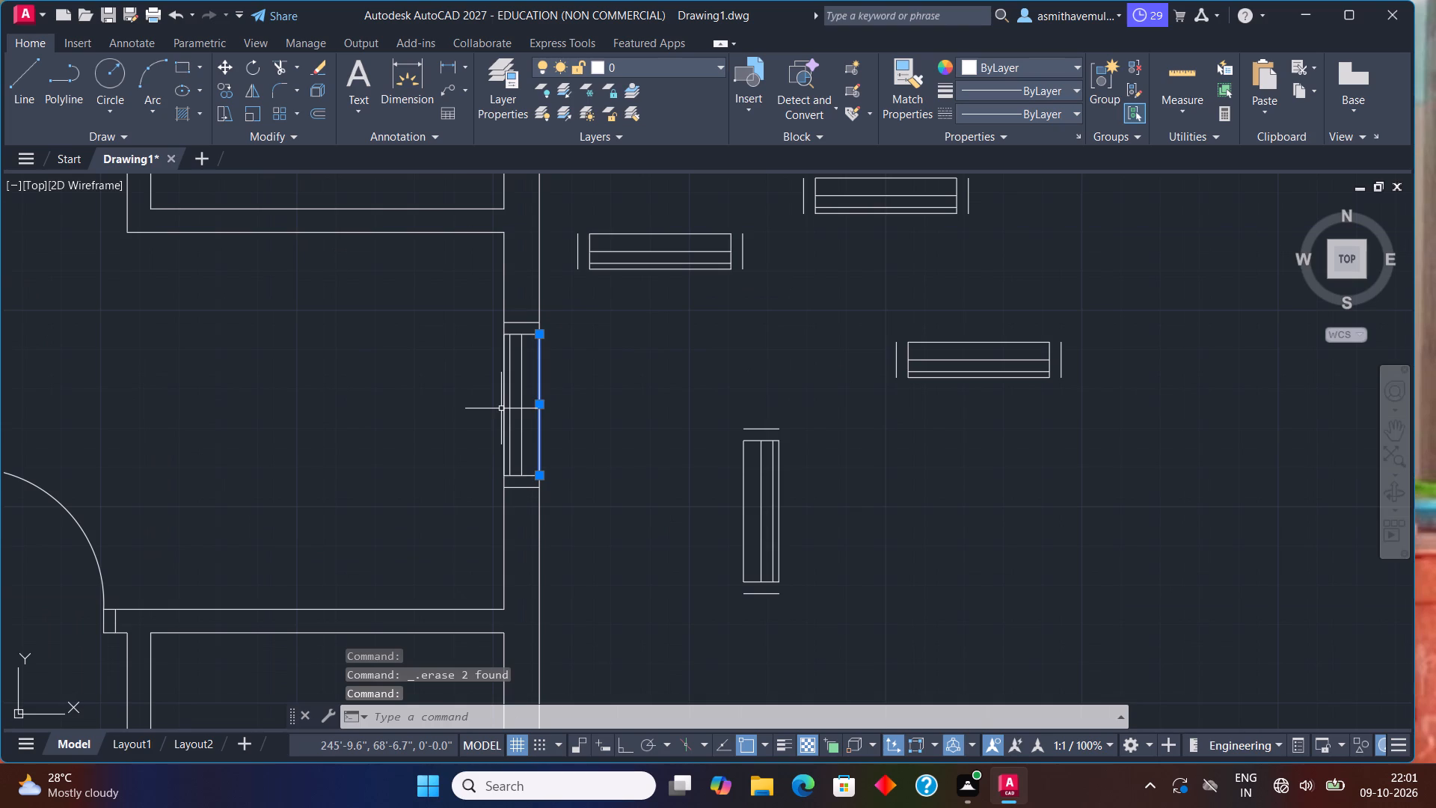
{"action": "left_click", "coordinate": [503, 406]}
{"action": "scroll", "coordinate": [519, 370], "scroll_direction": "down", "scroll_amount": 1}
{"action": "middle_click_drag", "start_coordinate": [520, 366], "coordinate": [523, 611]}
{"action": "scroll", "coordinate": [559, 275], "scroll_direction": "down", "scroll_amount": 1}
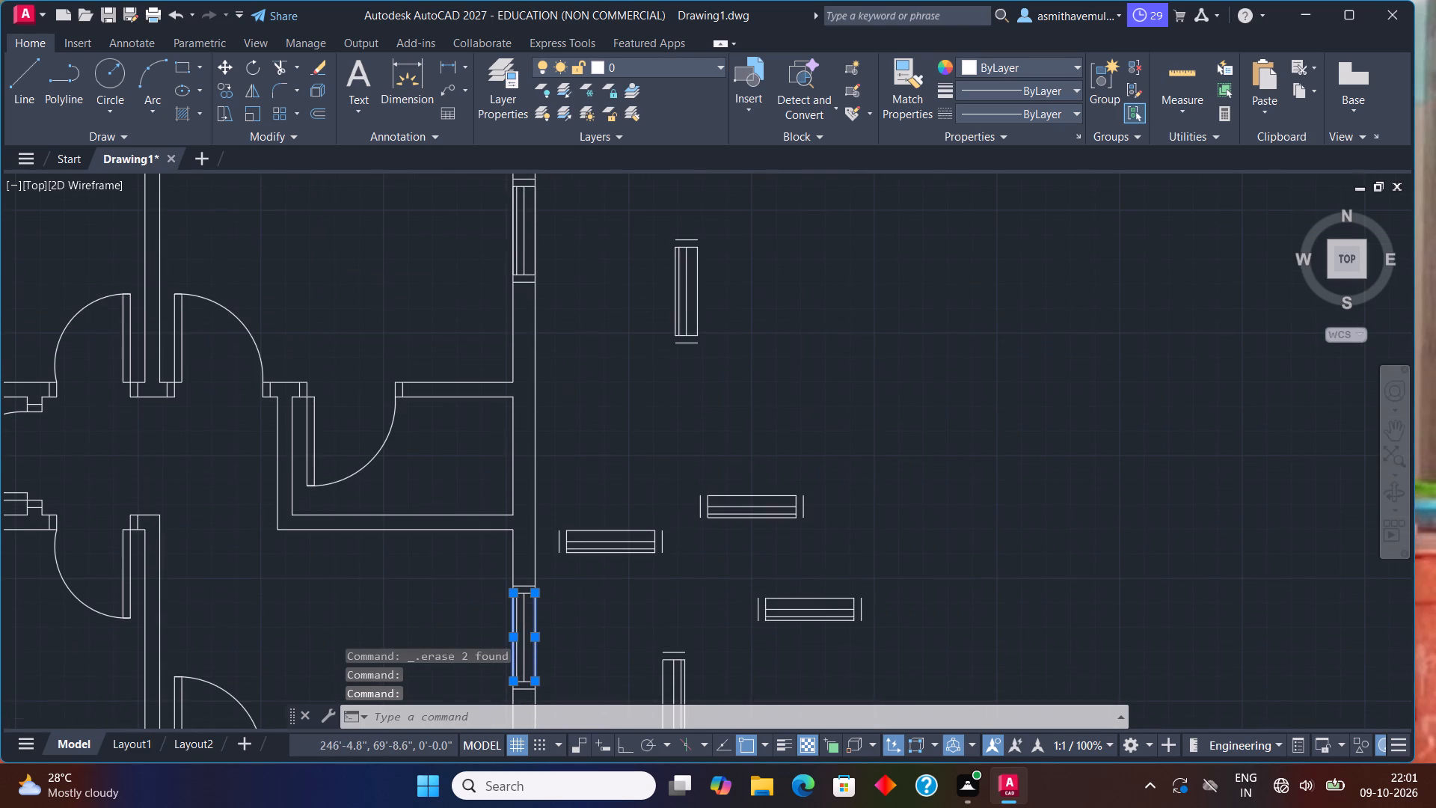
{"action": "middle_click_drag", "start_coordinate": [559, 276], "coordinate": [566, 466]}
{"action": "scroll", "coordinate": [547, 459], "scroll_direction": "up", "scroll_amount": 2}
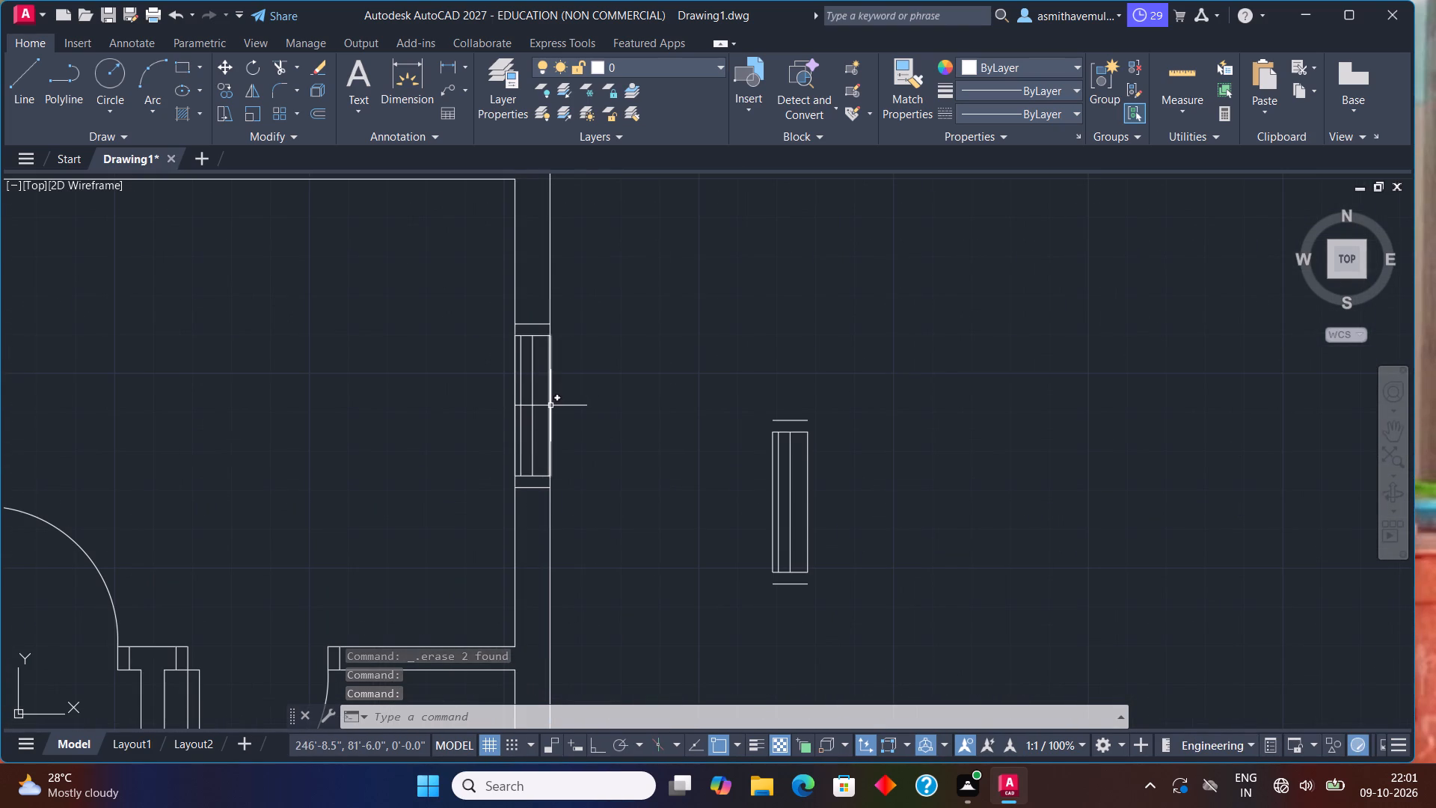
{"action": "left_click", "coordinate": [550, 405]}
{"action": "left_click", "coordinate": [515, 420]}
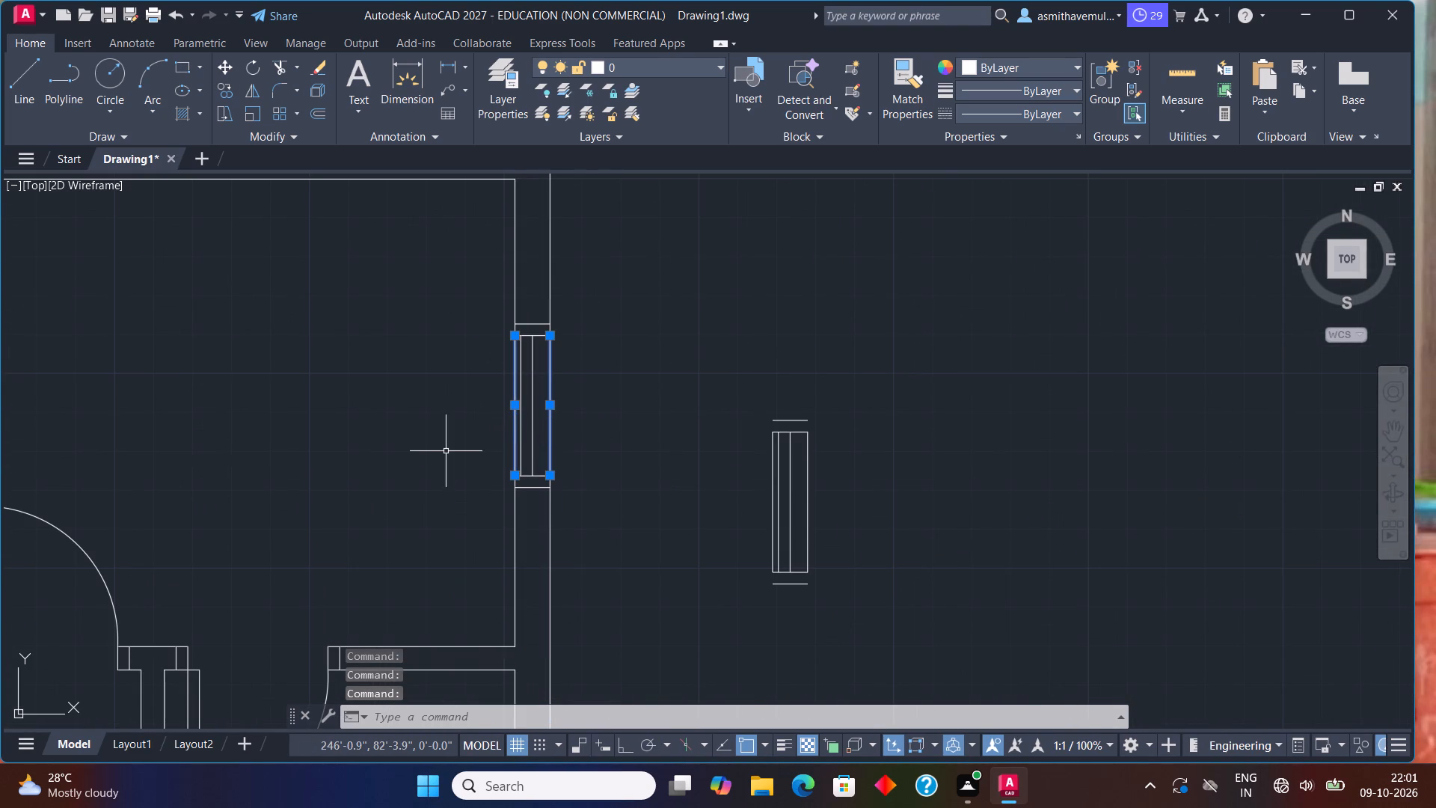
{"action": "key", "text": "Delete"}
Insert the Bed - Queen block from DesignCenter's Home - Space Planner drawing into the empty area east of the plan.
{"action": "scroll", "coordinate": [471, 447], "scroll_direction": "down", "scroll_amount": 3}
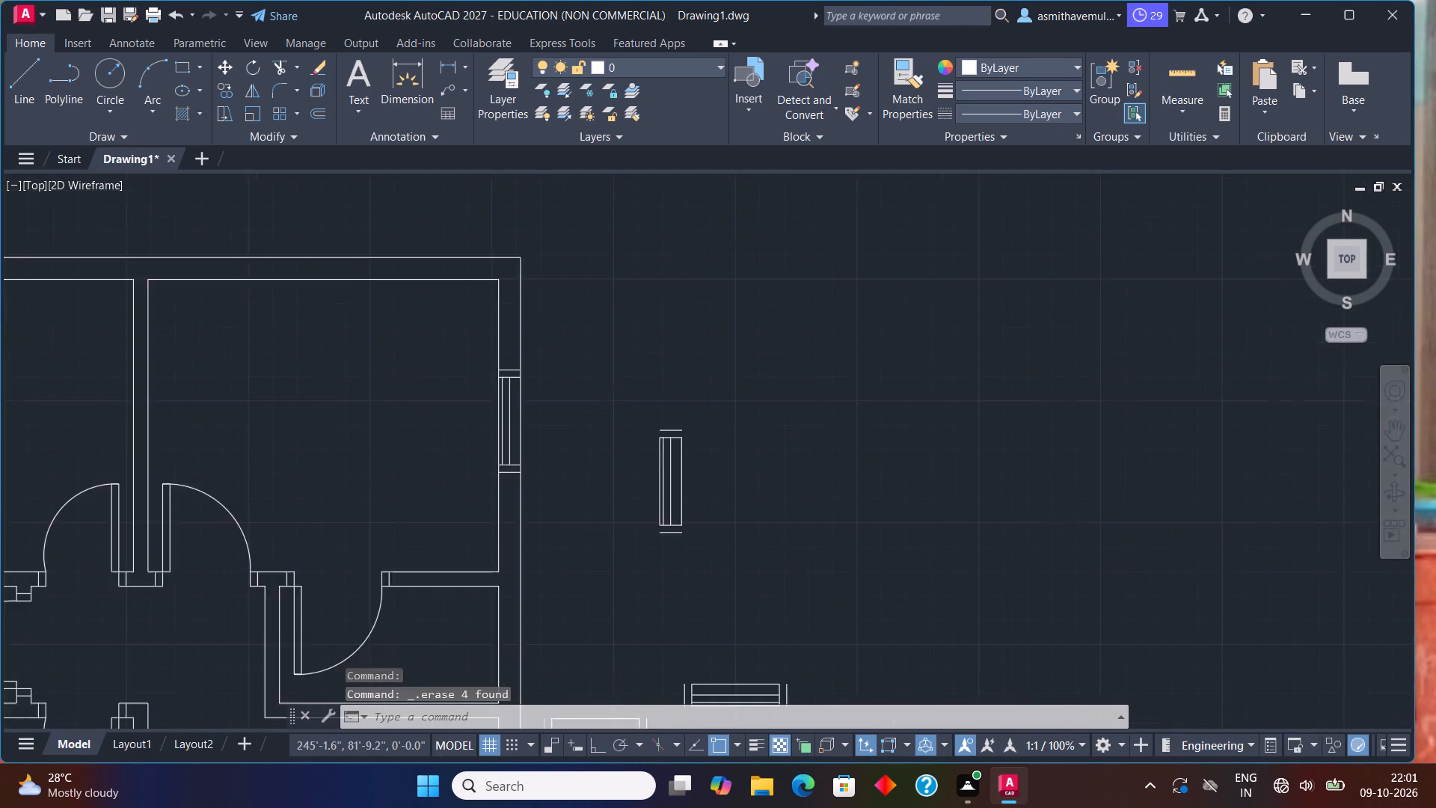
{"action": "scroll", "coordinate": [473, 447], "scroll_direction": "down", "scroll_amount": 1}
{"action": "middle_click_drag", "start_coordinate": [427, 509], "coordinate": [436, 474]}
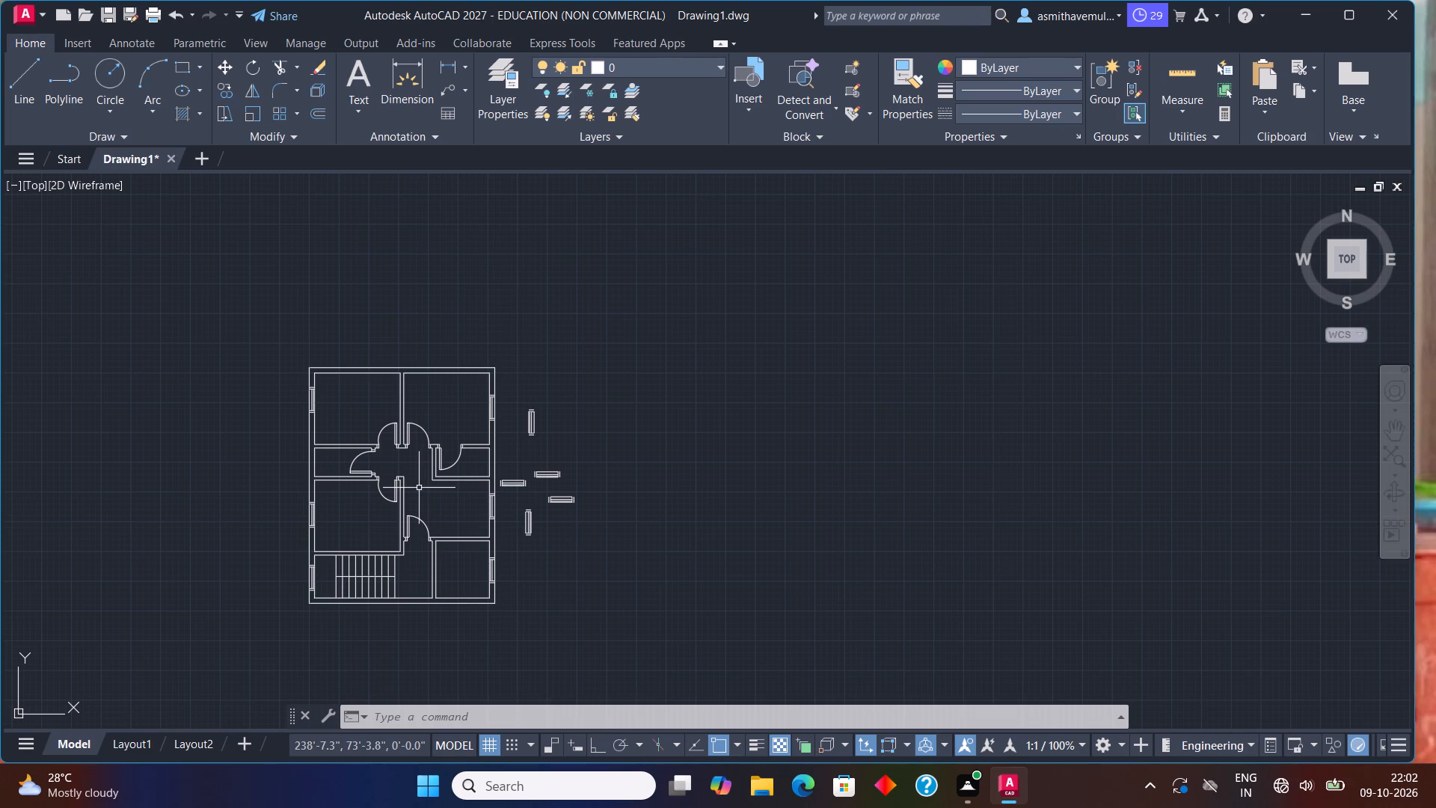
{"action": "scroll", "coordinate": [419, 488], "scroll_direction": "down", "scroll_amount": 2}
{"action": "scroll", "coordinate": [416, 491], "scroll_direction": "up", "scroll_amount": 3}
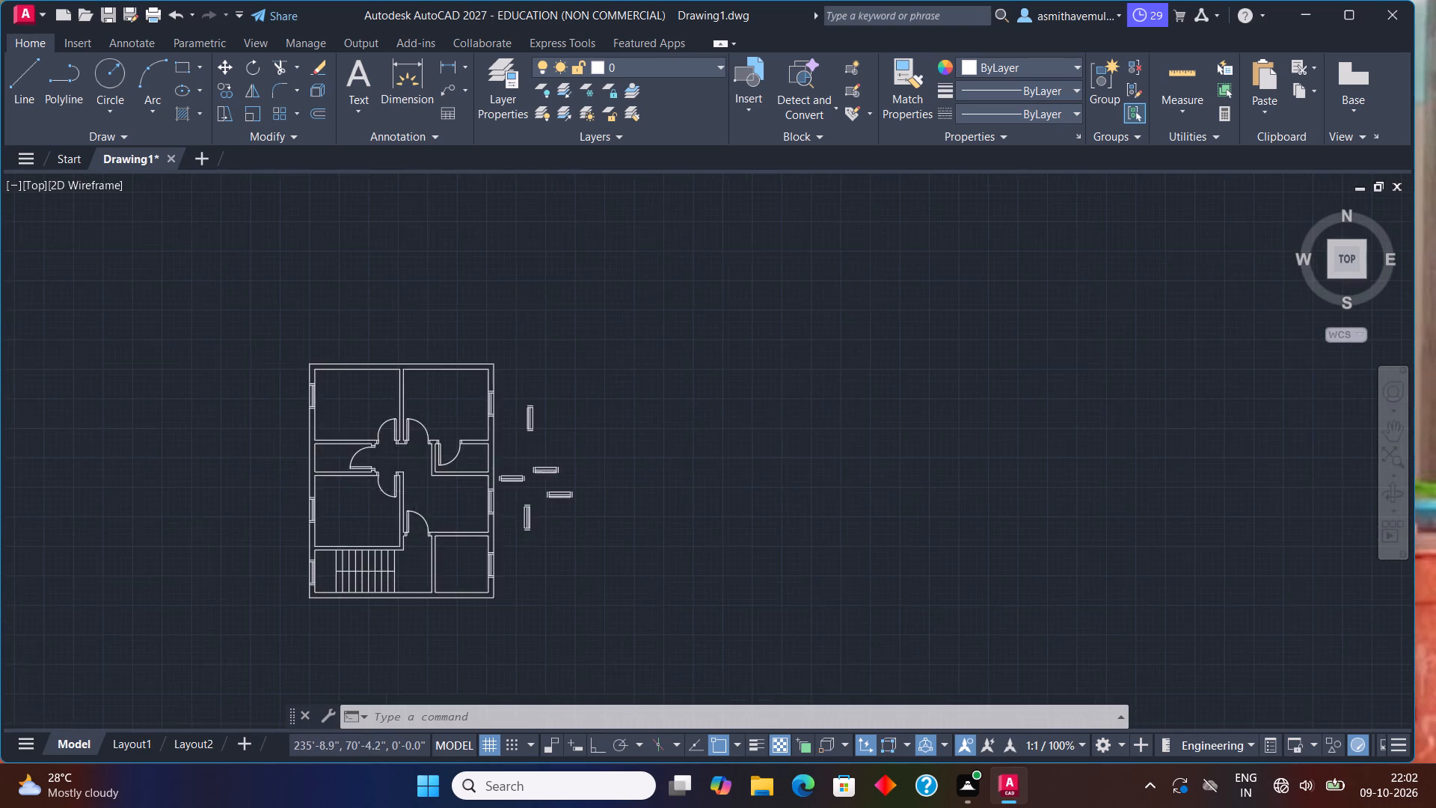
{"action": "scroll", "coordinate": [415, 491], "scroll_direction": "up", "scroll_amount": 1}
{"action": "middle_click_drag", "start_coordinate": [413, 488], "coordinate": [518, 387]}
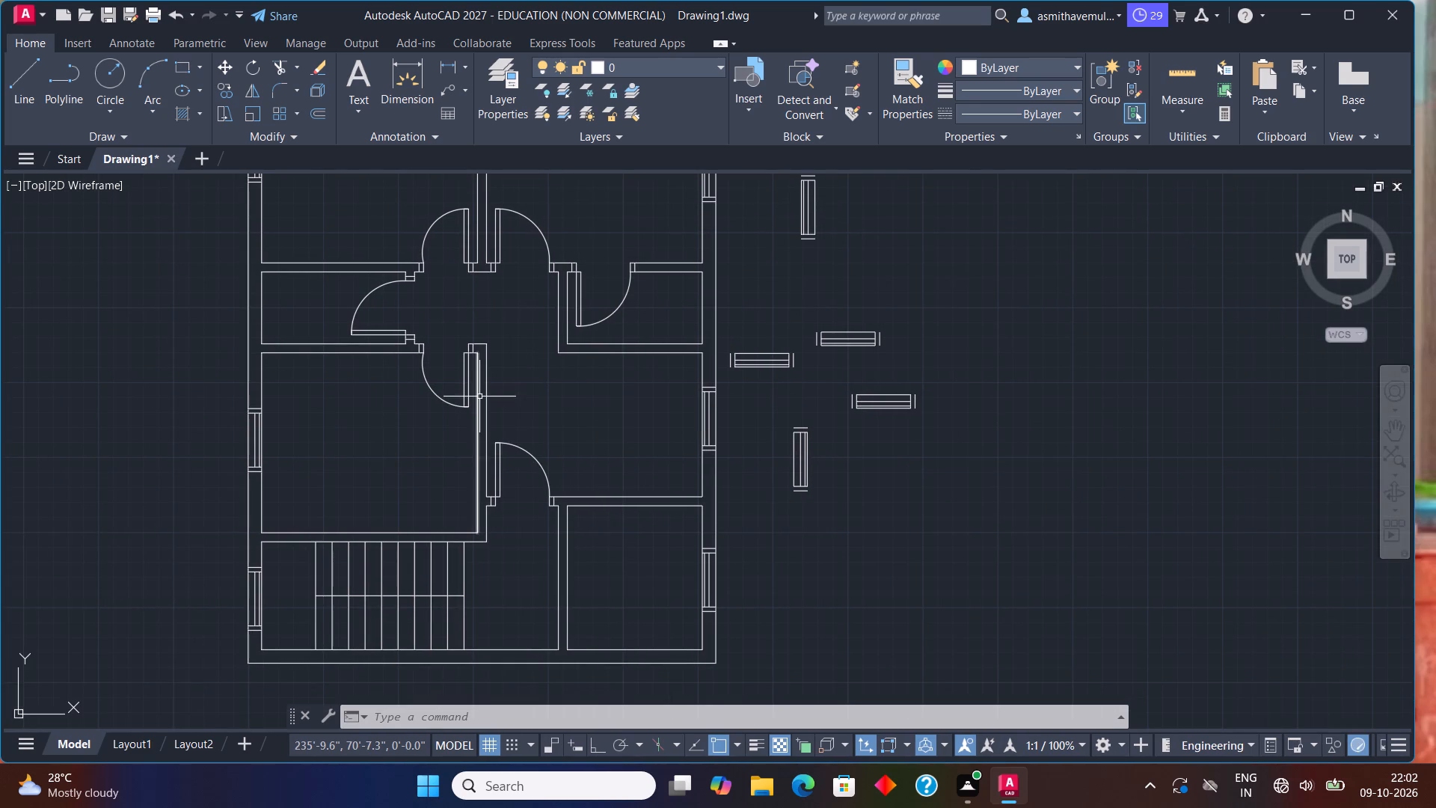
{"action": "key", "text": "ctrl+2"}
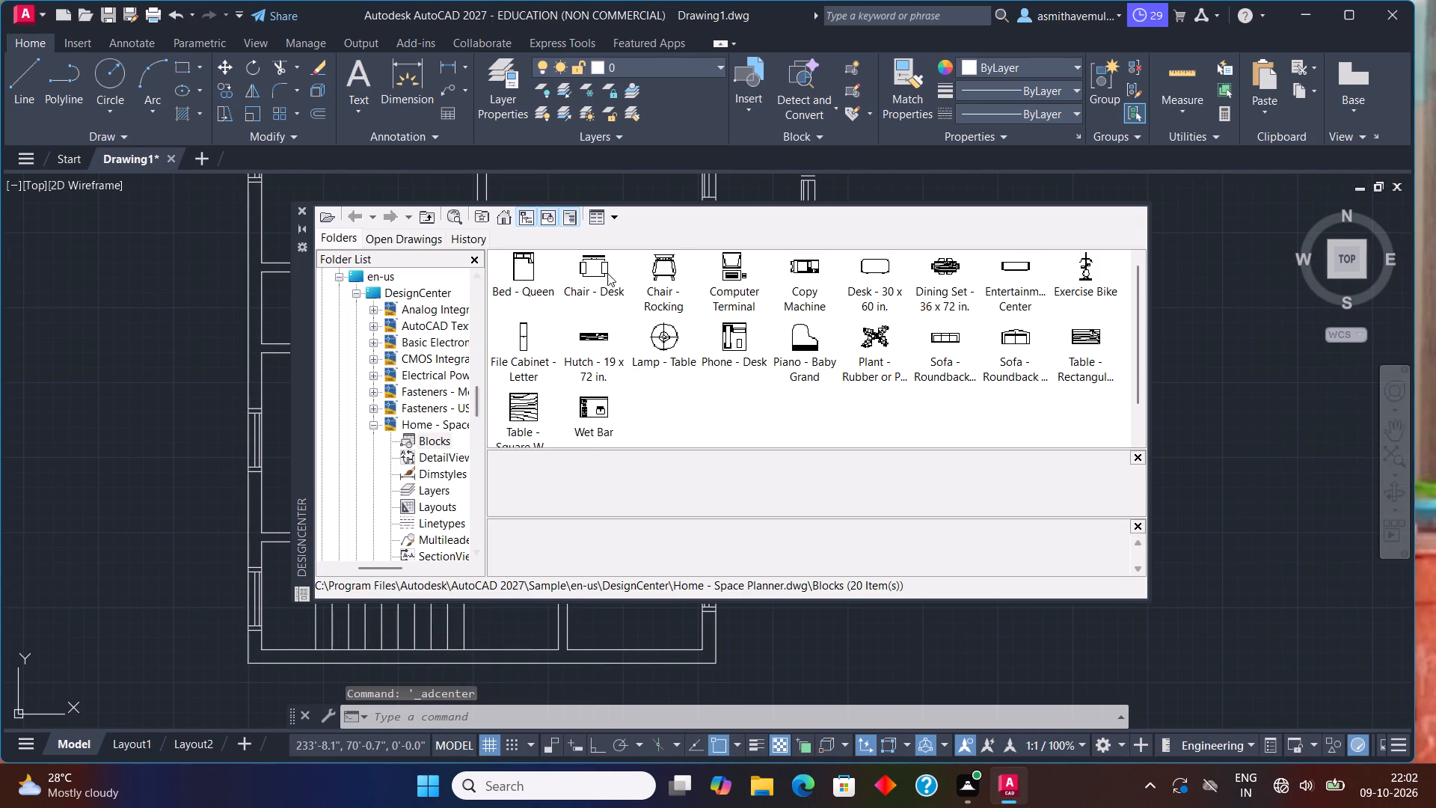
{"action": "left_click_drag", "start_coordinate": [520, 260], "coordinate": [1069, 459]}
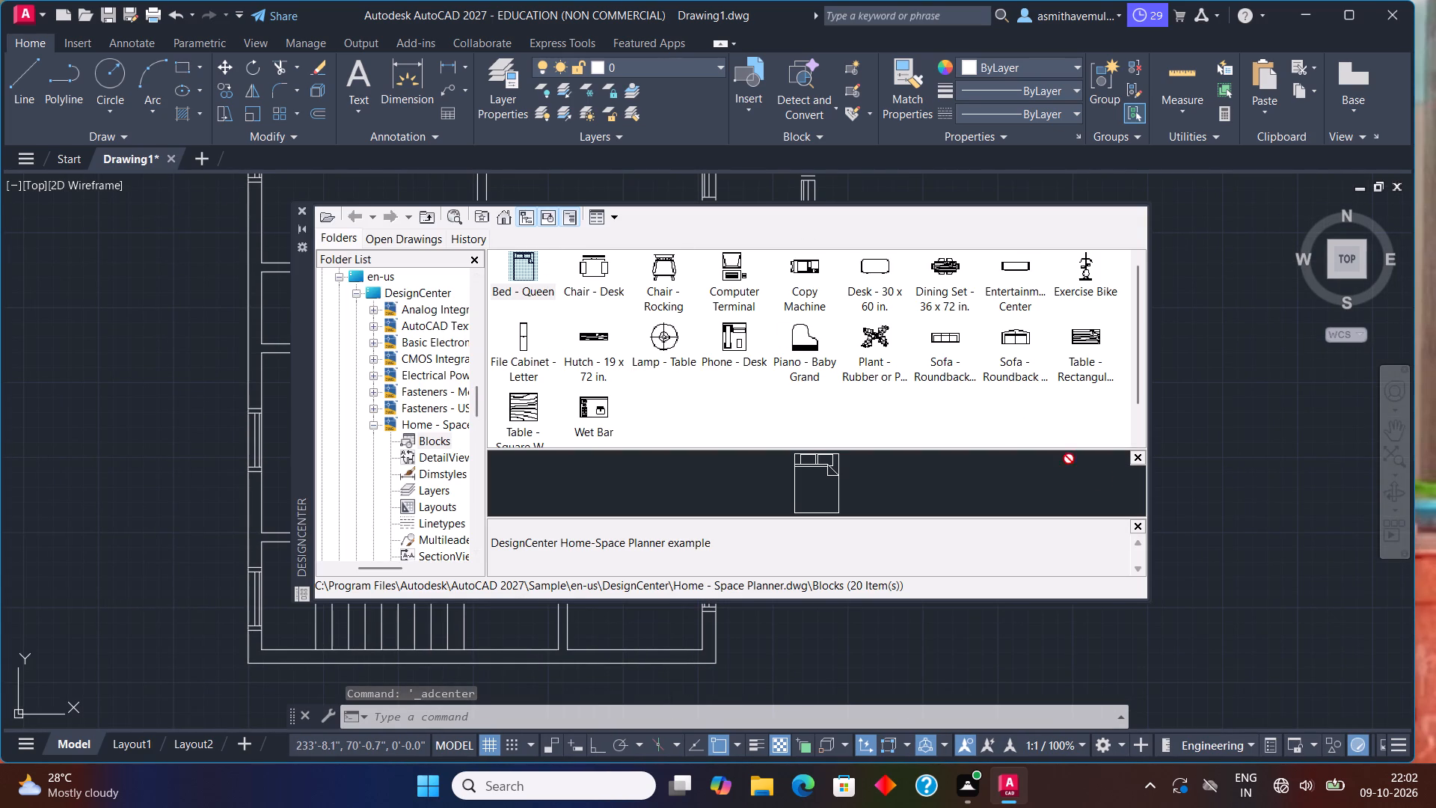
{"action": "left_click_drag", "start_coordinate": [1069, 459], "coordinate": [1200, 529]}
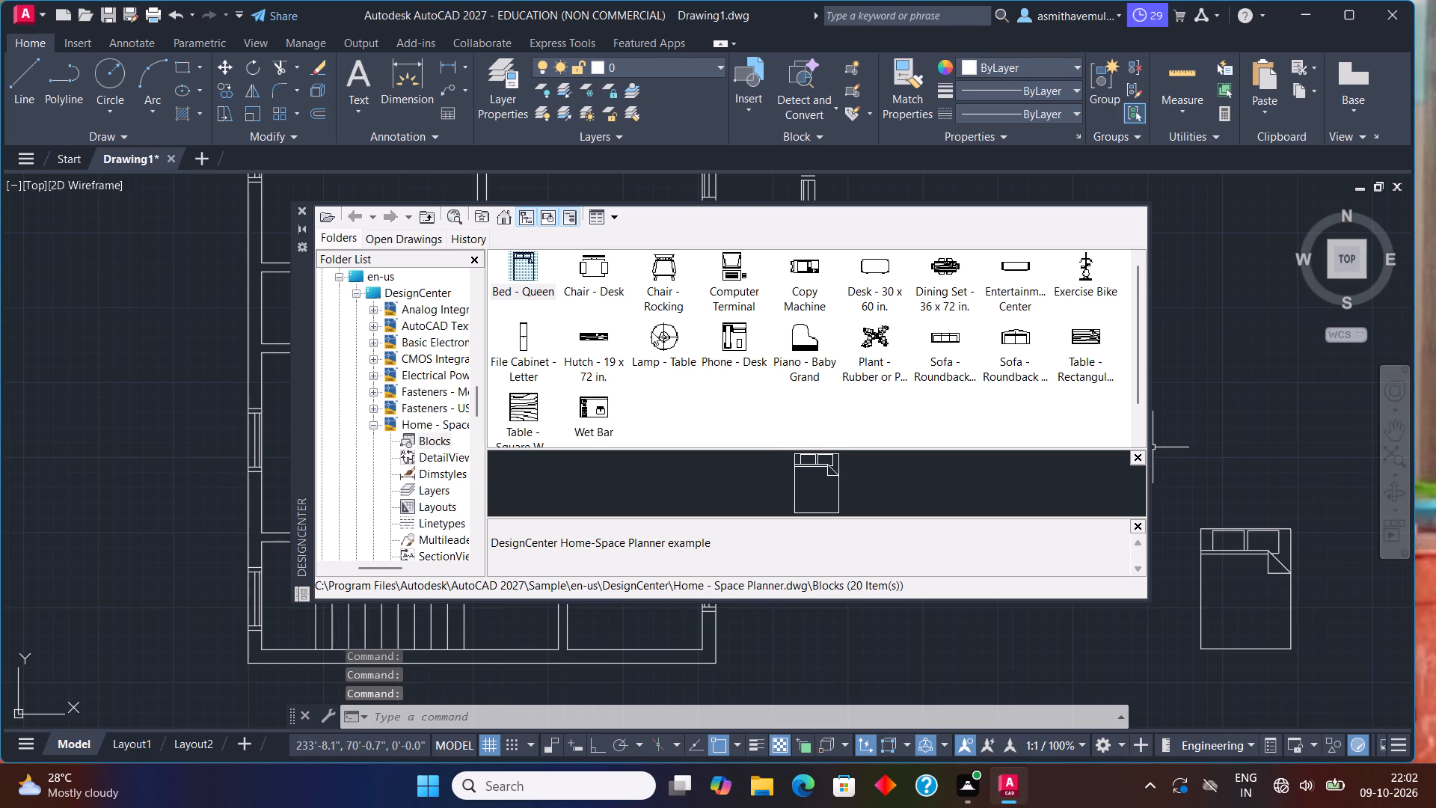
Insert the Lamp - Table, rectangular table and both Sofa - Roundback blocks east of the plan, and close DesignCenter.
{"action": "left_click_drag", "start_coordinate": [651, 331], "coordinate": [1012, 644]}
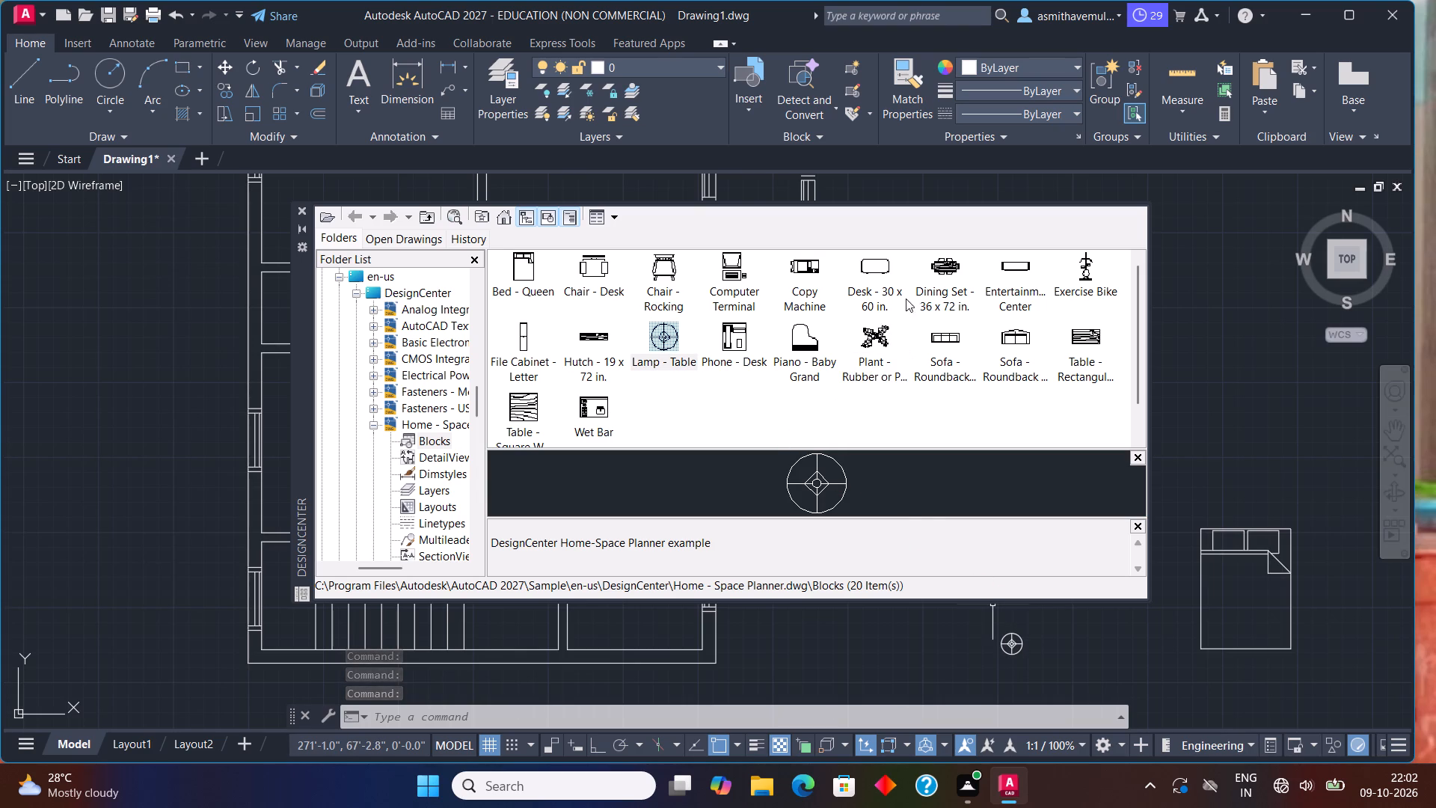
{"action": "left_click_drag", "start_coordinate": [1076, 333], "coordinate": [1187, 431]}
{"action": "left_click_drag", "start_coordinate": [1016, 329], "coordinate": [1085, 307]}
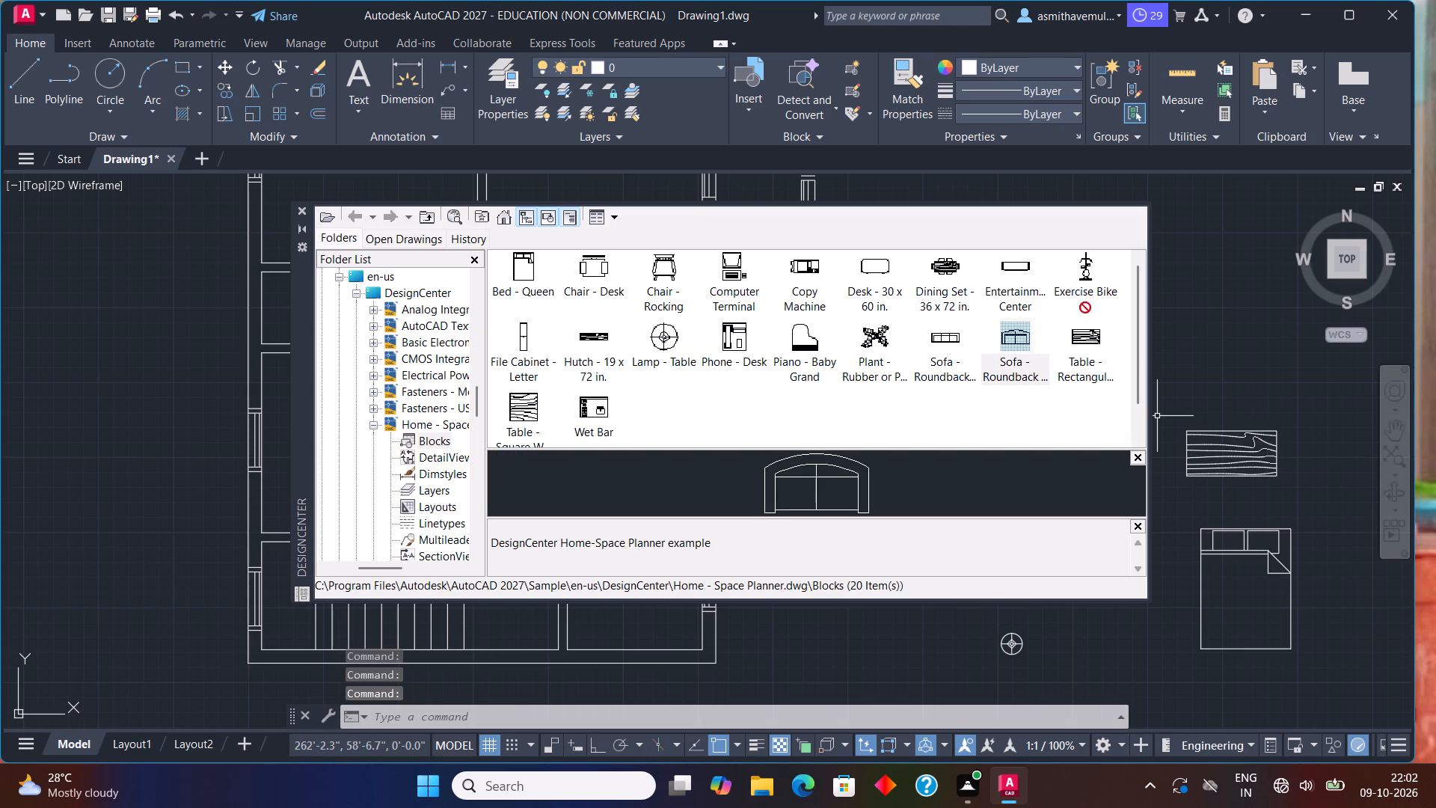
{"action": "left_click_drag", "start_coordinate": [1085, 307], "coordinate": [1171, 284]}
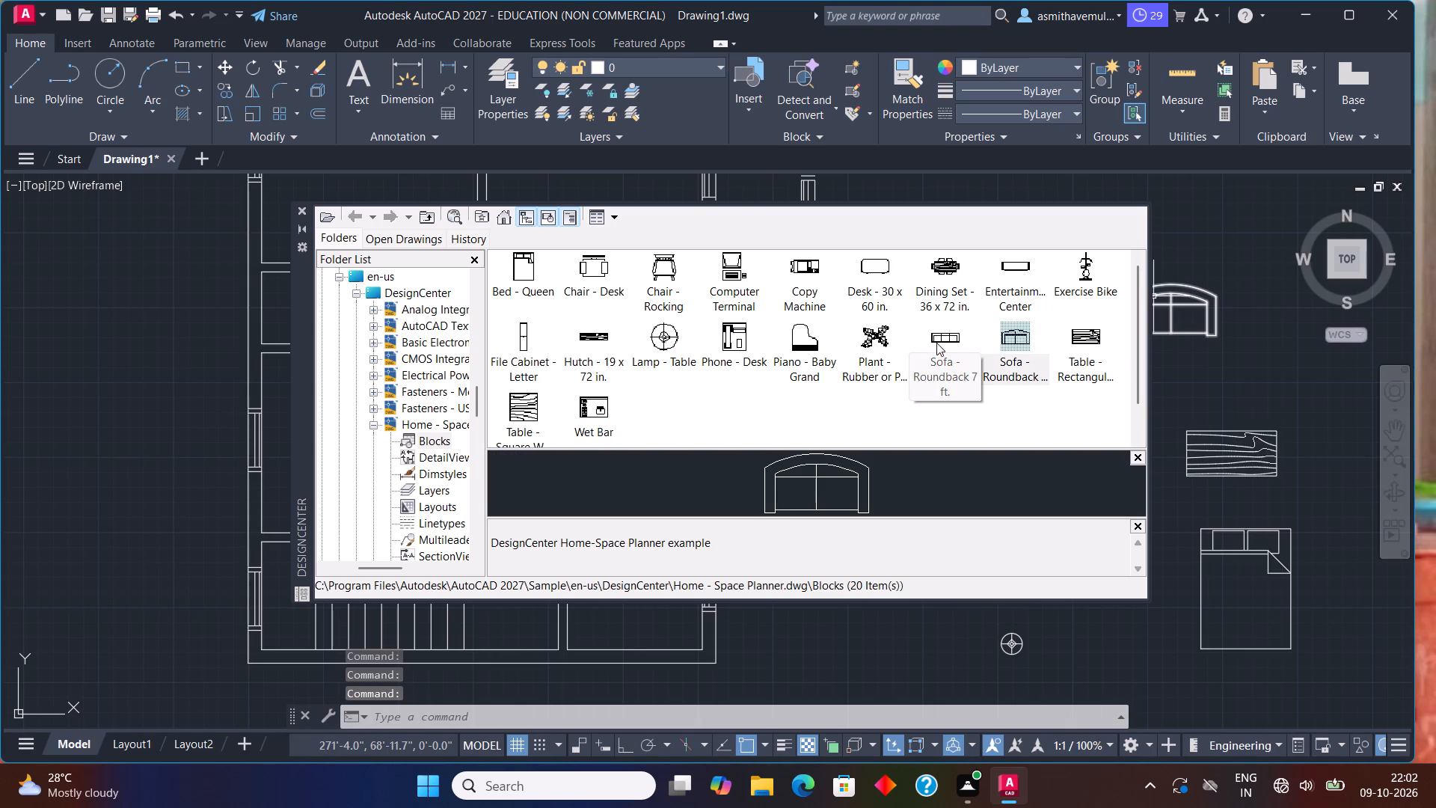
{"action": "left_click_drag", "start_coordinate": [937, 342], "coordinate": [1111, 626]}
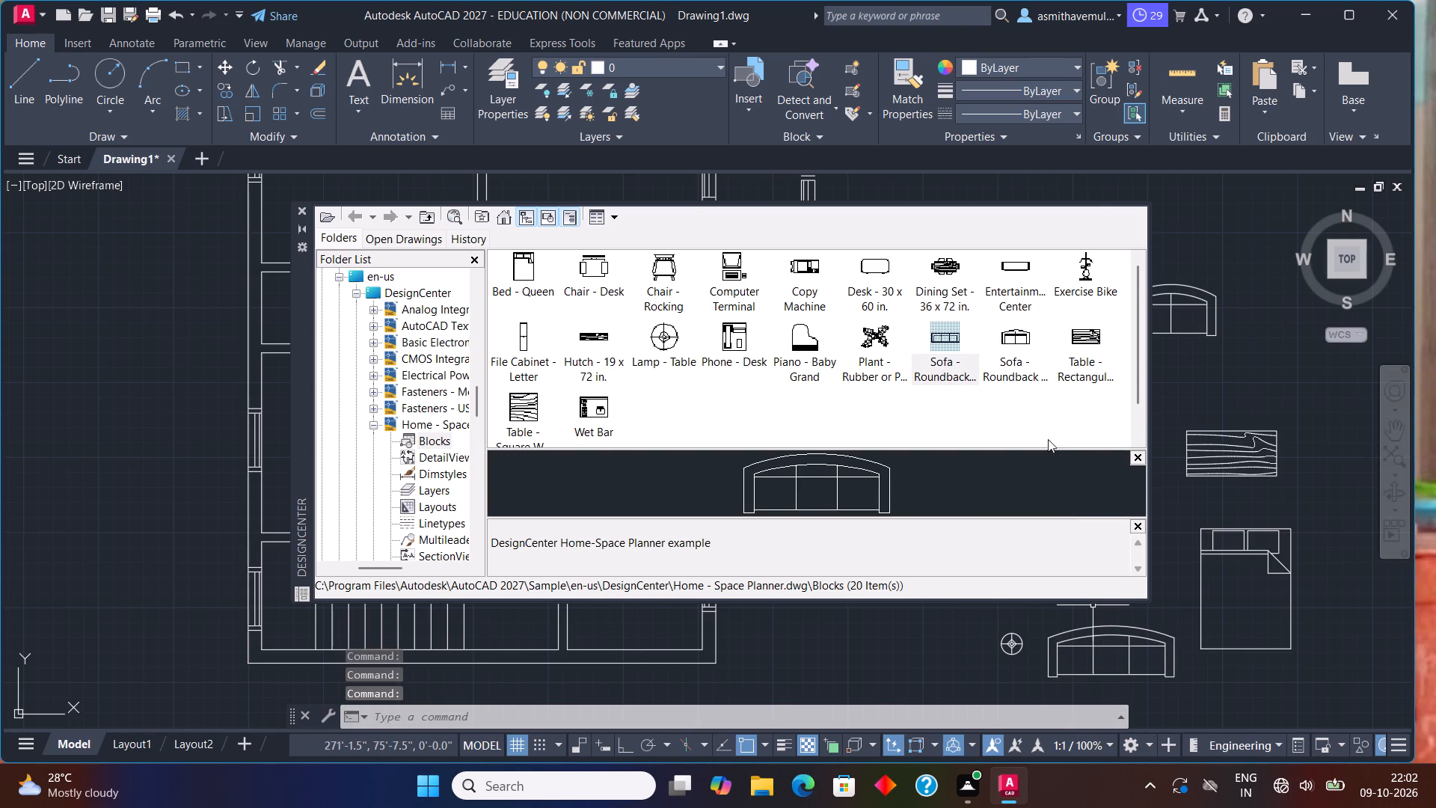
{"action": "left_click", "coordinate": [299, 209]}
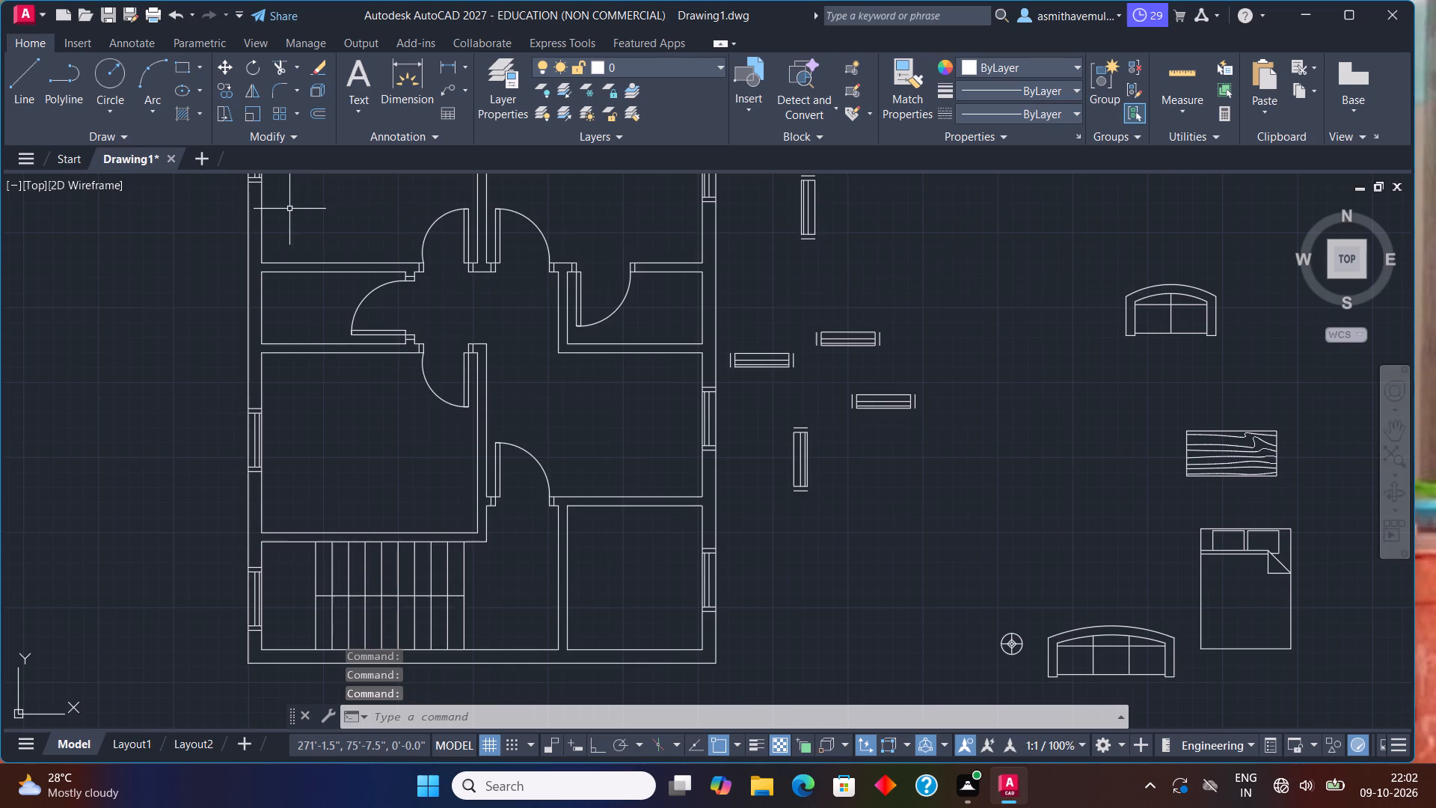
Copy the queen bed from its headboard corner into the northwest room, with the headboard against the north wall.
{"action": "scroll", "coordinate": [533, 328], "scroll_direction": "down", "scroll_amount": 1}
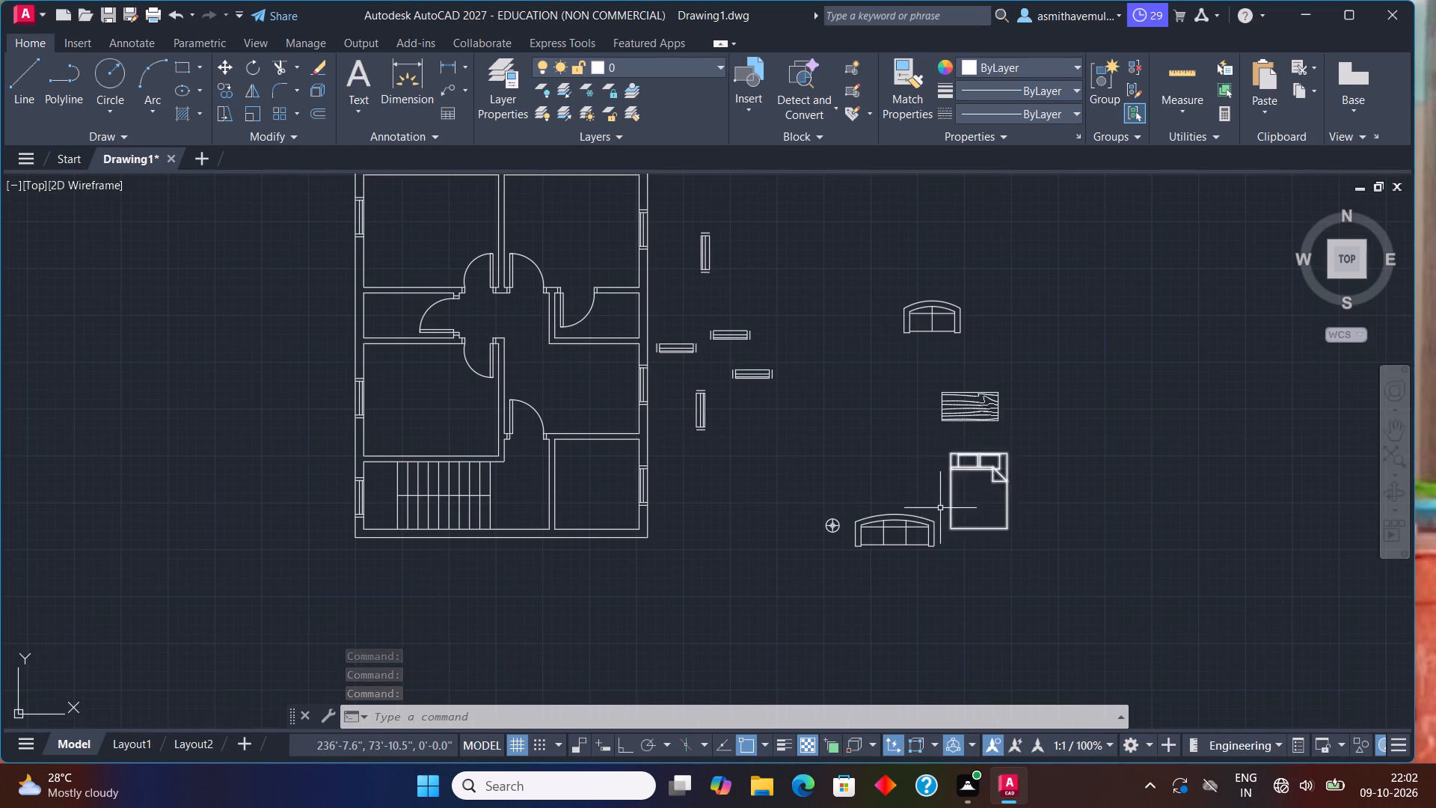
{"action": "middle_click_drag", "start_coordinate": [935, 509], "coordinate": [856, 538]}
{"action": "left_click_drag", "start_coordinate": [949, 510], "coordinate": [841, 512]}
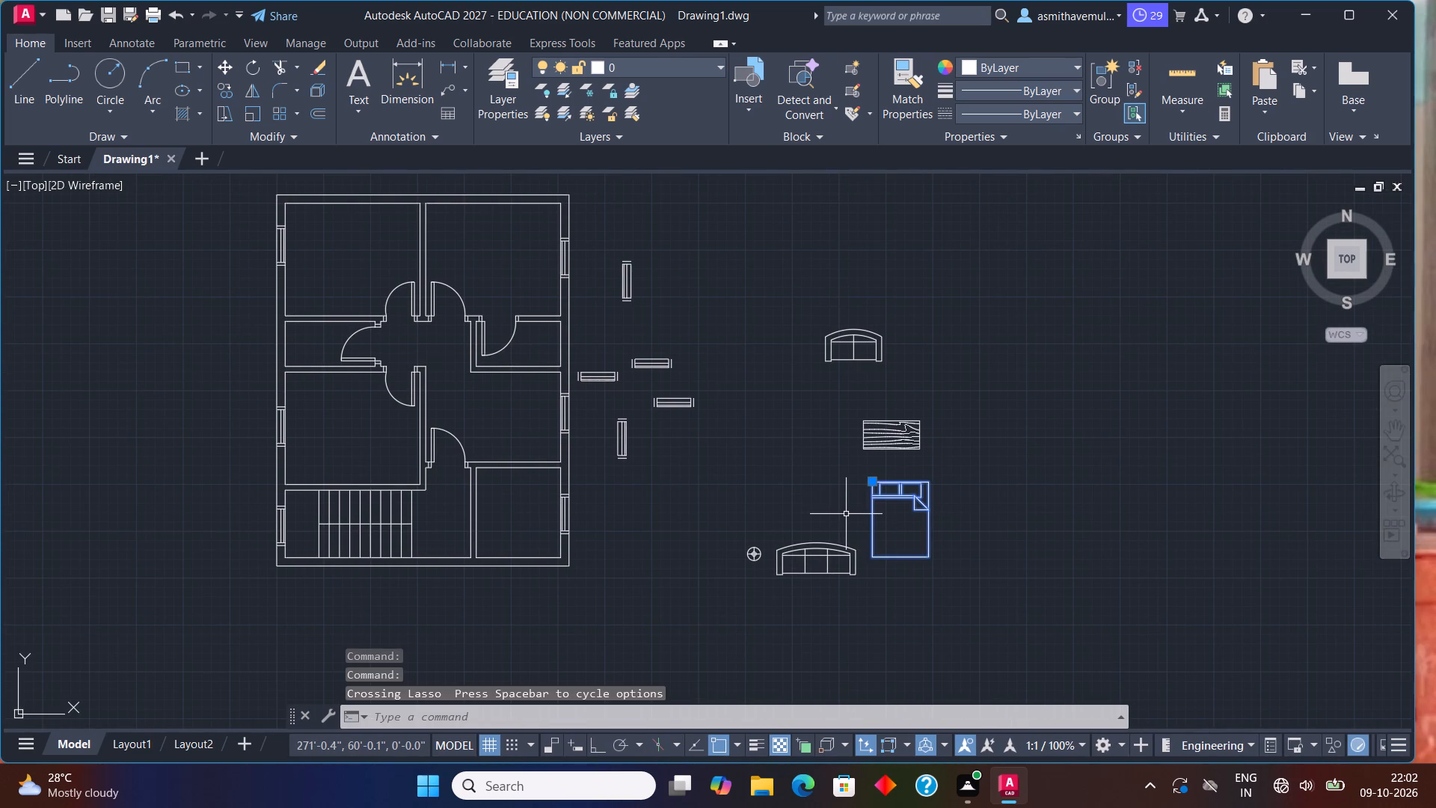
{"action": "type", "text": "COPY"}
{"action": "key", "text": "Return"}
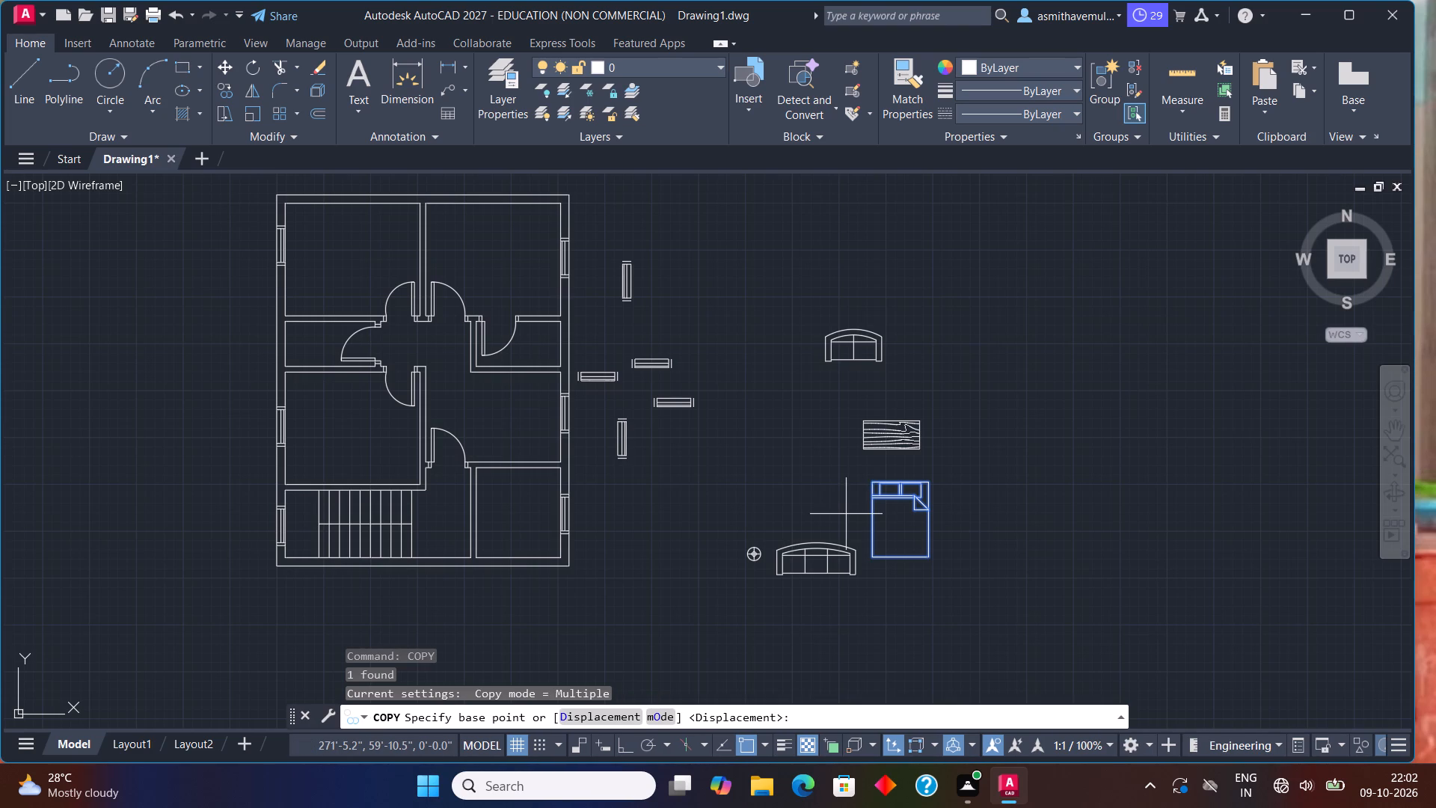
{"action": "left_click", "coordinate": [874, 483]}
{"action": "scroll", "coordinate": [509, 314], "scroll_direction": "down", "scroll_amount": 1}
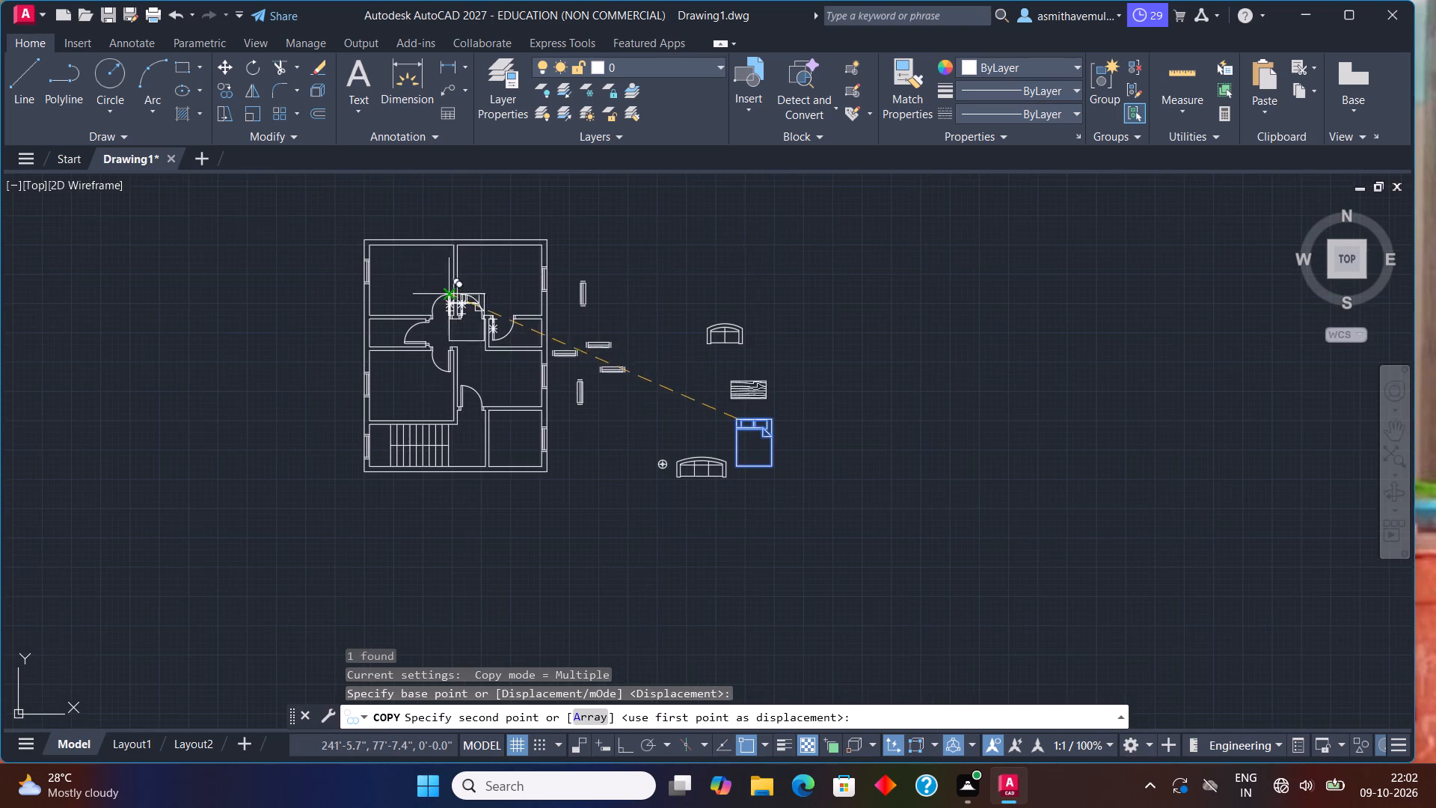
{"action": "scroll", "coordinate": [397, 269], "scroll_direction": "up", "scroll_amount": 2}
{"action": "middle_click_drag", "start_coordinate": [390, 261], "coordinate": [382, 422]}
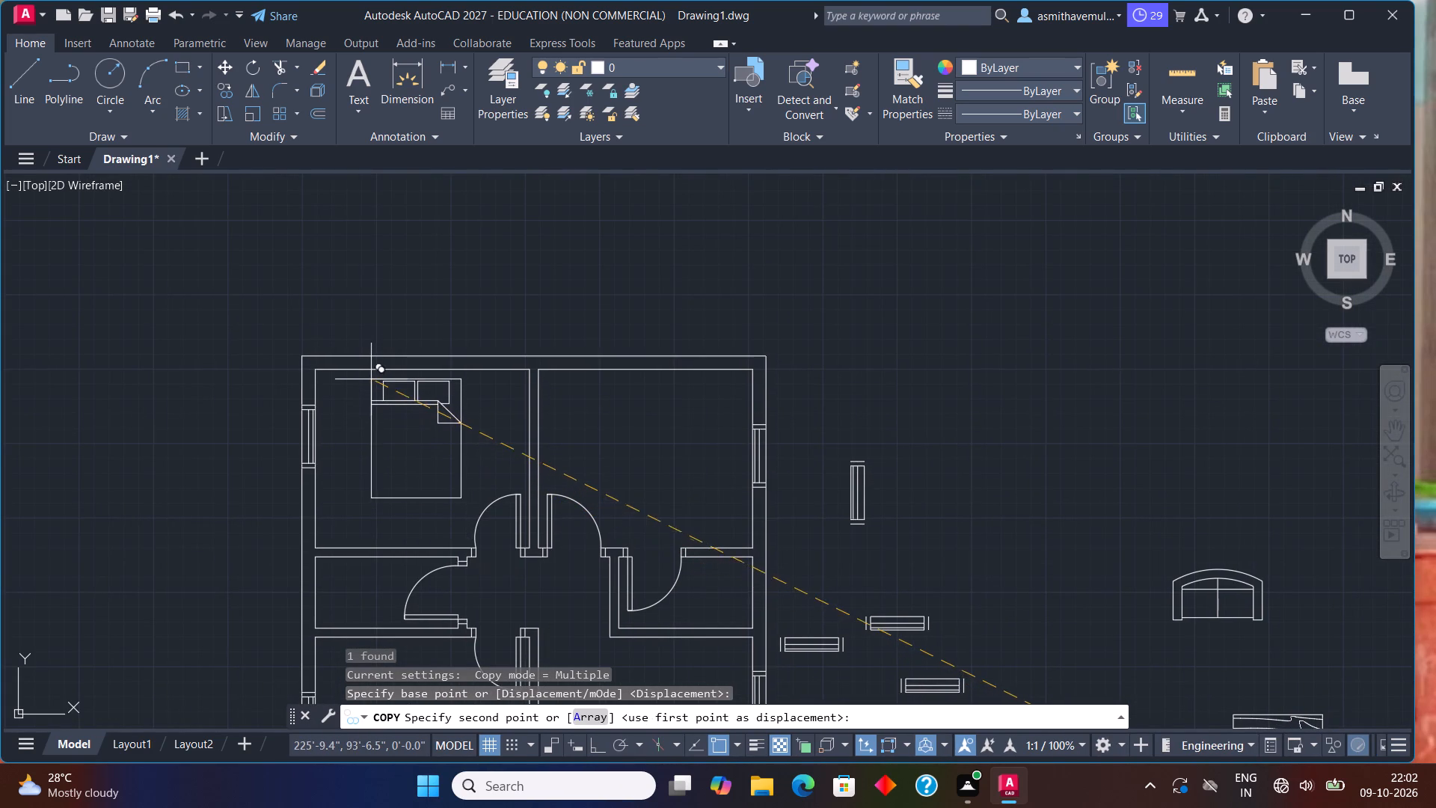
{"action": "scroll", "coordinate": [370, 372], "scroll_direction": "up", "scroll_amount": 2}
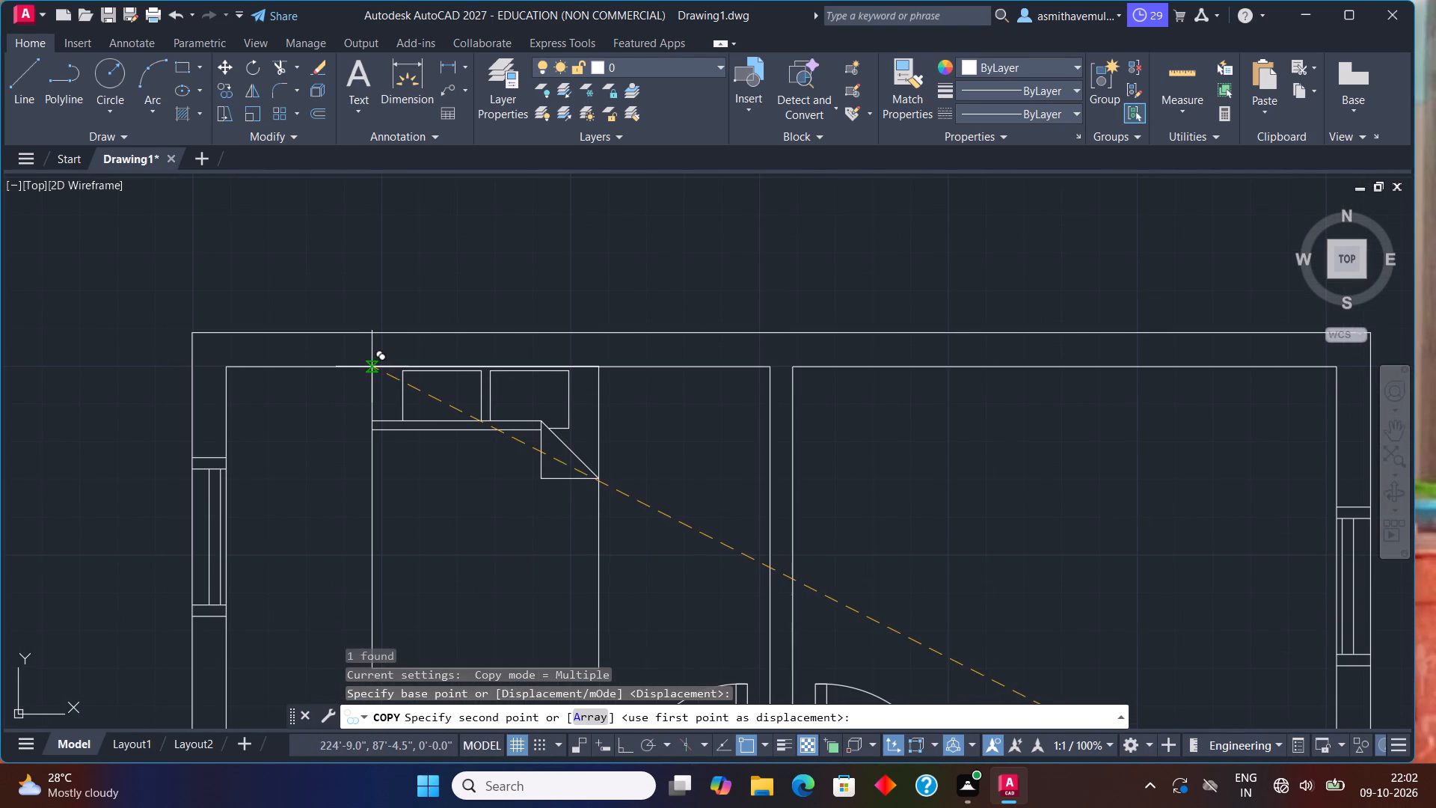
{"action": "scroll", "coordinate": [372, 367], "scroll_direction": "up", "scroll_amount": 2}
{"action": "left_click", "coordinate": [372, 367]}
Place a second copy of the bed in the northeast room, with its headboard against the north wall.
{"action": "scroll", "coordinate": [494, 383], "scroll_direction": "down", "scroll_amount": 1}
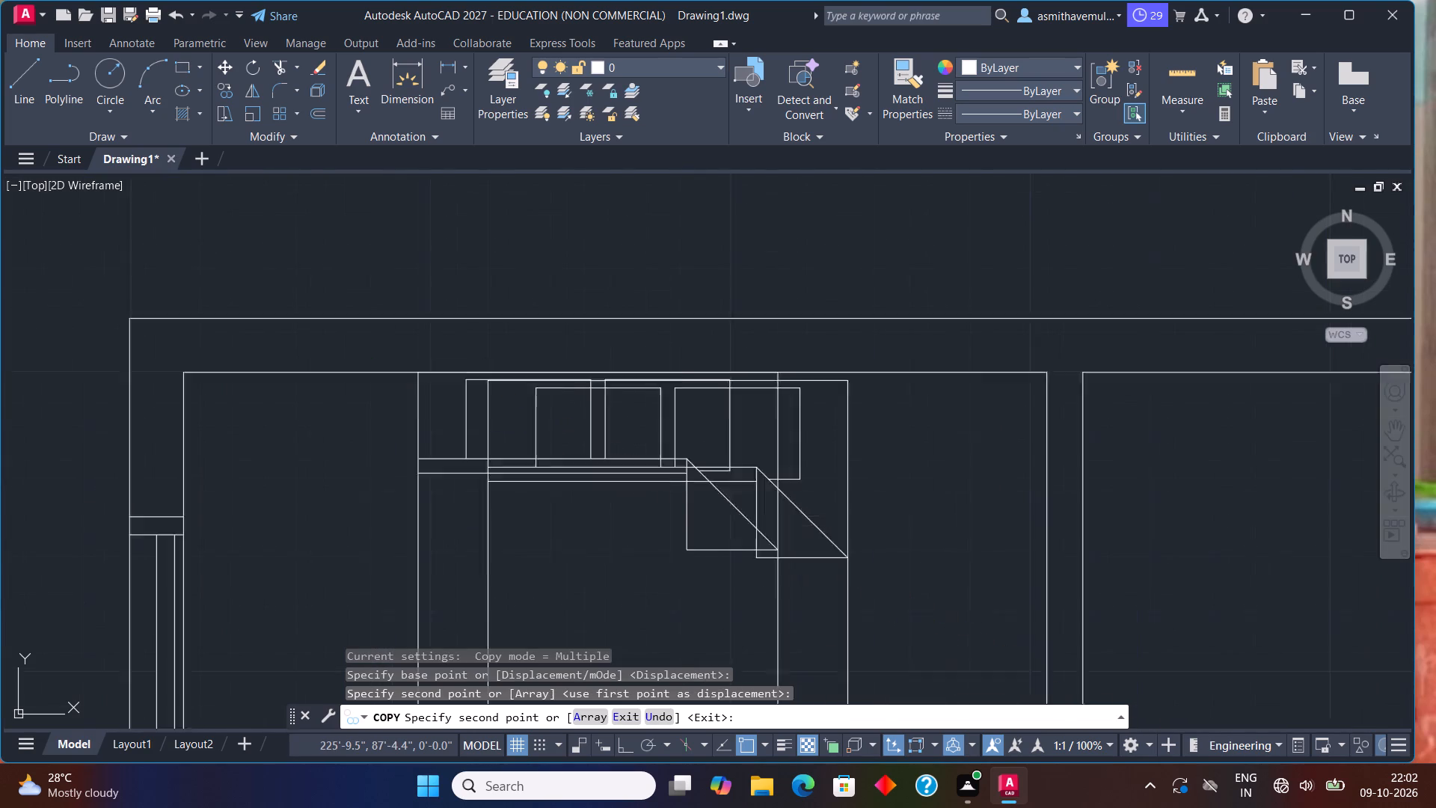
{"action": "scroll", "coordinate": [519, 388], "scroll_direction": "down", "scroll_amount": 3}
{"action": "middle_click_drag", "start_coordinate": [716, 411], "coordinate": [613, 417]}
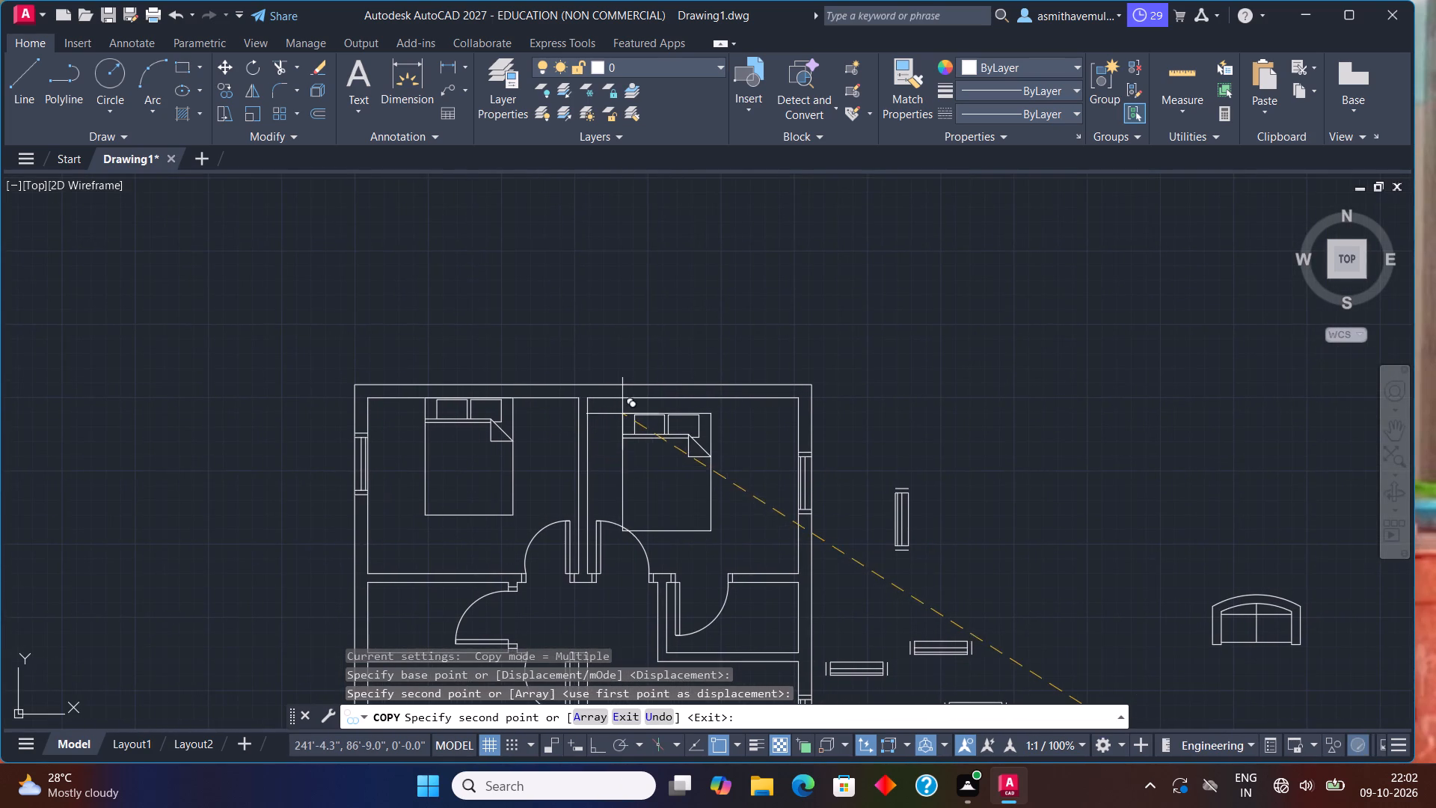
{"action": "scroll", "coordinate": [630, 408], "scroll_direction": "up", "scroll_amount": 1}
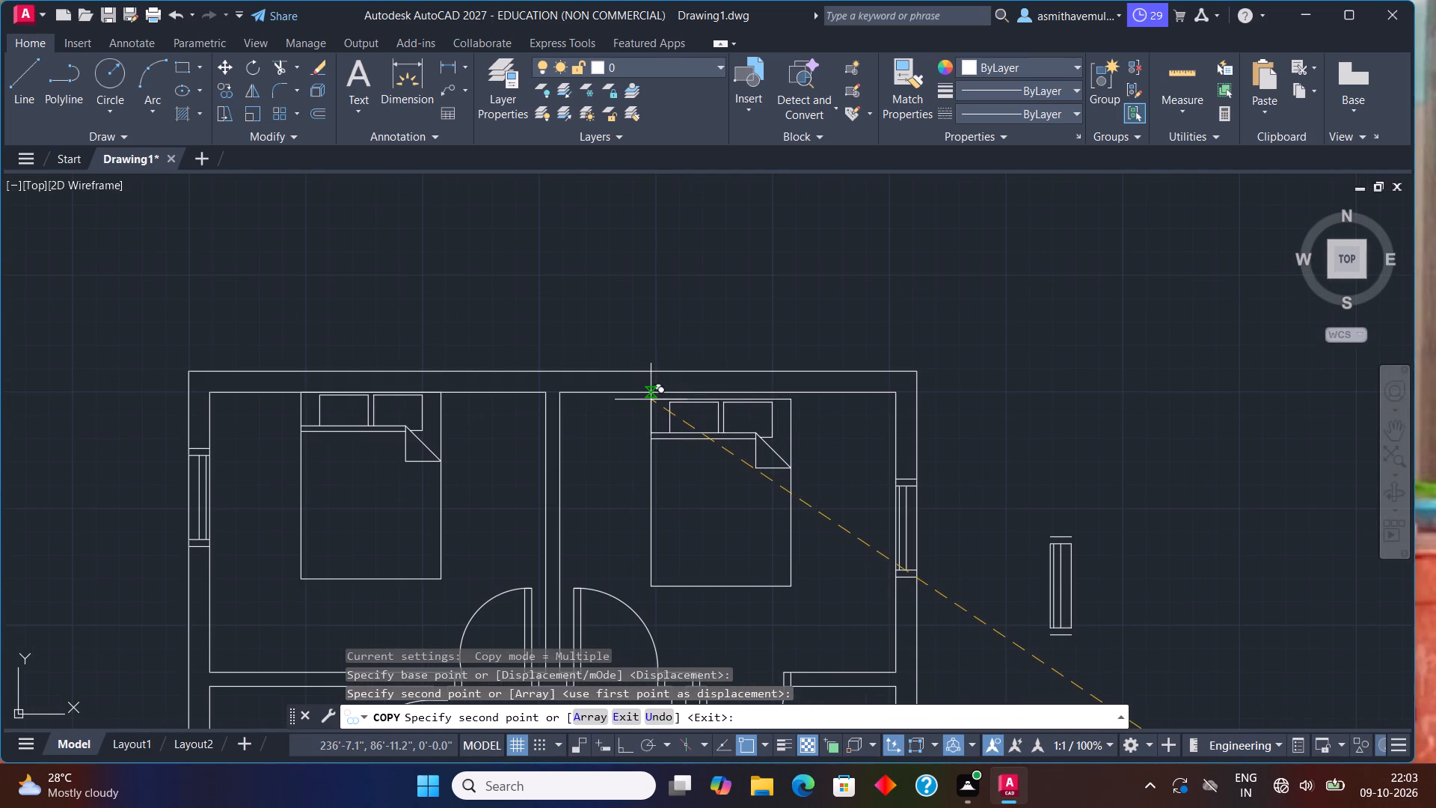
{"action": "scroll", "coordinate": [651, 400], "scroll_direction": "up", "scroll_amount": 1}
{"action": "left_click", "coordinate": [662, 388]}
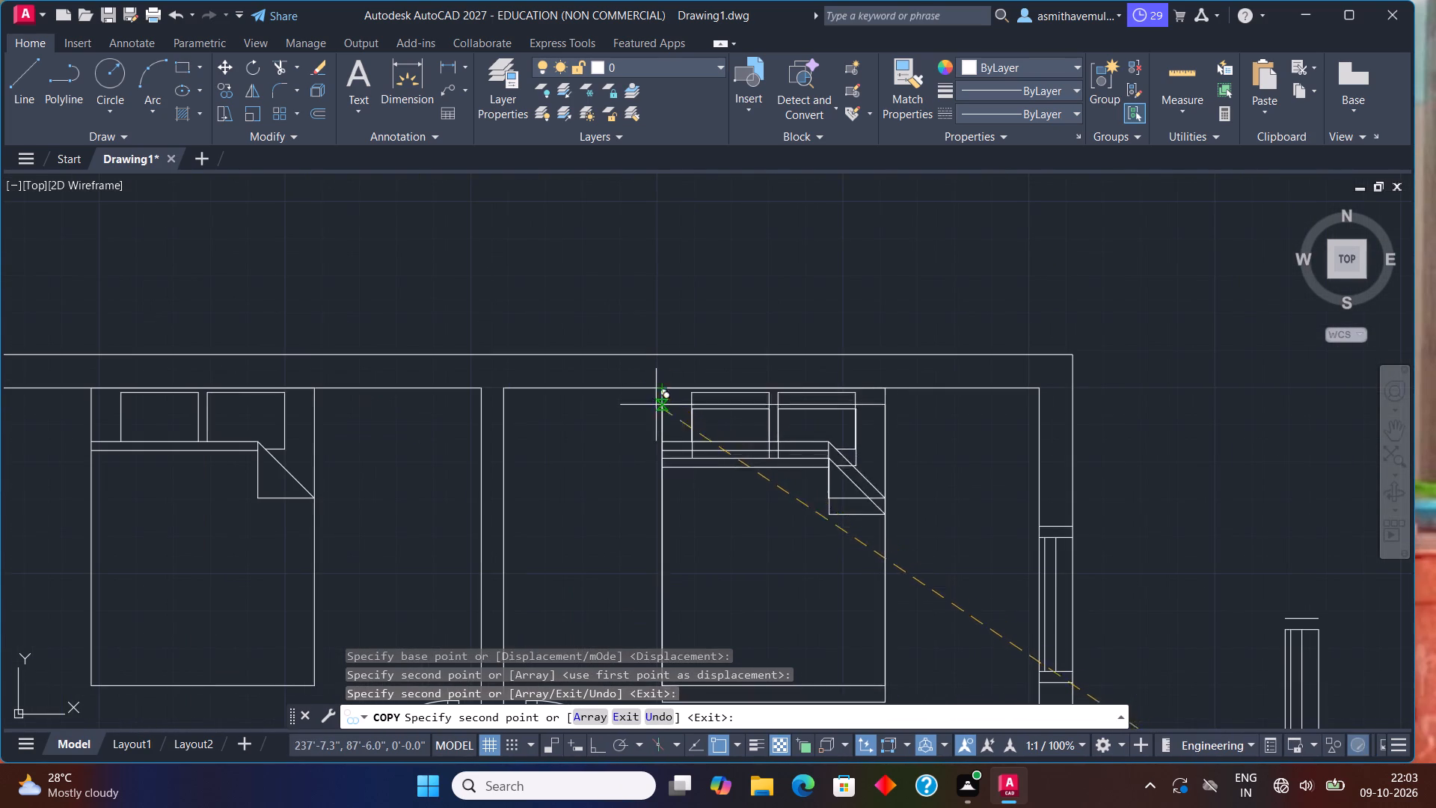
Place a third copy of the bed in the empty area west of the plan and finish copying.
{"action": "scroll", "coordinate": [648, 426], "scroll_direction": "down", "scroll_amount": 4}
{"action": "middle_click_drag", "start_coordinate": [625, 504], "coordinate": [648, 364]}
{"action": "left_click", "coordinate": [426, 412]}
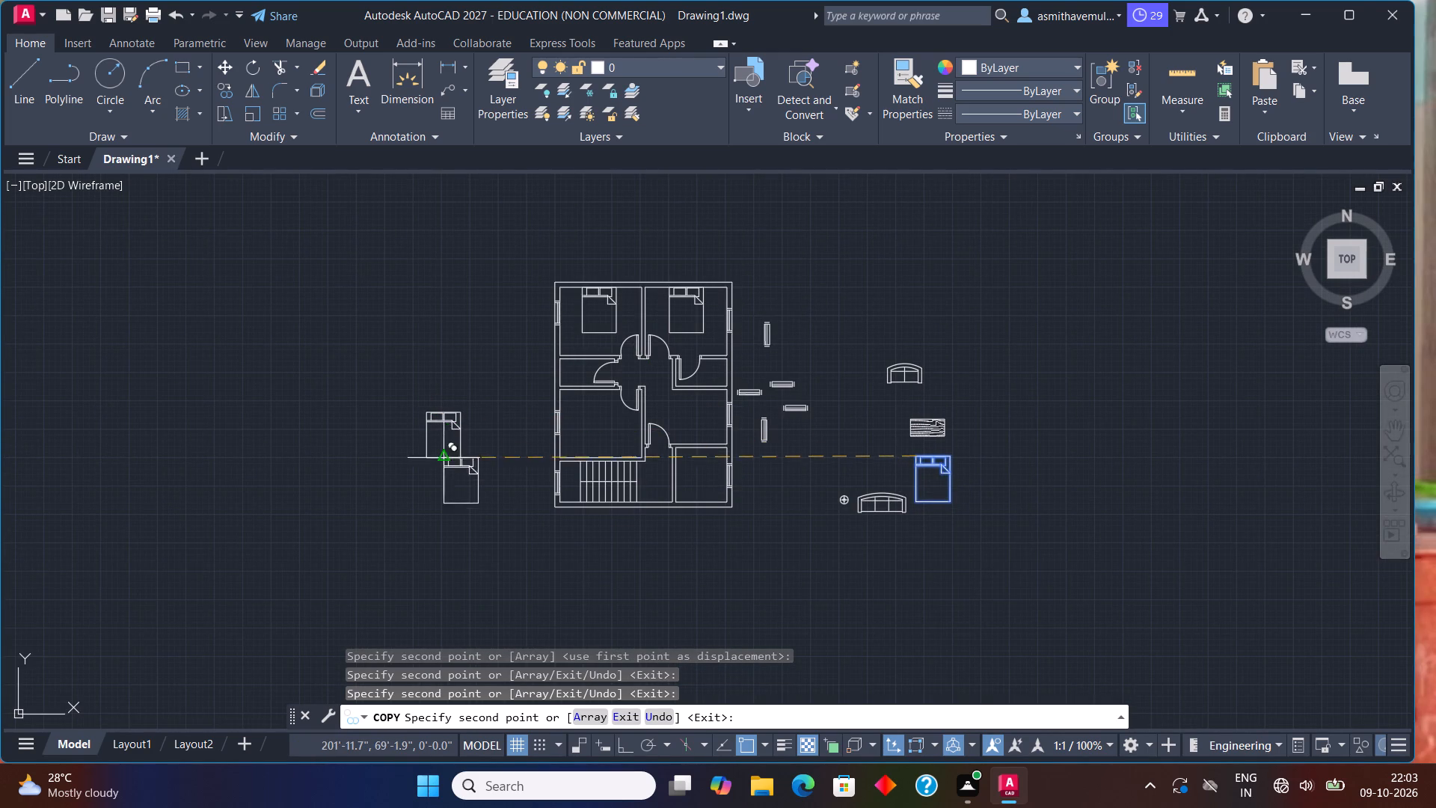
{"action": "key", "text": "Escape"}
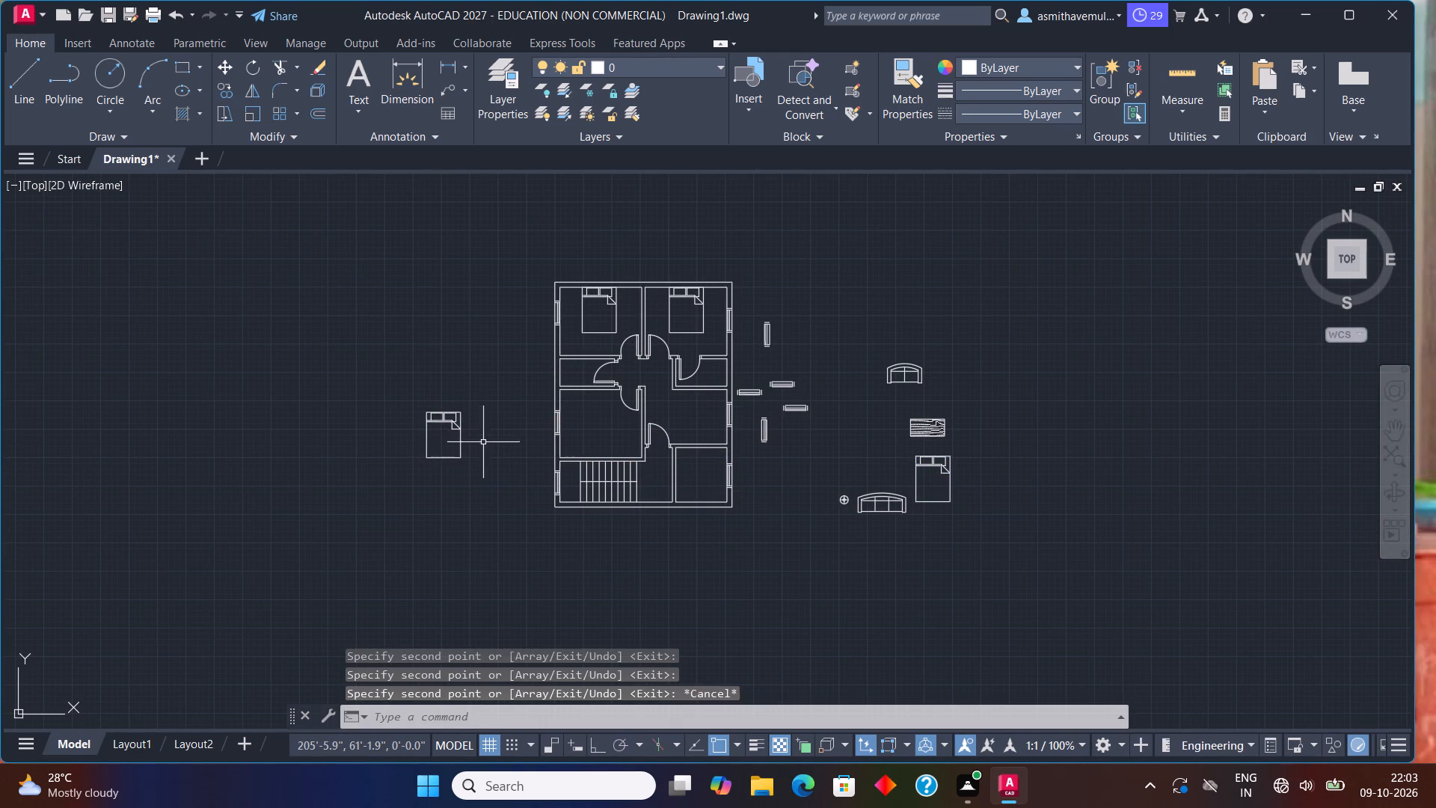
Rotate the bed west of the plan by about 182° around its northeast corner.
{"action": "left_click_drag", "start_coordinate": [485, 430], "coordinate": [375, 600]}
{"action": "type", "text": "RO"}
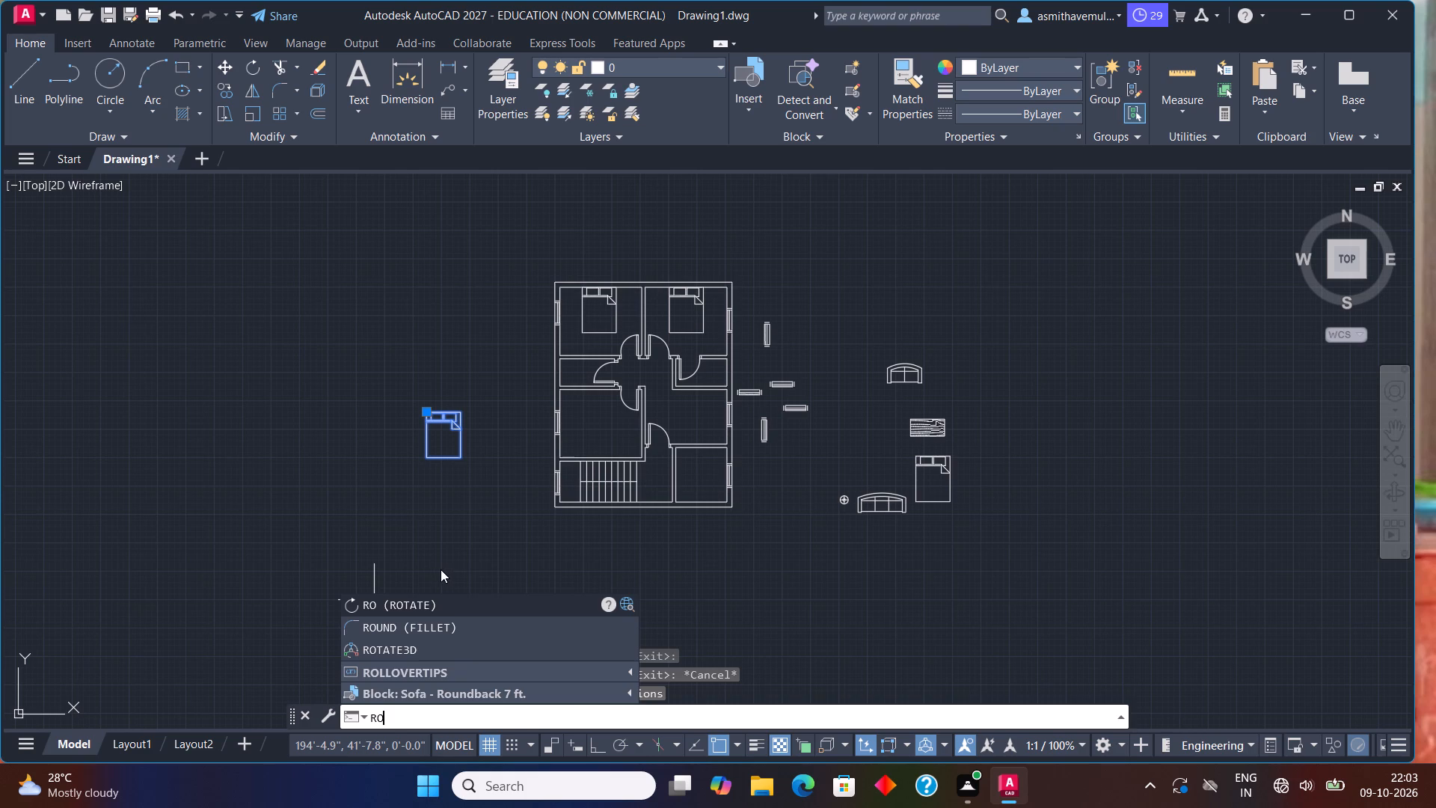
{"action": "key", "text": "Return"}
{"action": "scroll", "coordinate": [452, 408], "scroll_direction": "up", "scroll_amount": 2}
{"action": "left_click", "coordinate": [464, 413]}
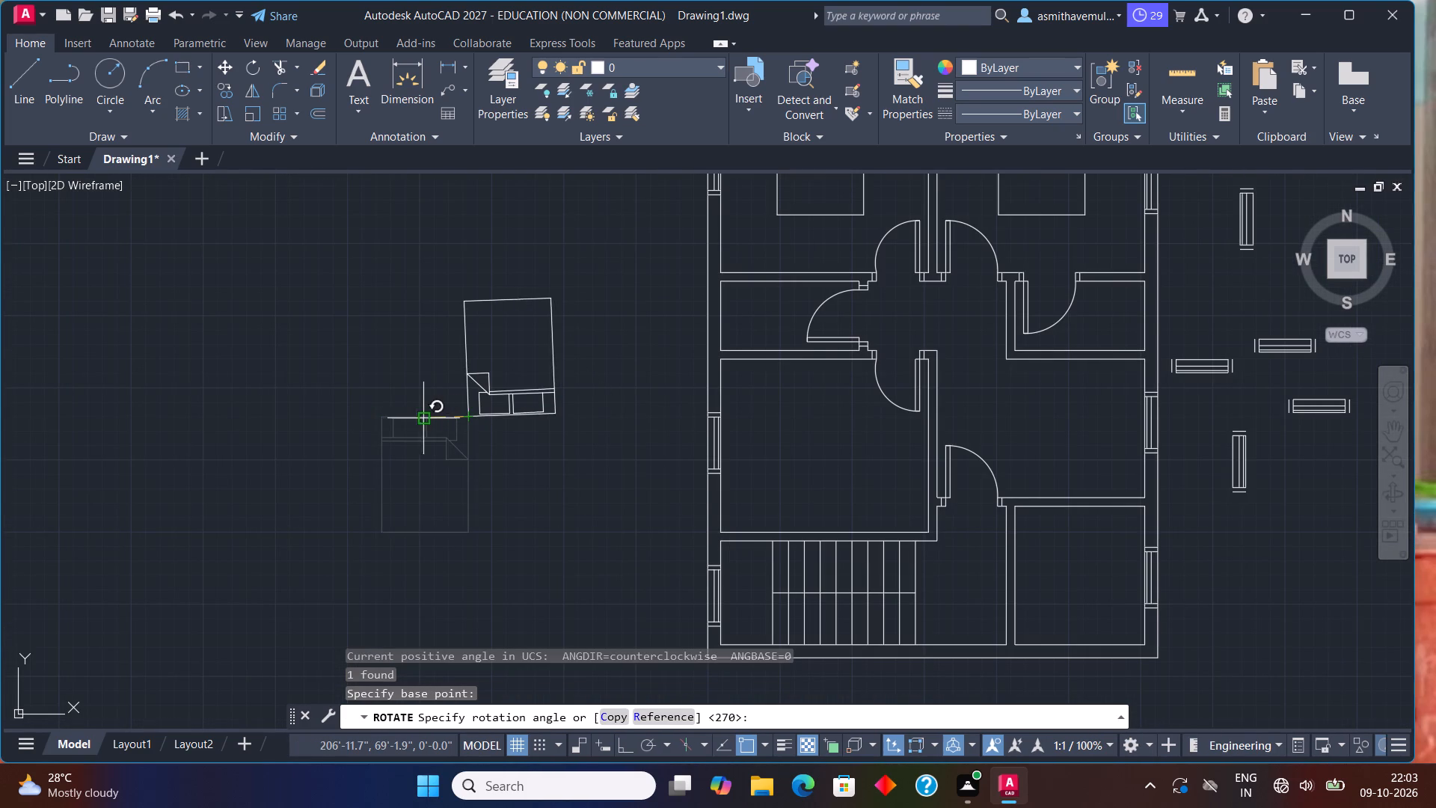
{"action": "left_click", "coordinate": [413, 420]}
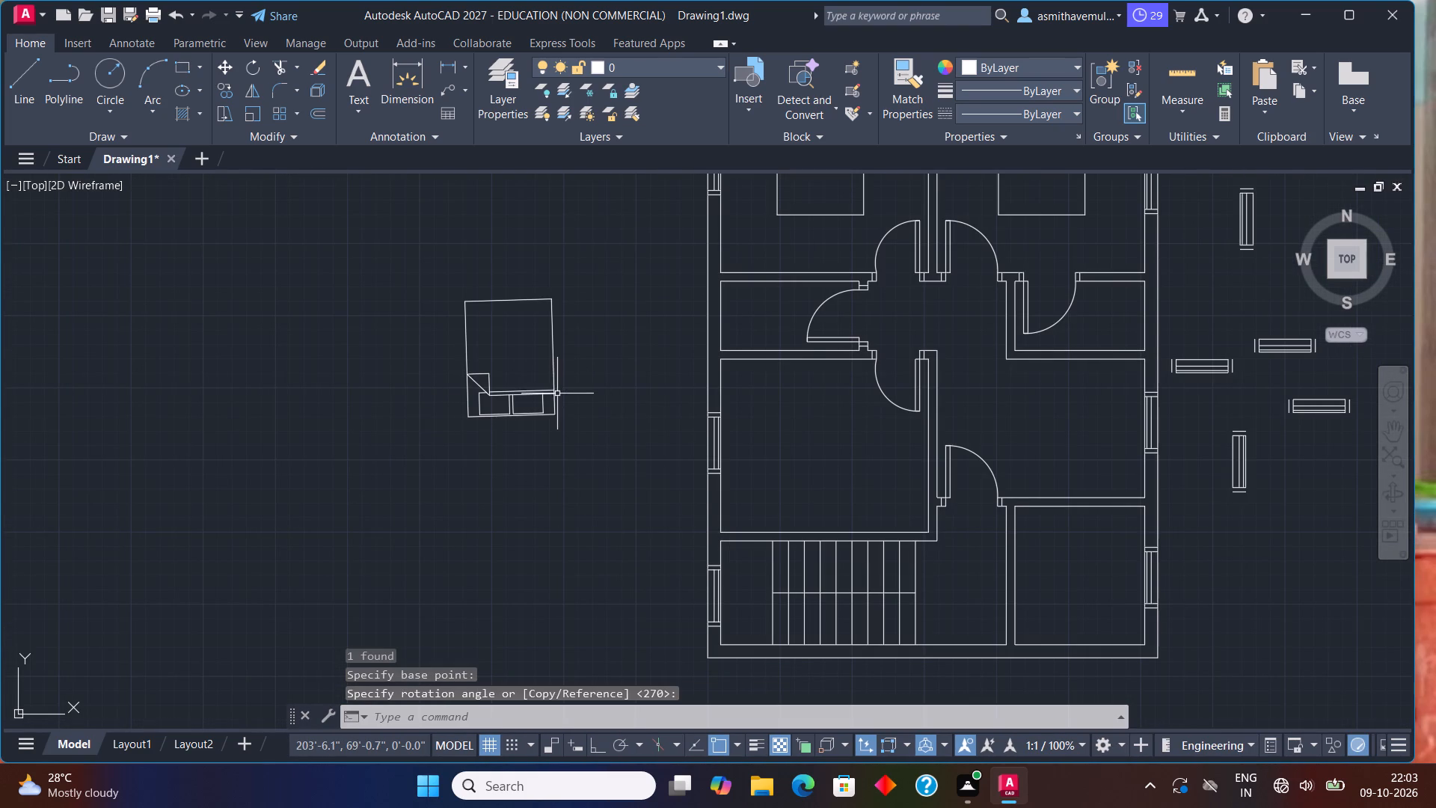
Move the original bed east of the plan to the open space north of the two-seat sofa.
{"action": "scroll", "coordinate": [661, 484], "scroll_direction": "down", "scroll_amount": 2}
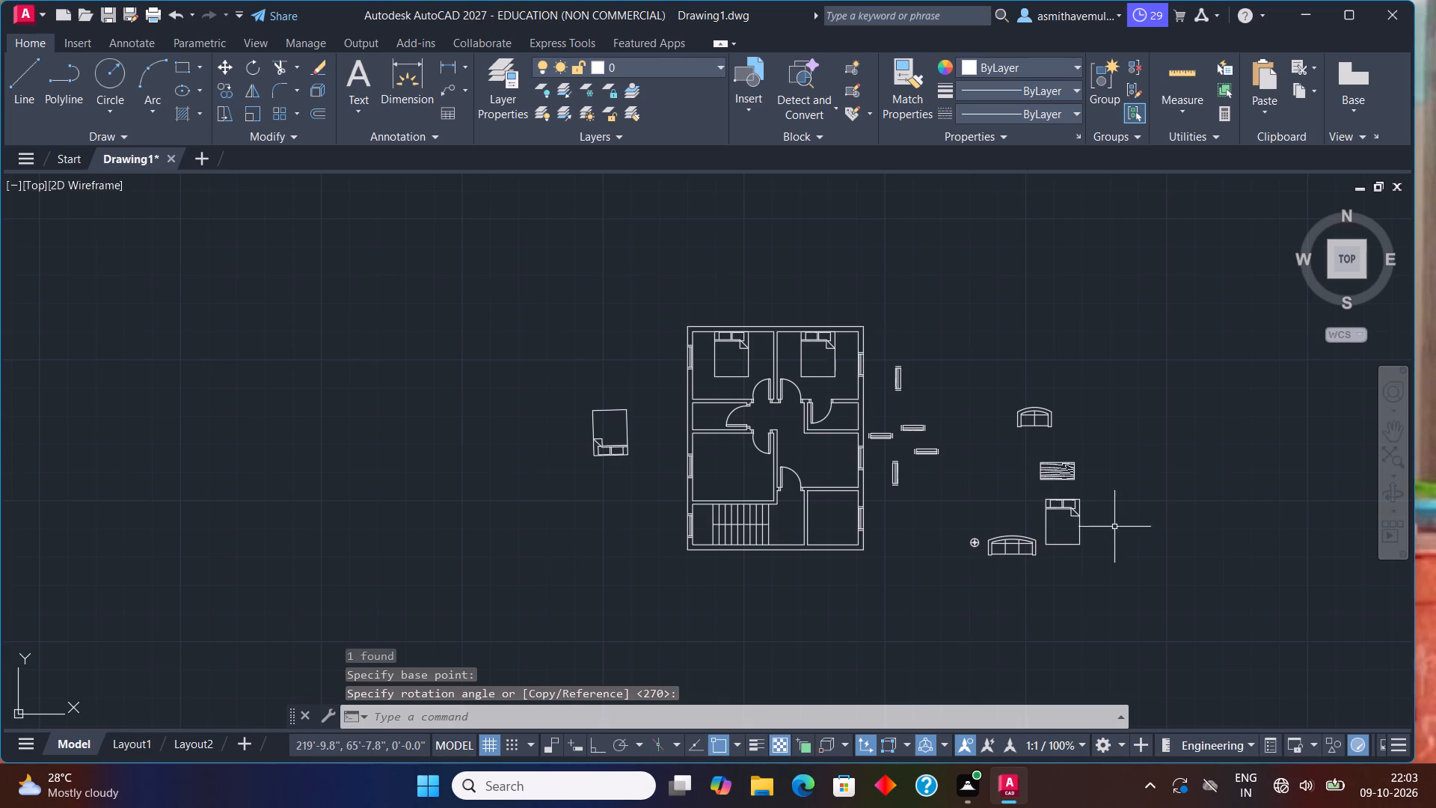
{"action": "middle_click_drag", "start_coordinate": [1078, 520], "coordinate": [803, 520]}
{"action": "scroll", "coordinate": [803, 518], "scroll_direction": "up", "scroll_amount": 1}
{"action": "left_click_drag", "start_coordinate": [833, 518], "coordinate": [701, 522]}
{"action": "key", "text": "m"}
{"action": "key", "text": "Return"}
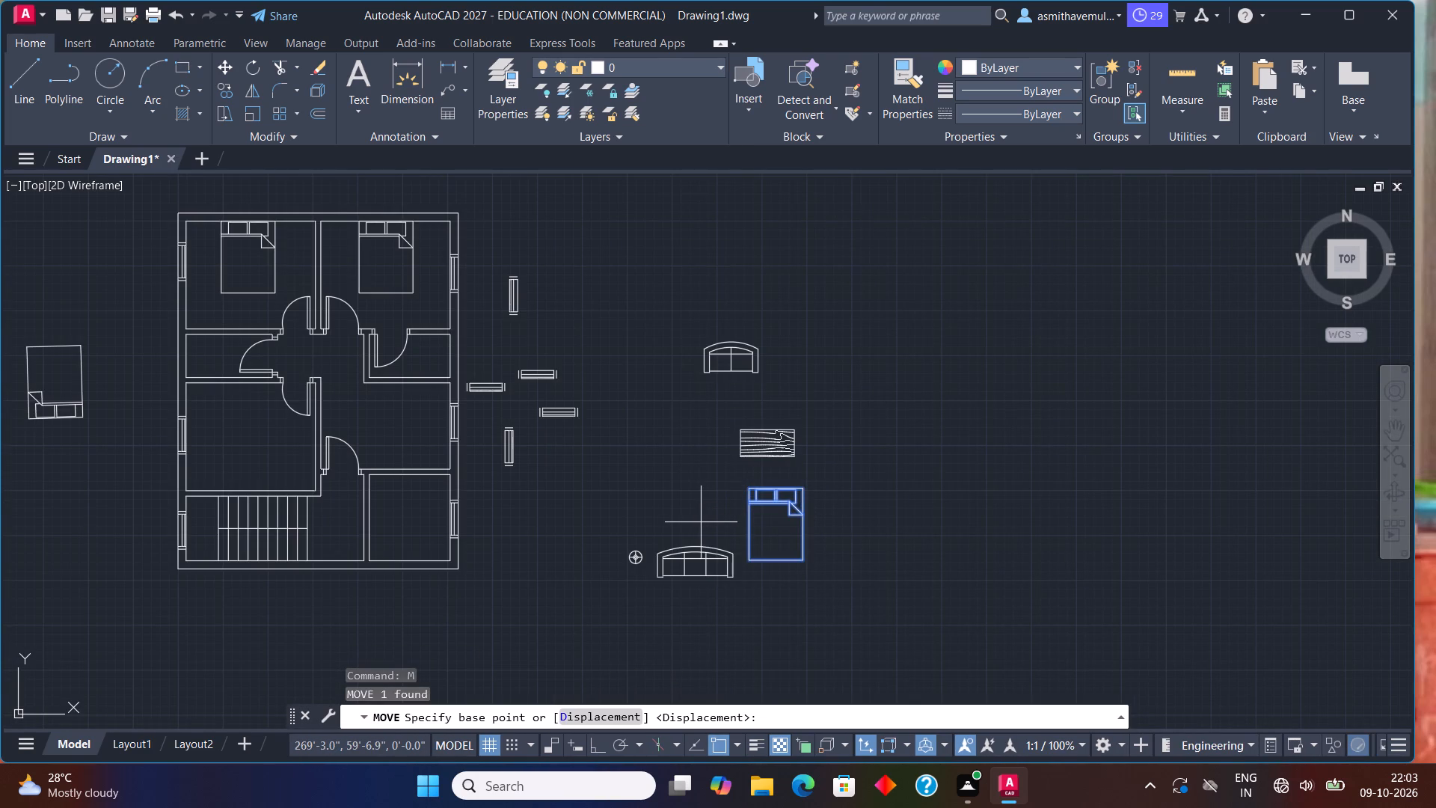
{"action": "left_click", "coordinate": [764, 494]}
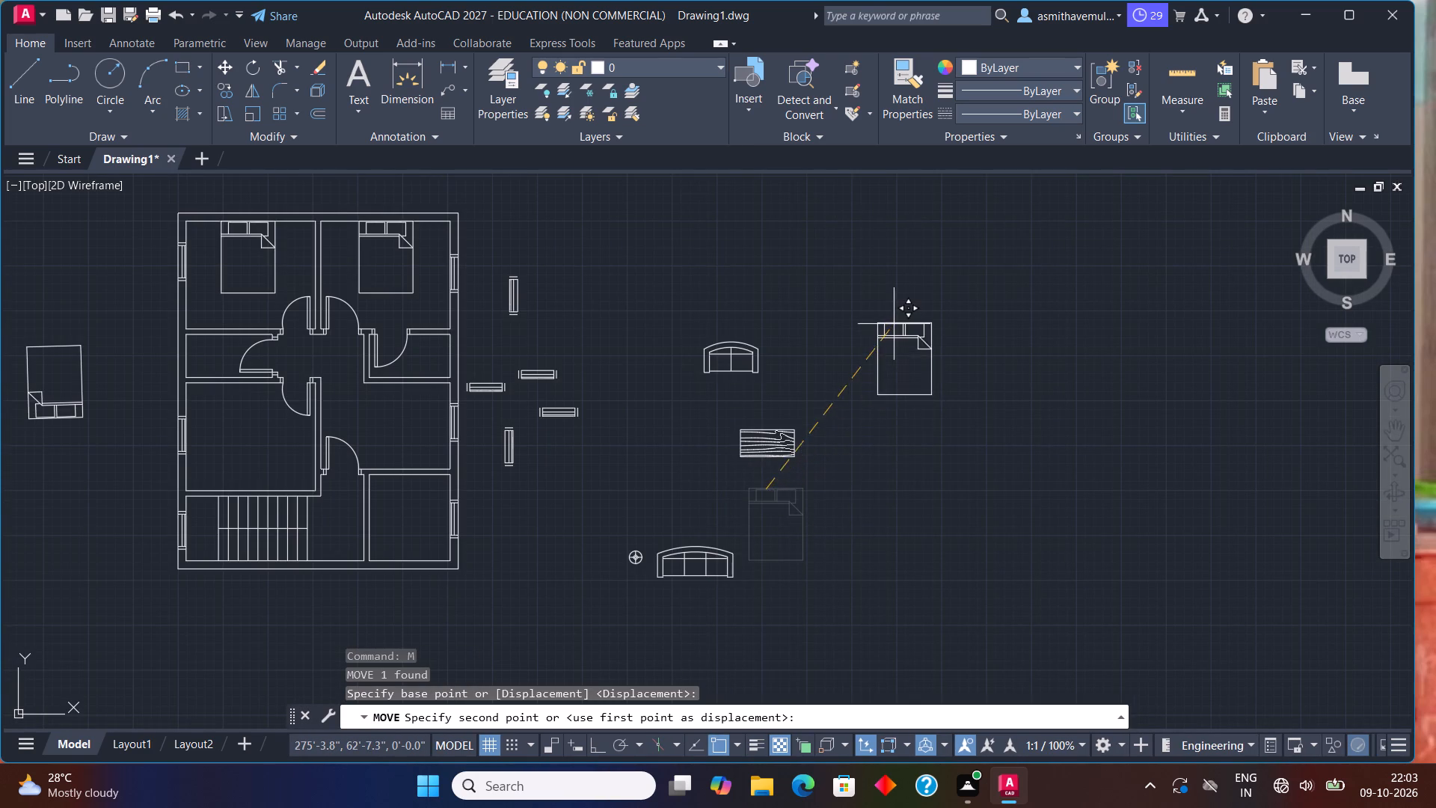
{"action": "scroll", "coordinate": [894, 322], "scroll_direction": "up", "scroll_amount": 1}
{"action": "middle_click_drag", "start_coordinate": [894, 322], "coordinate": [883, 517]}
{"action": "left_click", "coordinate": [633, 321]}
Rotate the moved bed 180° around its northwest headboard corner, with Ortho on.
{"action": "left_click_drag", "start_coordinate": [743, 337], "coordinate": [663, 382]}
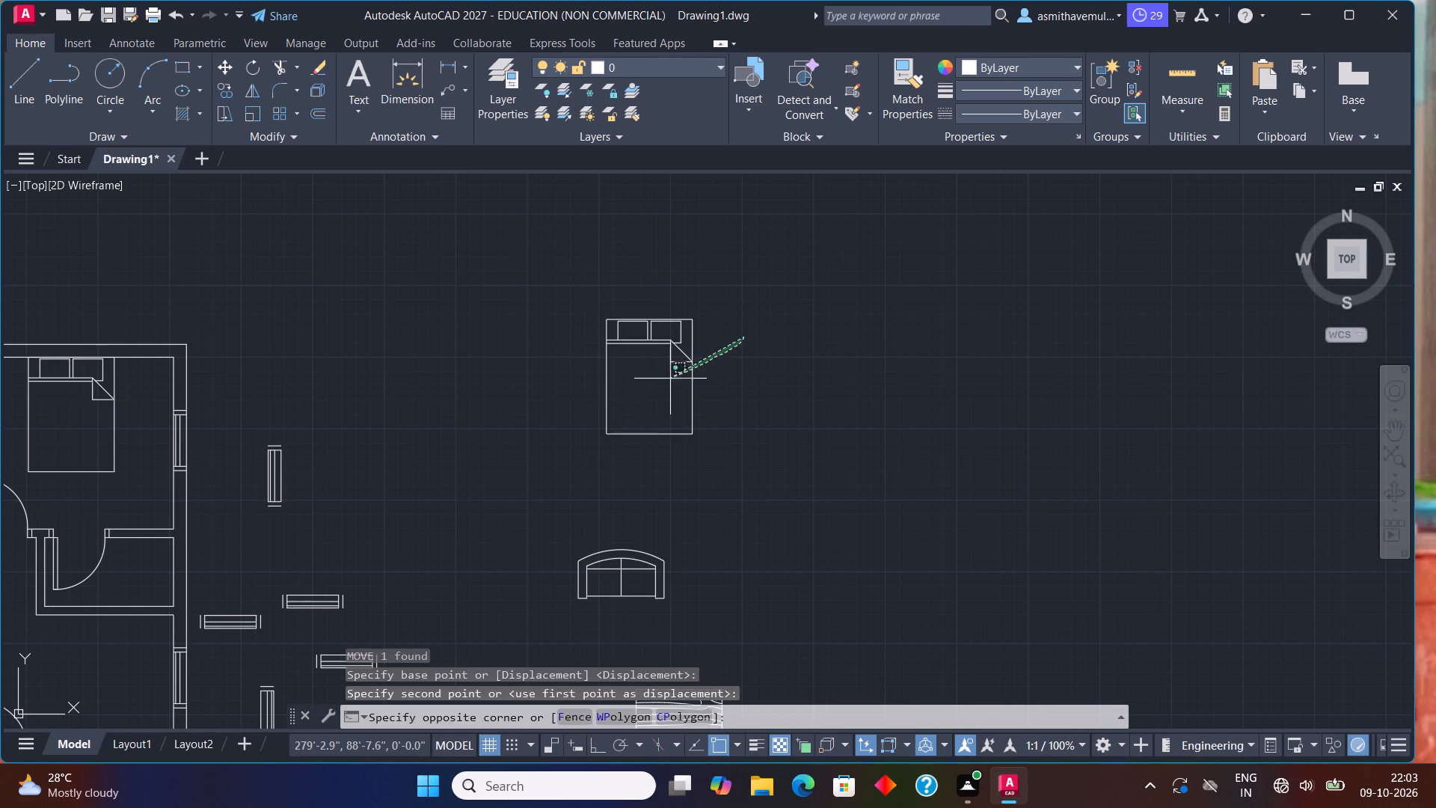
{"action": "left_click_drag", "start_coordinate": [663, 382], "coordinate": [544, 453]}
{"action": "type", "text": "RO"}
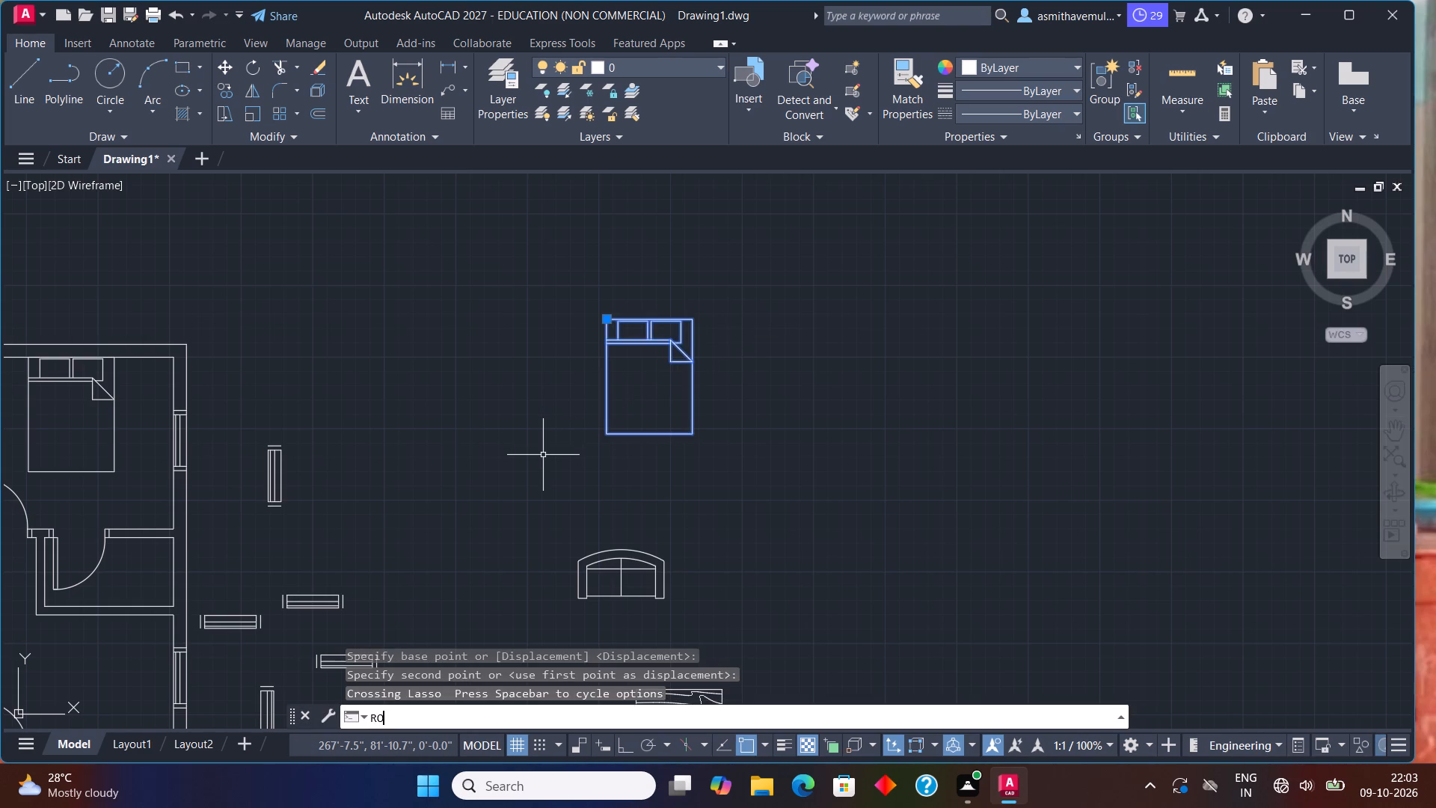
{"action": "key", "text": "Return"}
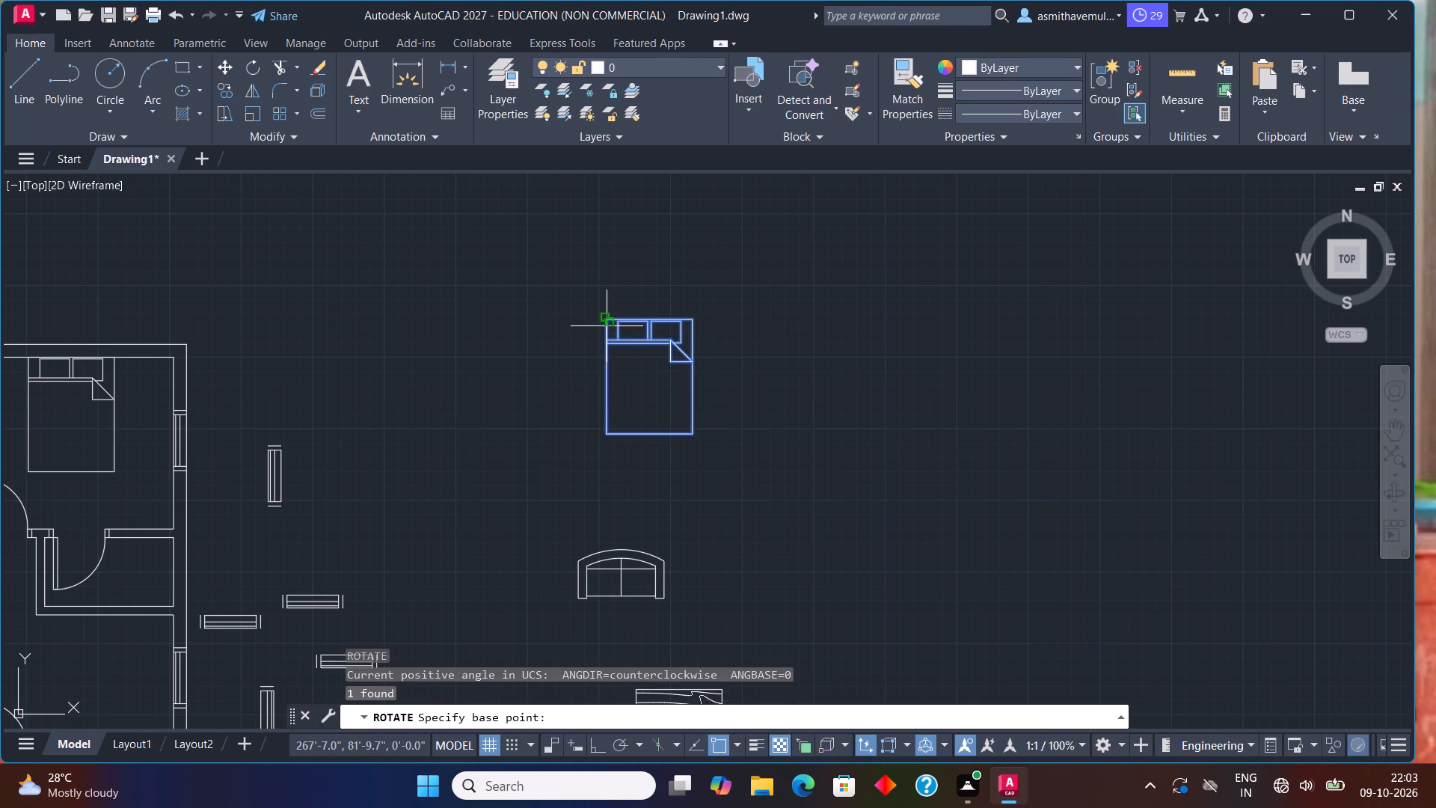
{"action": "left_click", "coordinate": [607, 326]}
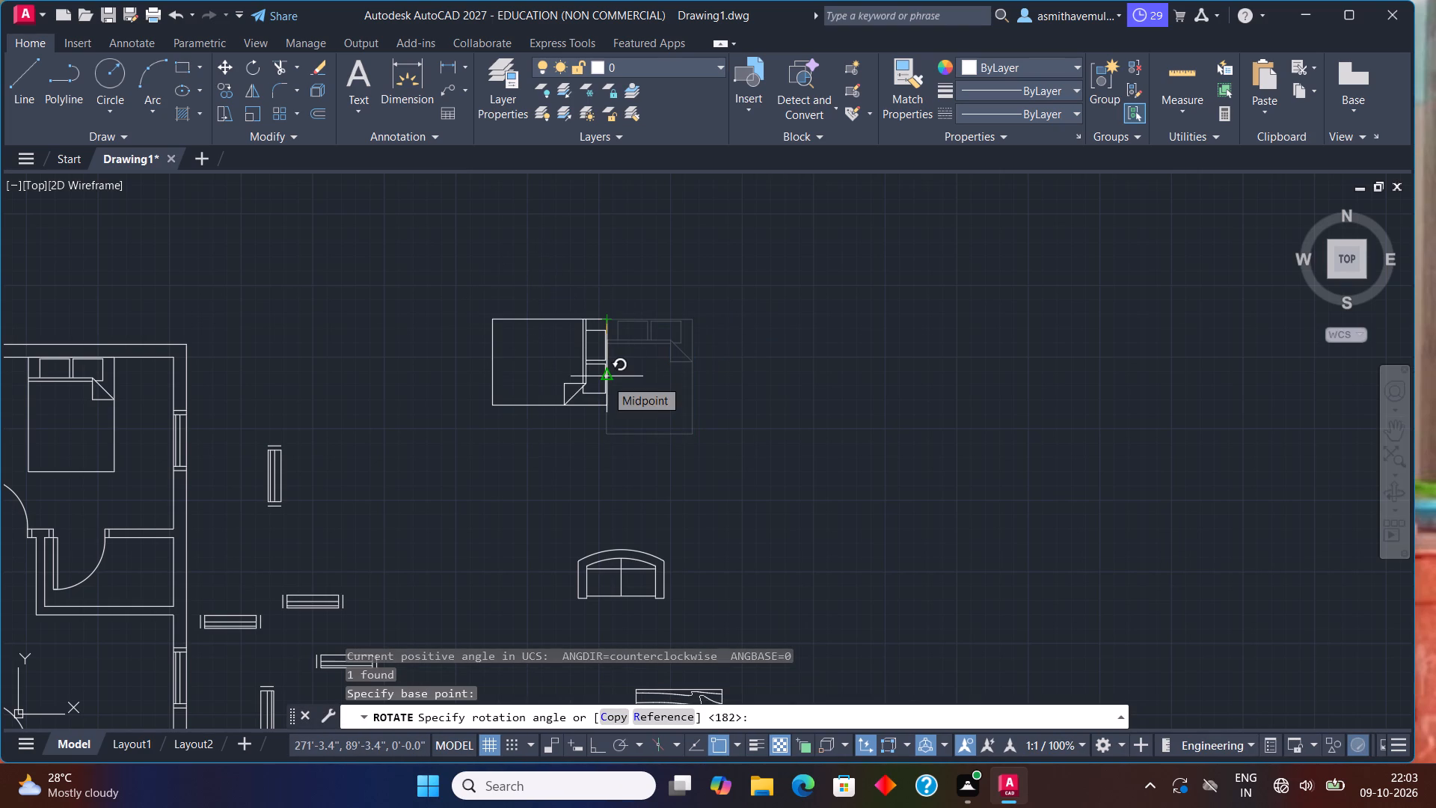
{"action": "key", "text": "F8"}
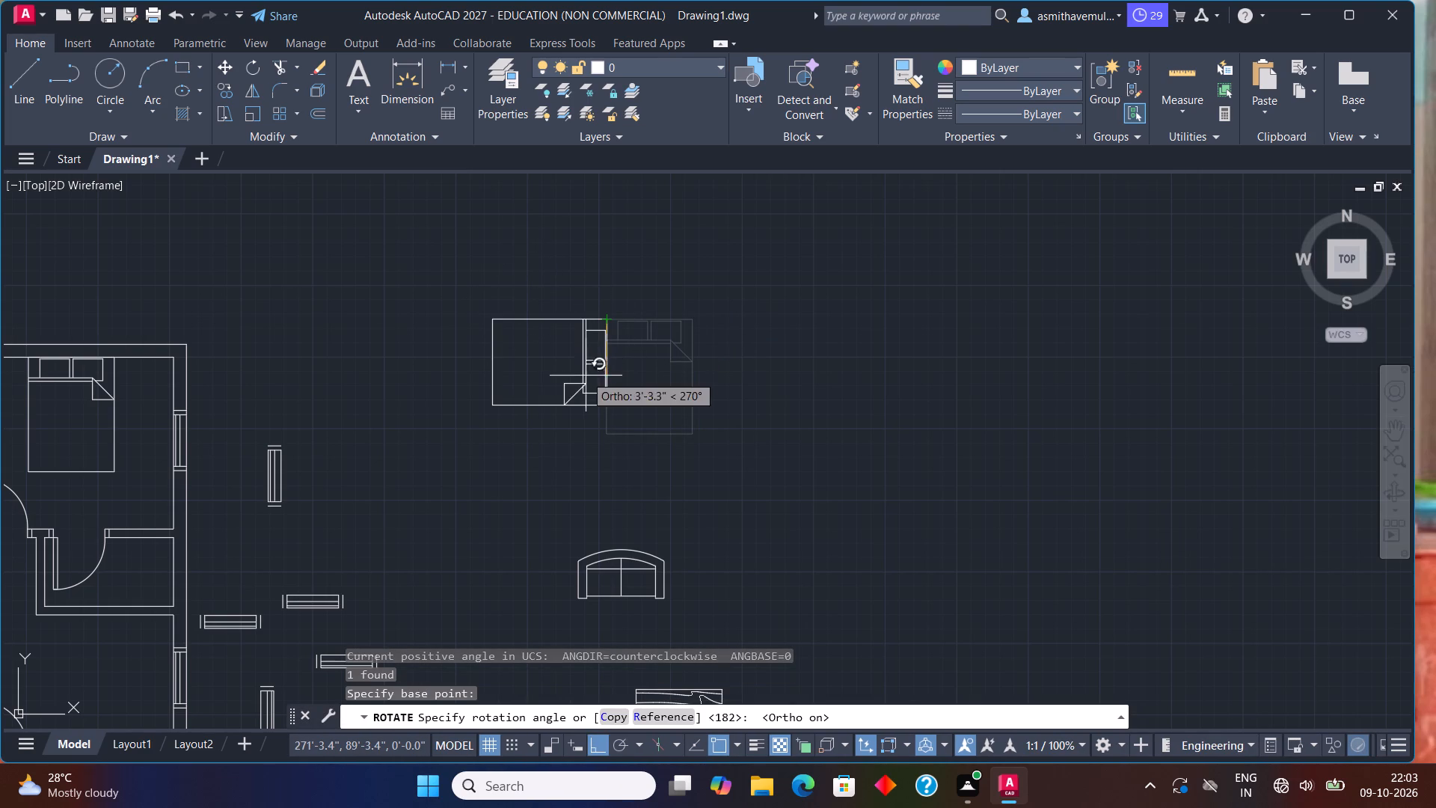
{"action": "left_click", "coordinate": [565, 329]}
Move the rotated bed, with Ortho off, into the room north of the staircase, placing its headboard against the room's south wall.
{"action": "scroll", "coordinate": [579, 355], "scroll_direction": "down", "scroll_amount": 1}
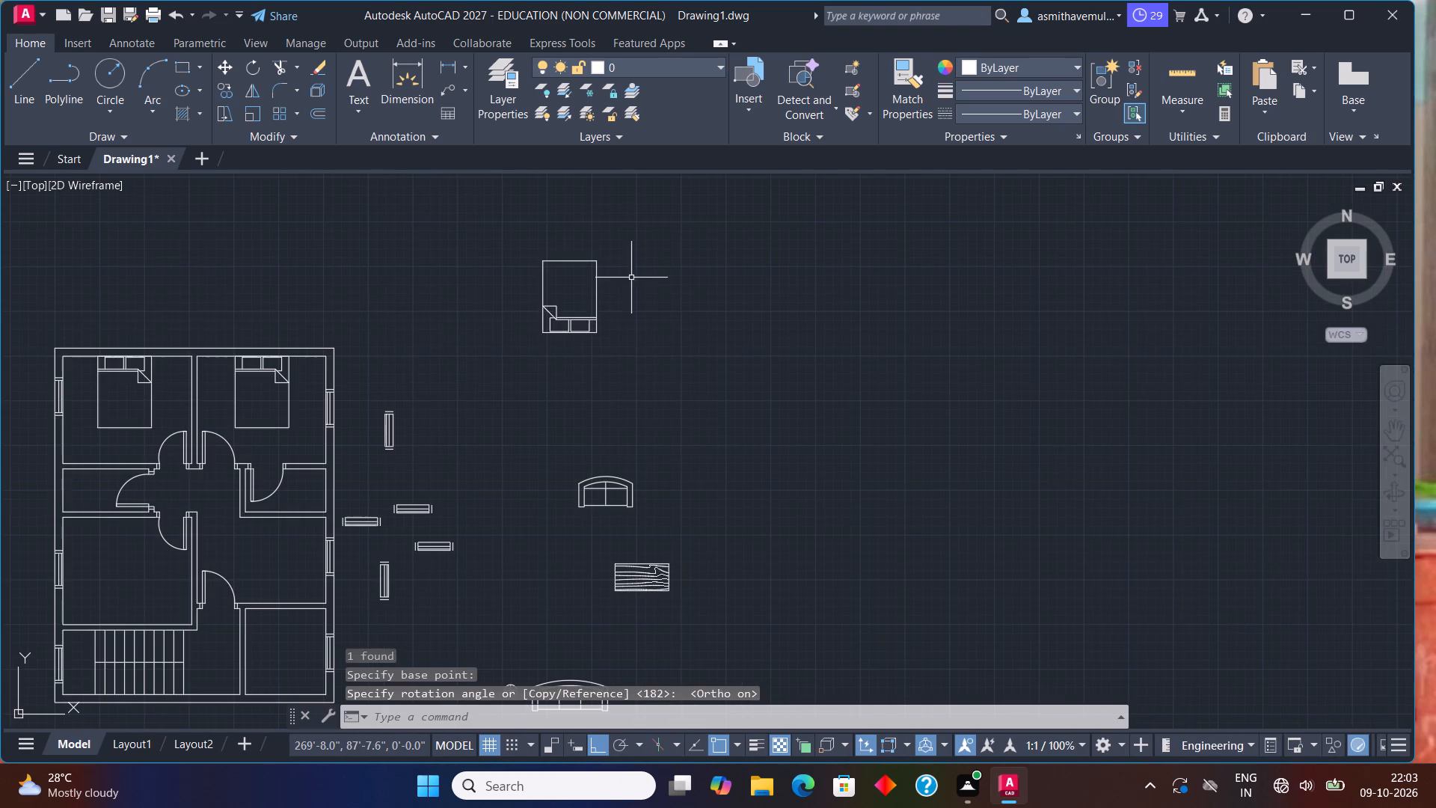
{"action": "left_click_drag", "start_coordinate": [631, 278], "coordinate": [507, 352]}
{"action": "key", "text": "m"}
{"action": "key", "text": "Return"}
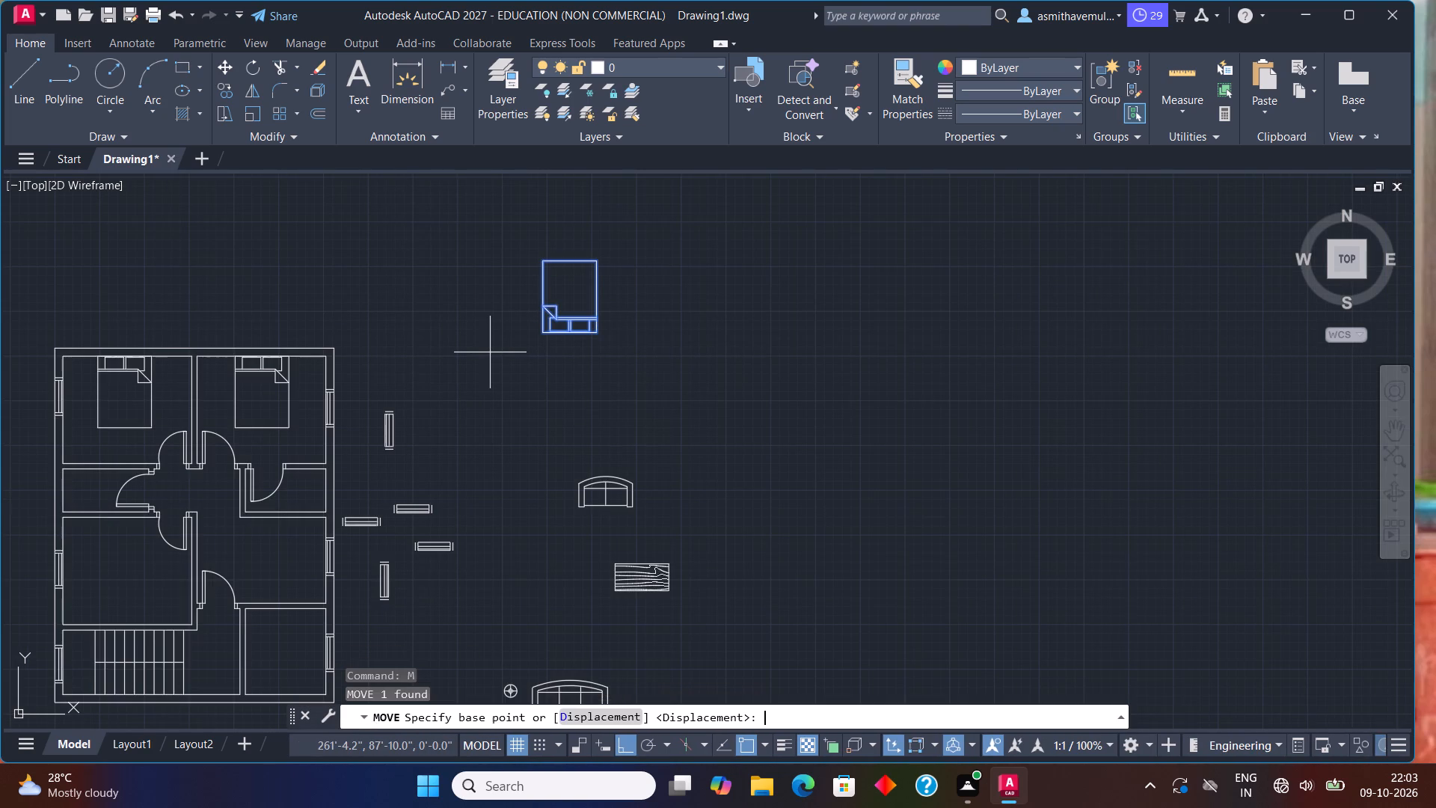
{"action": "key", "text": "F8"}
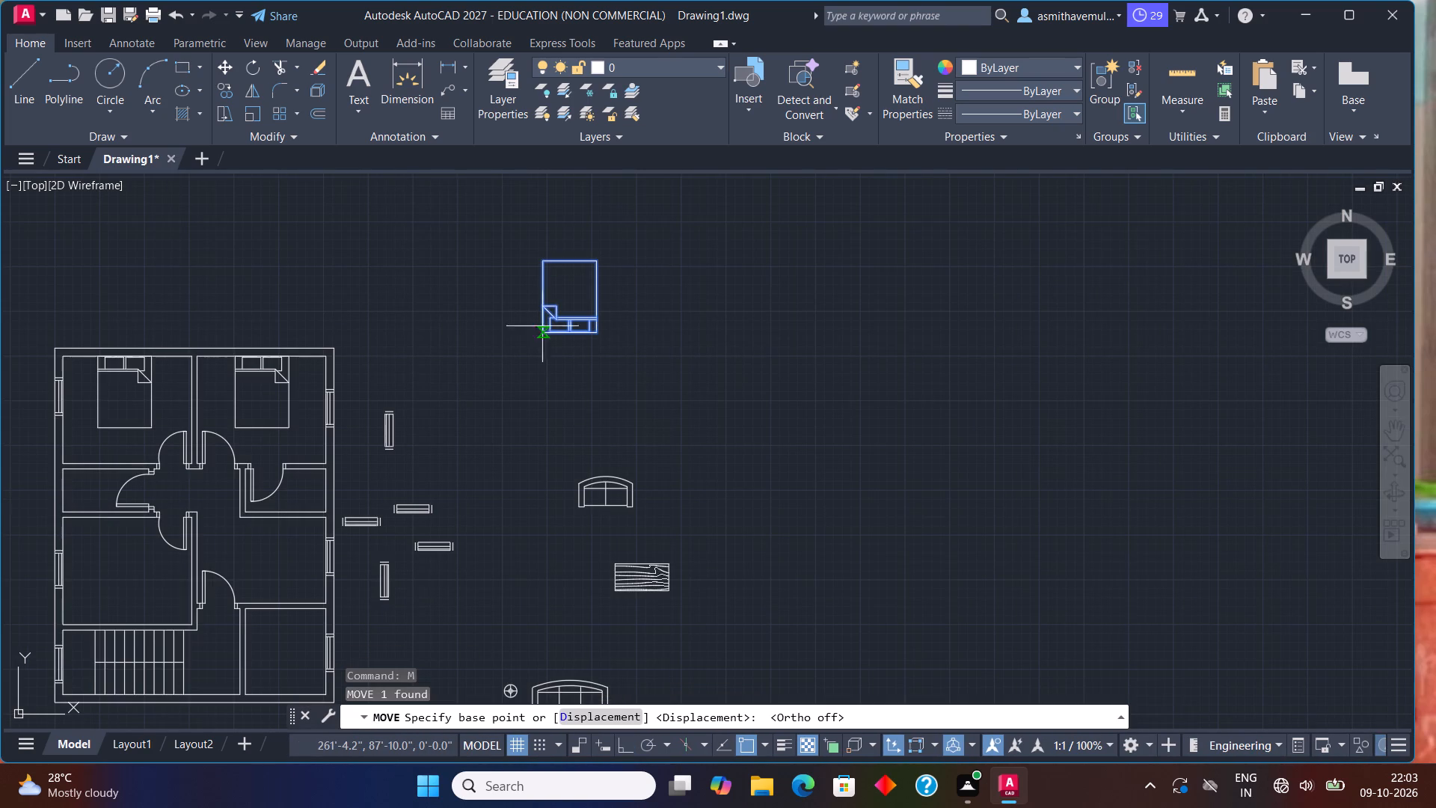
{"action": "left_click", "coordinate": [603, 331]}
{"action": "scroll", "coordinate": [266, 550], "scroll_direction": "down", "scroll_amount": 1}
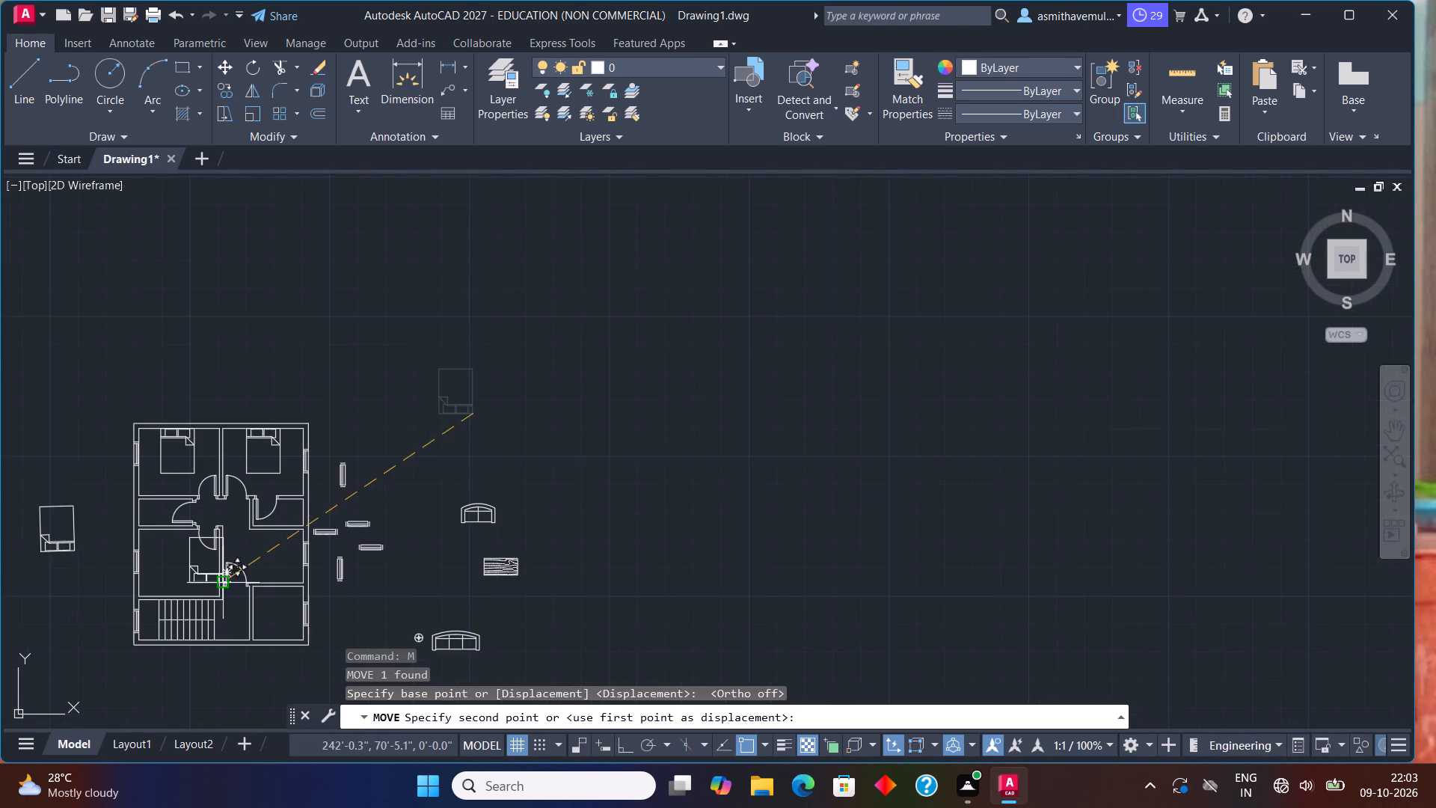
{"action": "scroll", "coordinate": [205, 591], "scroll_direction": "up", "scroll_amount": 2}
{"action": "middle_click_drag", "start_coordinate": [199, 594], "coordinate": [280, 526]}
{"action": "scroll", "coordinate": [254, 528], "scroll_direction": "up", "scroll_amount": 1}
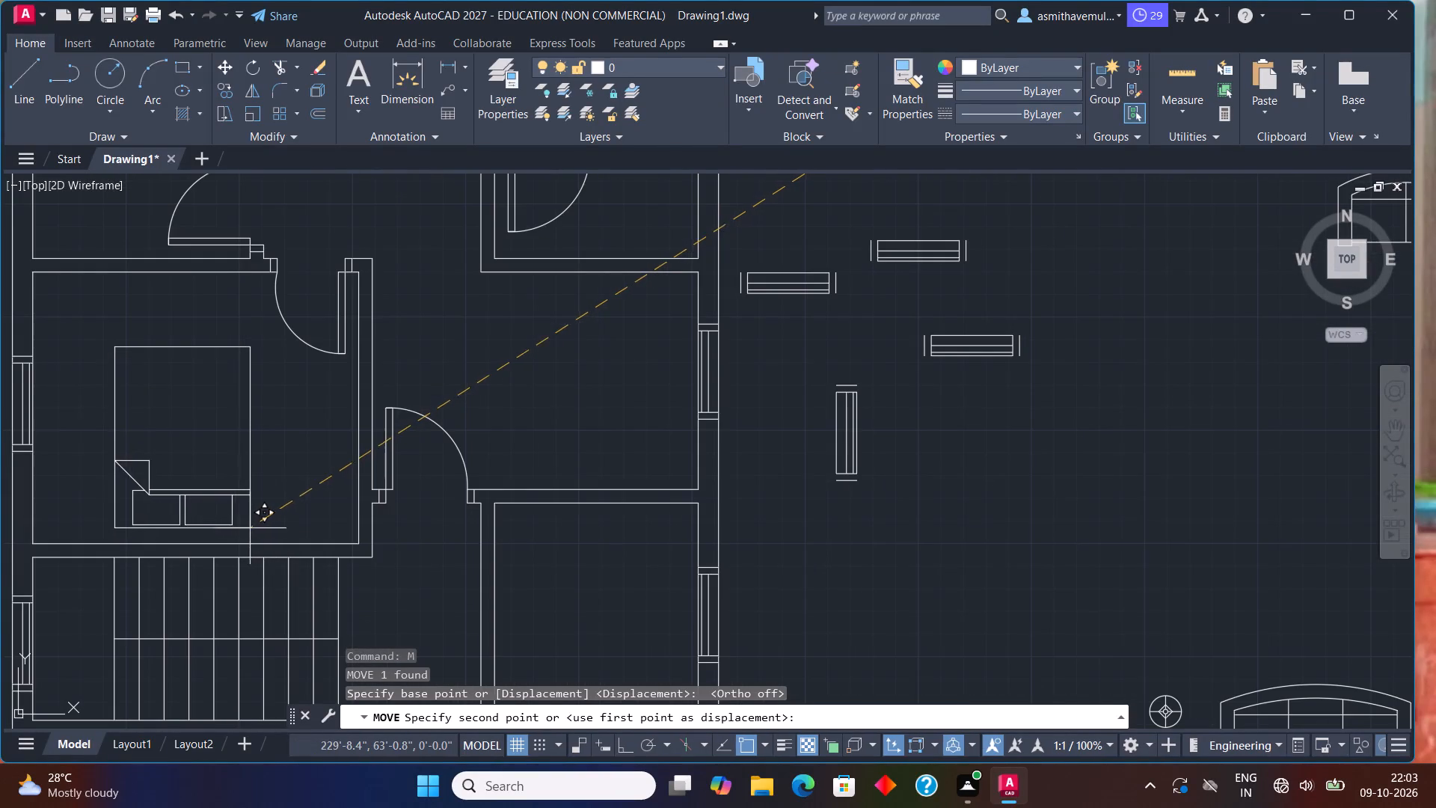
{"action": "scroll", "coordinate": [231, 541], "scroll_direction": "up", "scroll_amount": 3}
{"action": "middle_click_drag", "start_coordinate": [236, 541], "coordinate": [244, 541]}
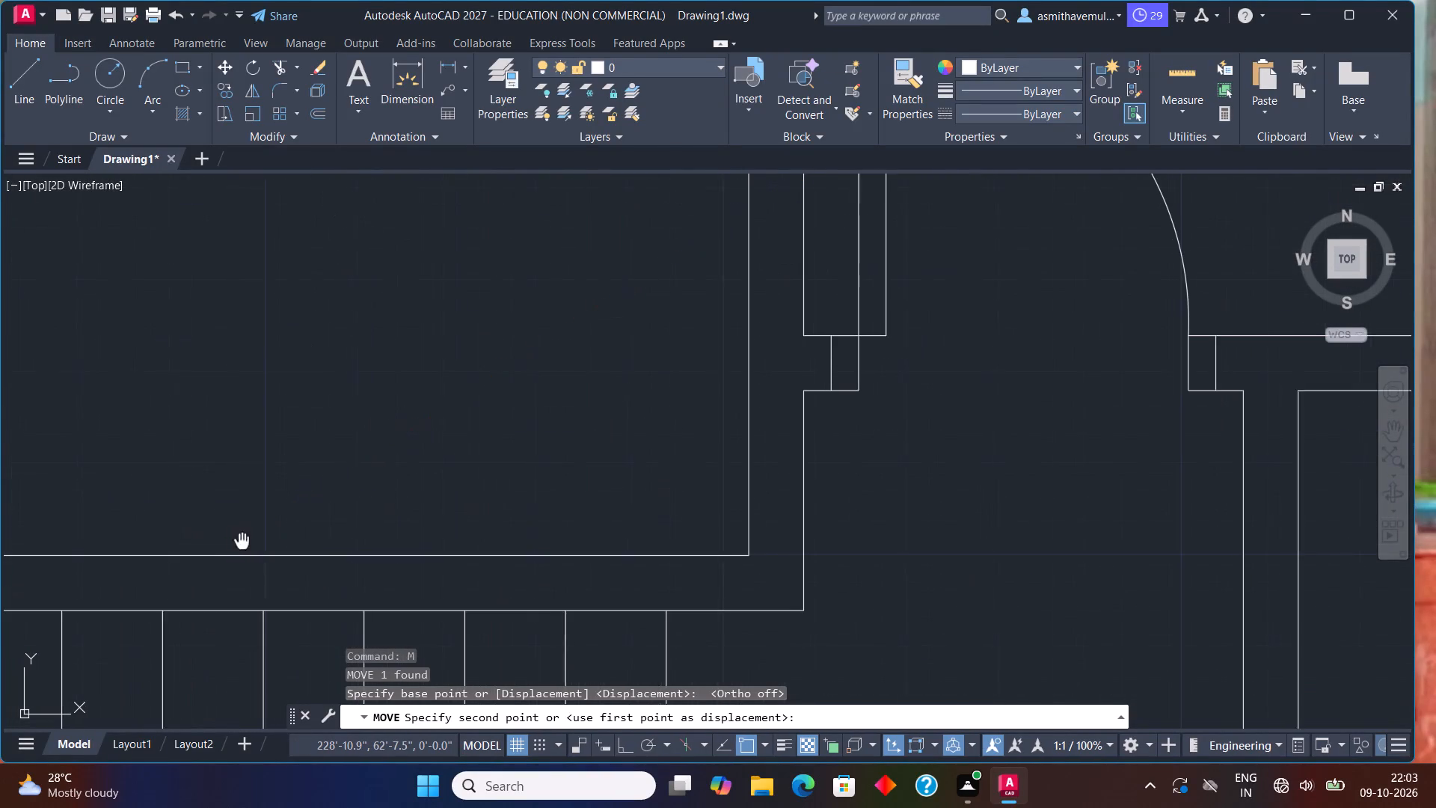
{"action": "middle_click_drag", "start_coordinate": [244, 541], "coordinate": [353, 516]}
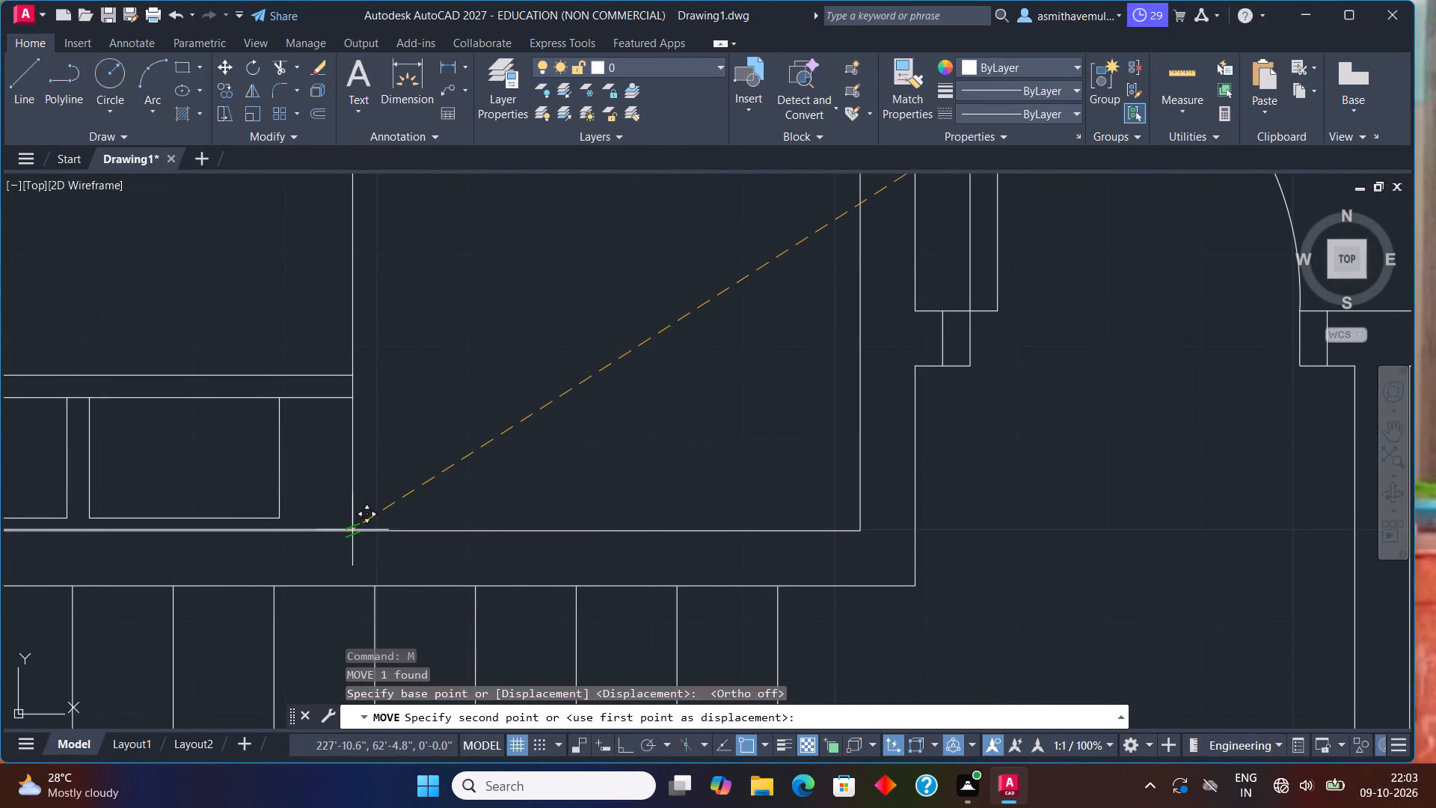
{"action": "left_click", "coordinate": [352, 532]}
Move the small round cross-patterned block from beside the three-seat sofa to the empty area west of the staircase.
{"action": "scroll", "coordinate": [477, 483], "scroll_direction": "down", "scroll_amount": 3}
{"action": "scroll", "coordinate": [523, 408], "scroll_direction": "down", "scroll_amount": 1}
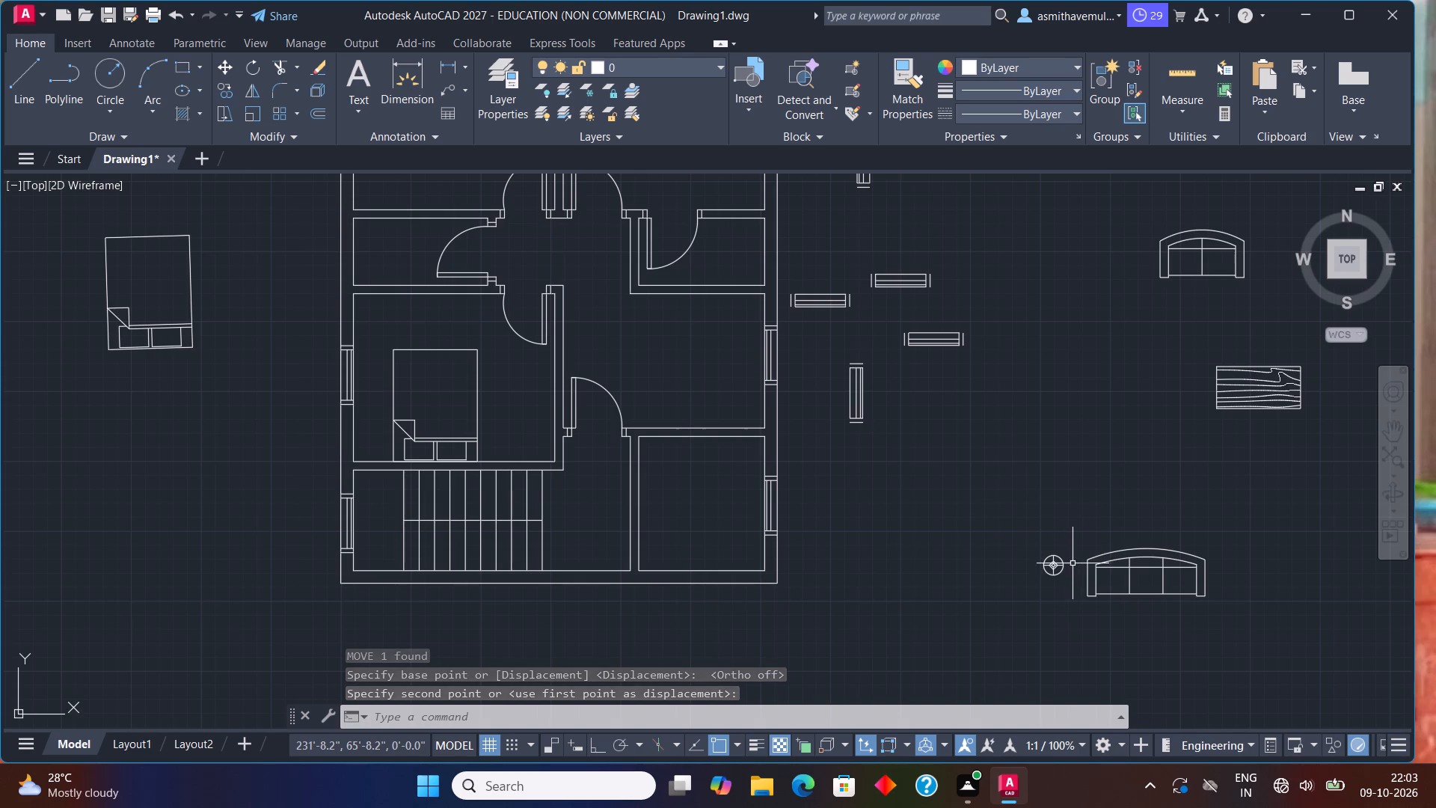
{"action": "left_click", "coordinate": [1057, 568]}
{"action": "key", "text": "m"}
{"action": "key", "text": "Return"}
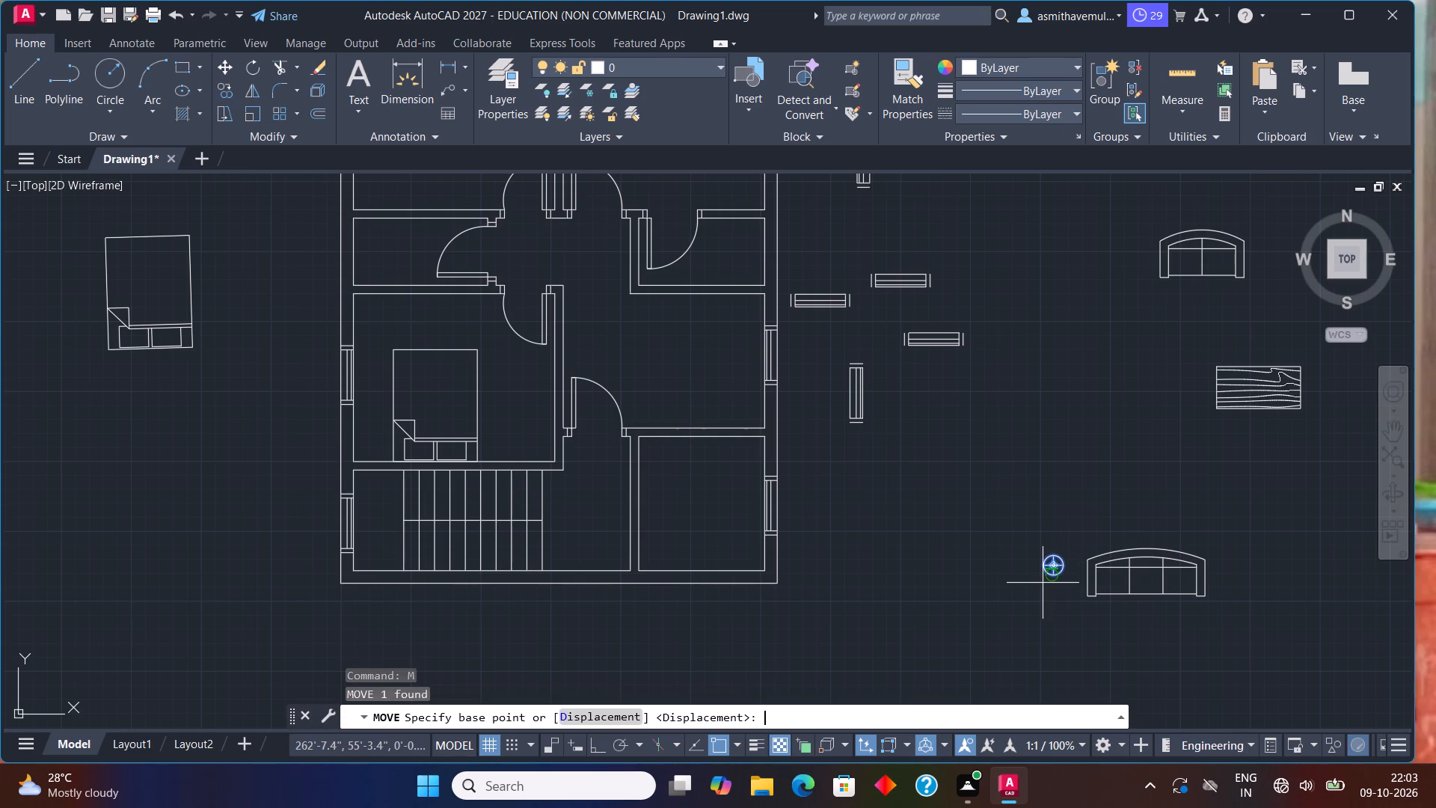
{"action": "left_click", "coordinate": [1047, 571]}
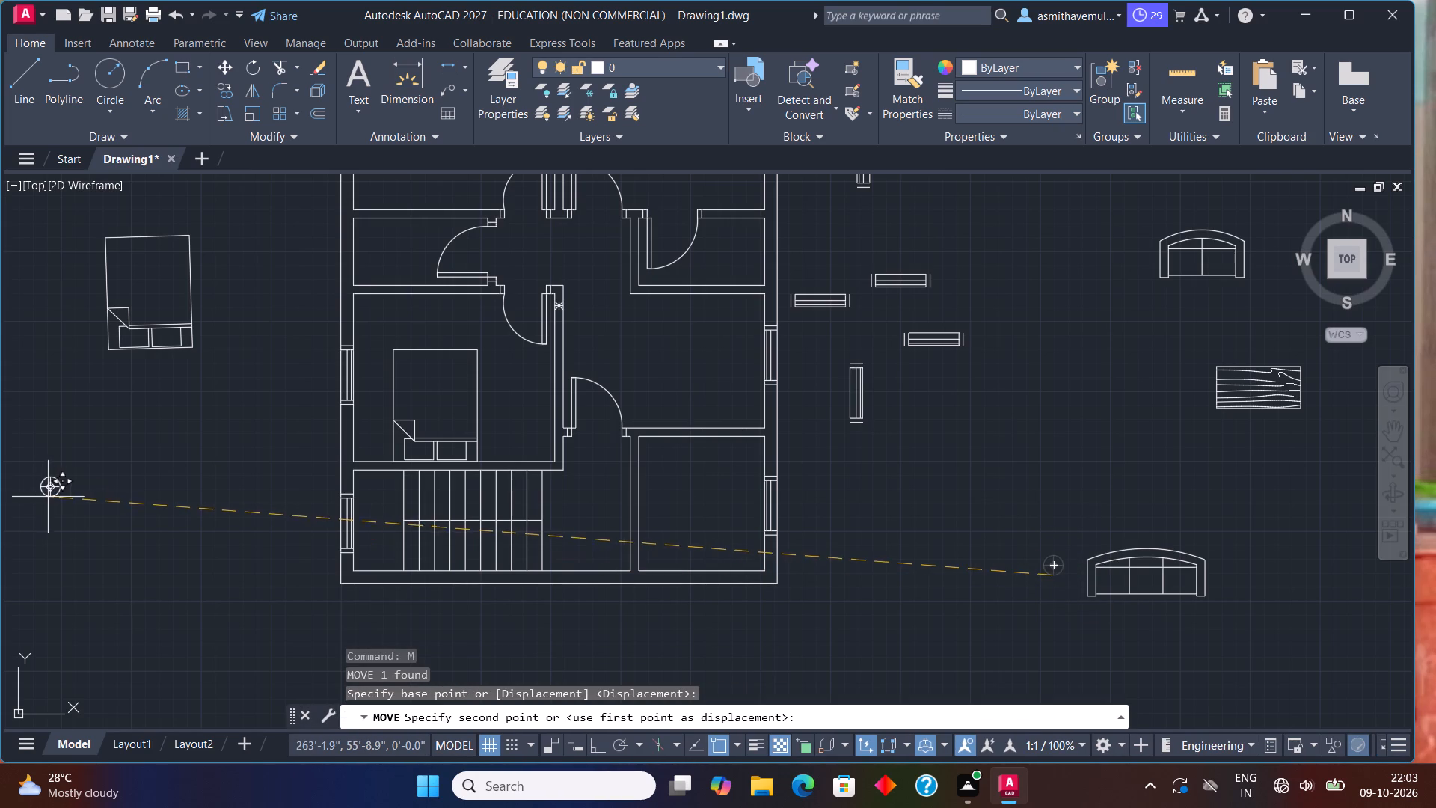
{"action": "scroll", "coordinate": [194, 492], "scroll_direction": "up", "scroll_amount": 1}
{"action": "left_click", "coordinate": [263, 489]}
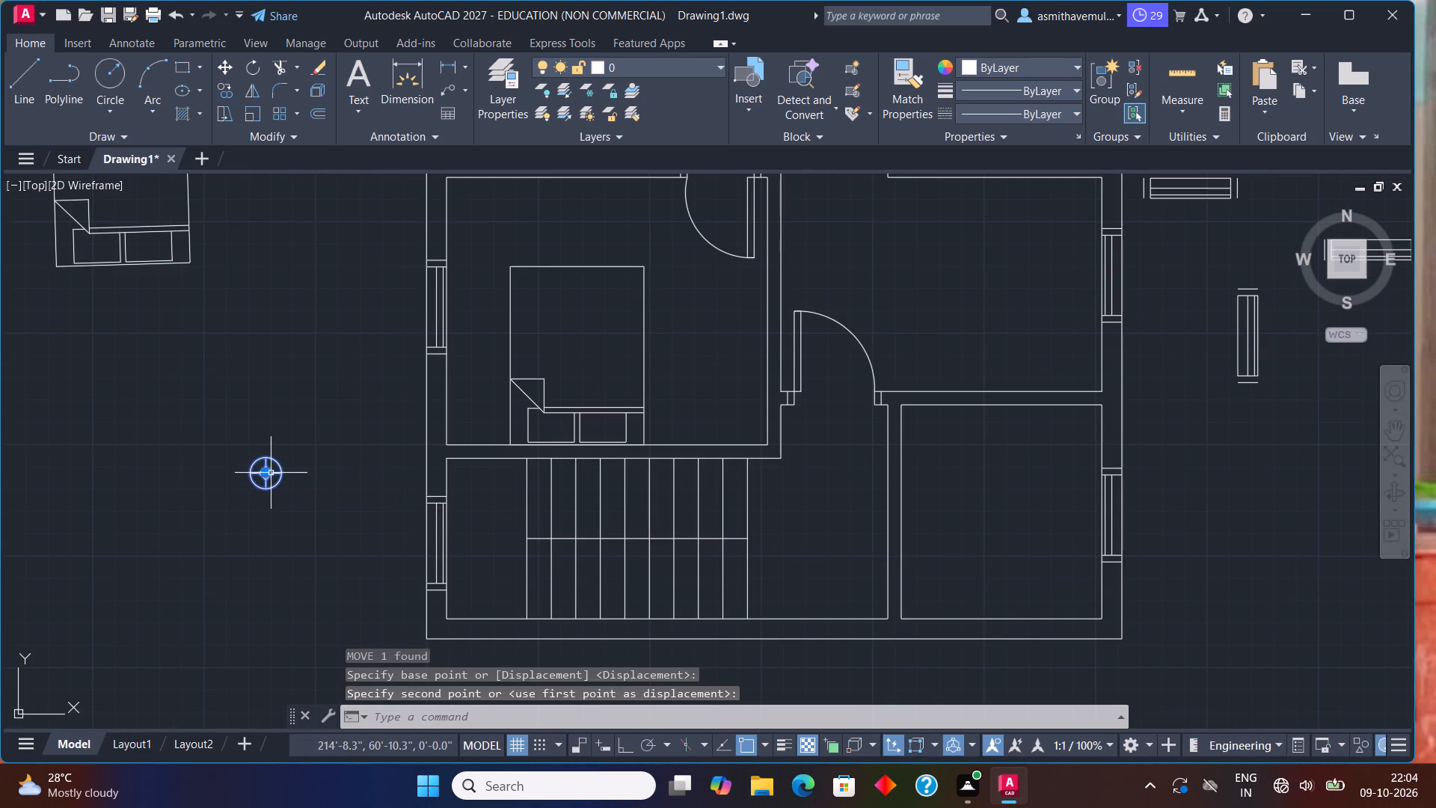
Enlarge the round block west of the staircase with Scale about its centre to roughly twice its size.
{"action": "left_click", "coordinate": [271, 473]}
{"action": "type", "text": "SCALE"}
{"action": "key", "text": "Return"}
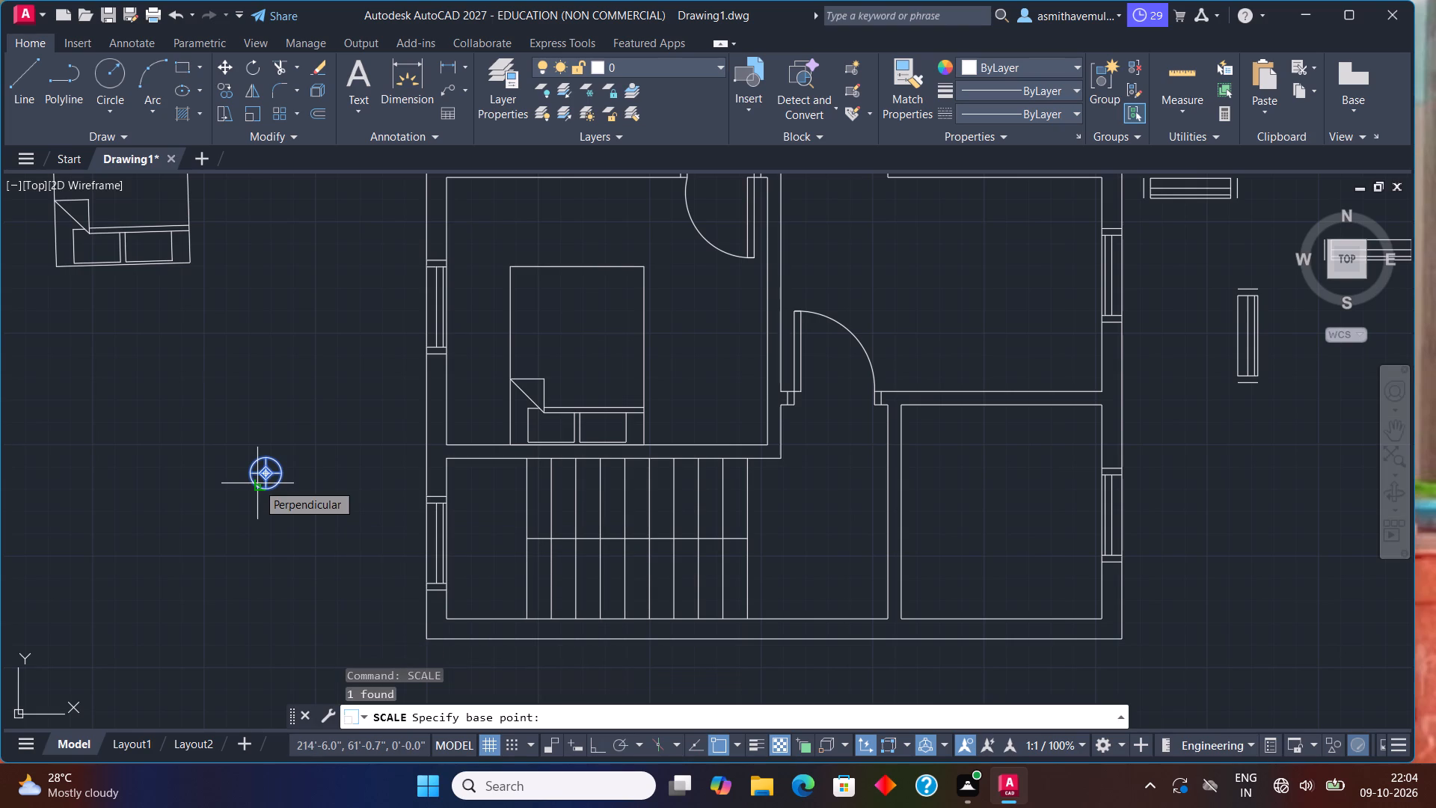
{"action": "left_click", "coordinate": [269, 470]}
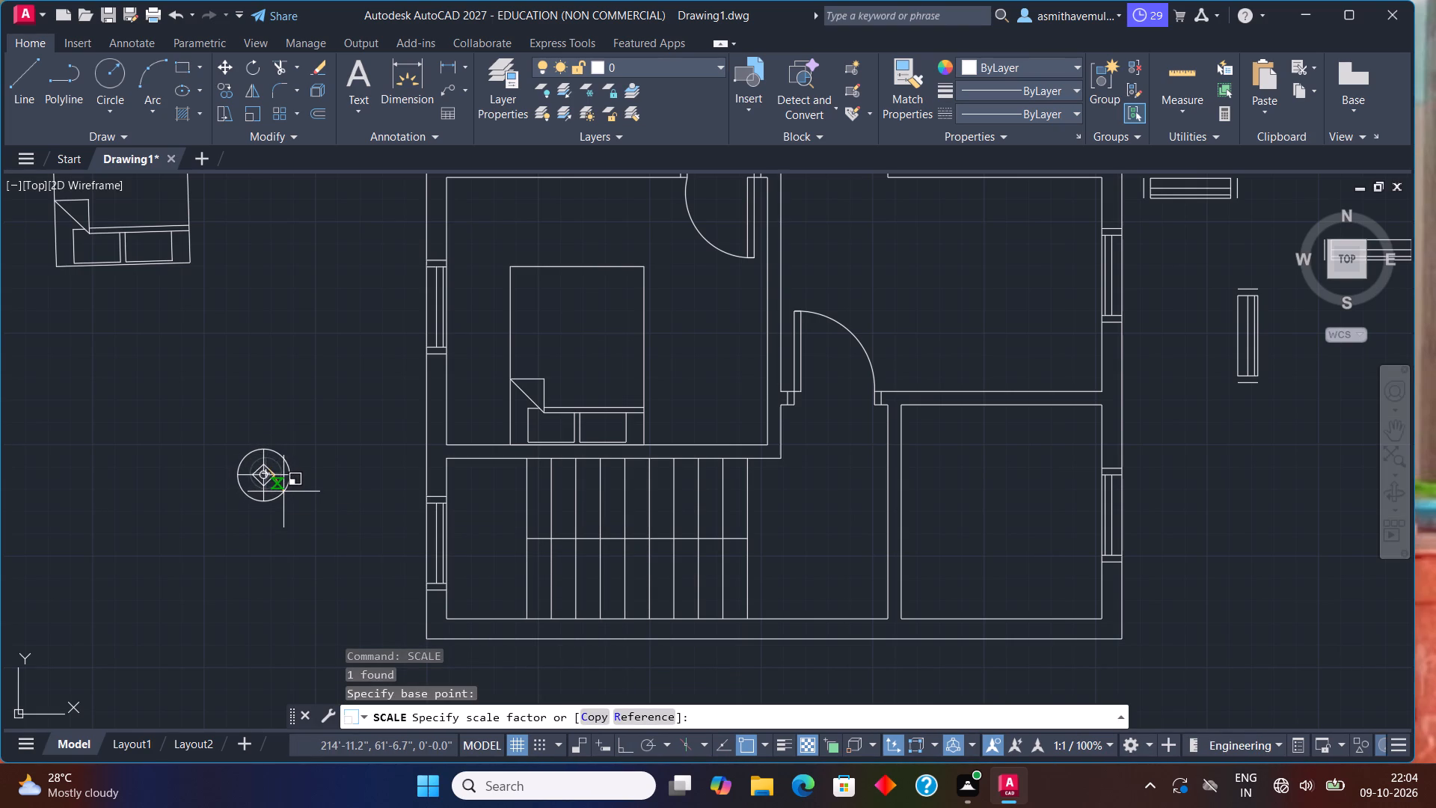
{"action": "left_click", "coordinate": [283, 492]}
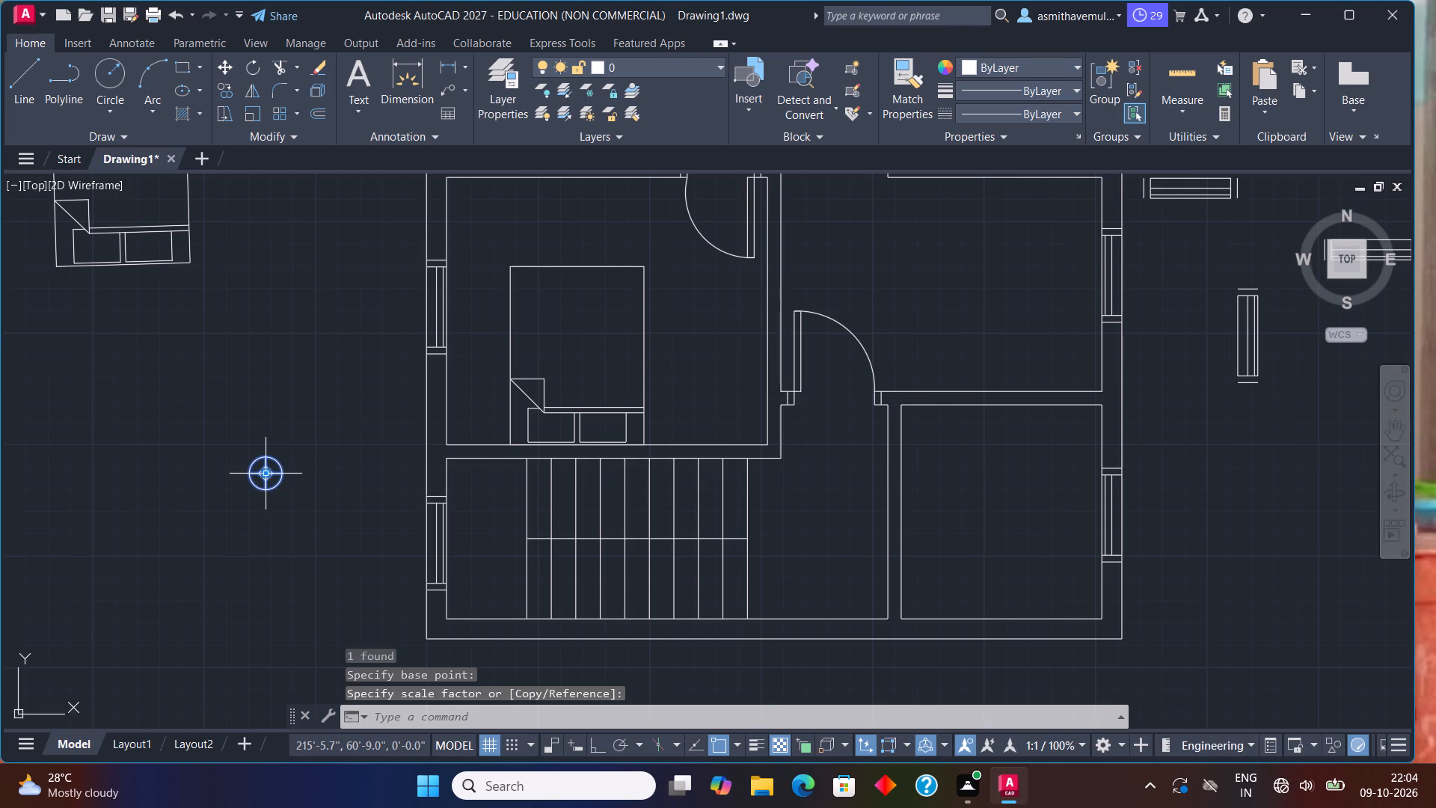
{"action": "left_click", "coordinate": [269, 474]}
{"action": "type", "text": "SCALE"}
{"action": "key", "text": "Return"}
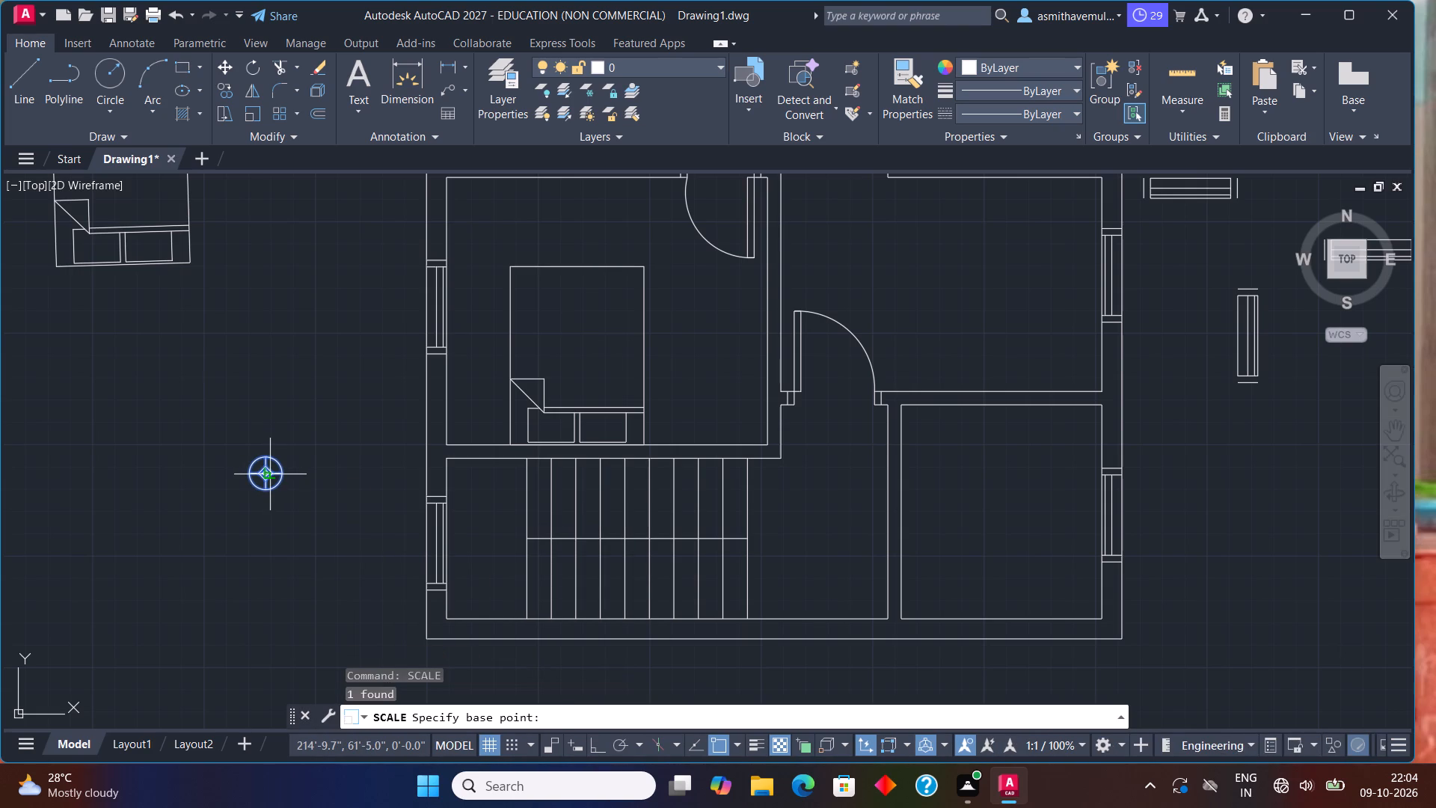
{"action": "left_click", "coordinate": [269, 474]}
{"action": "left_click", "coordinate": [298, 492]}
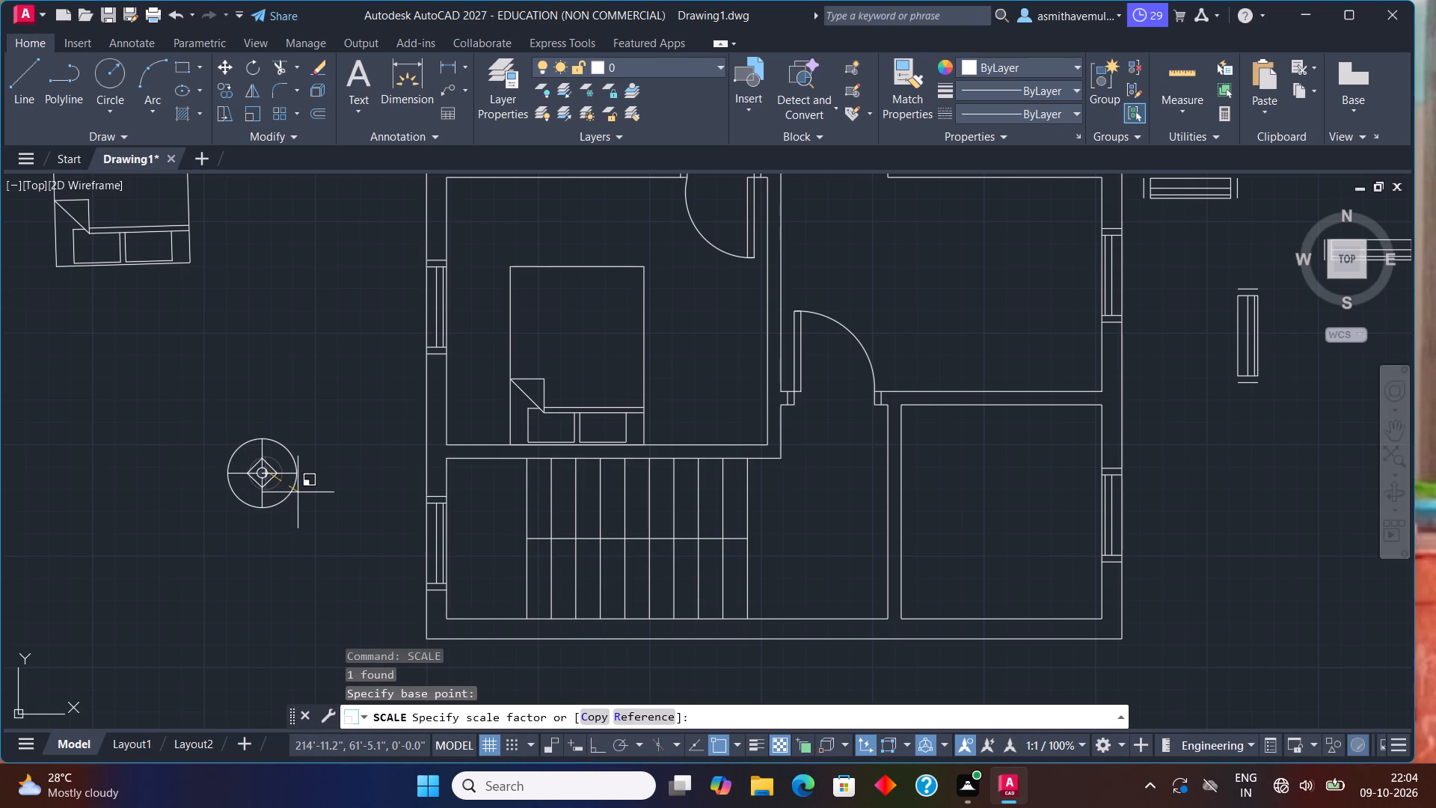
Scale the round block west of the staircase up slightly more about its centre.
{"action": "left_click_drag", "start_coordinate": [298, 447], "coordinate": [242, 500]}
{"action": "left_click", "coordinate": [242, 535]}
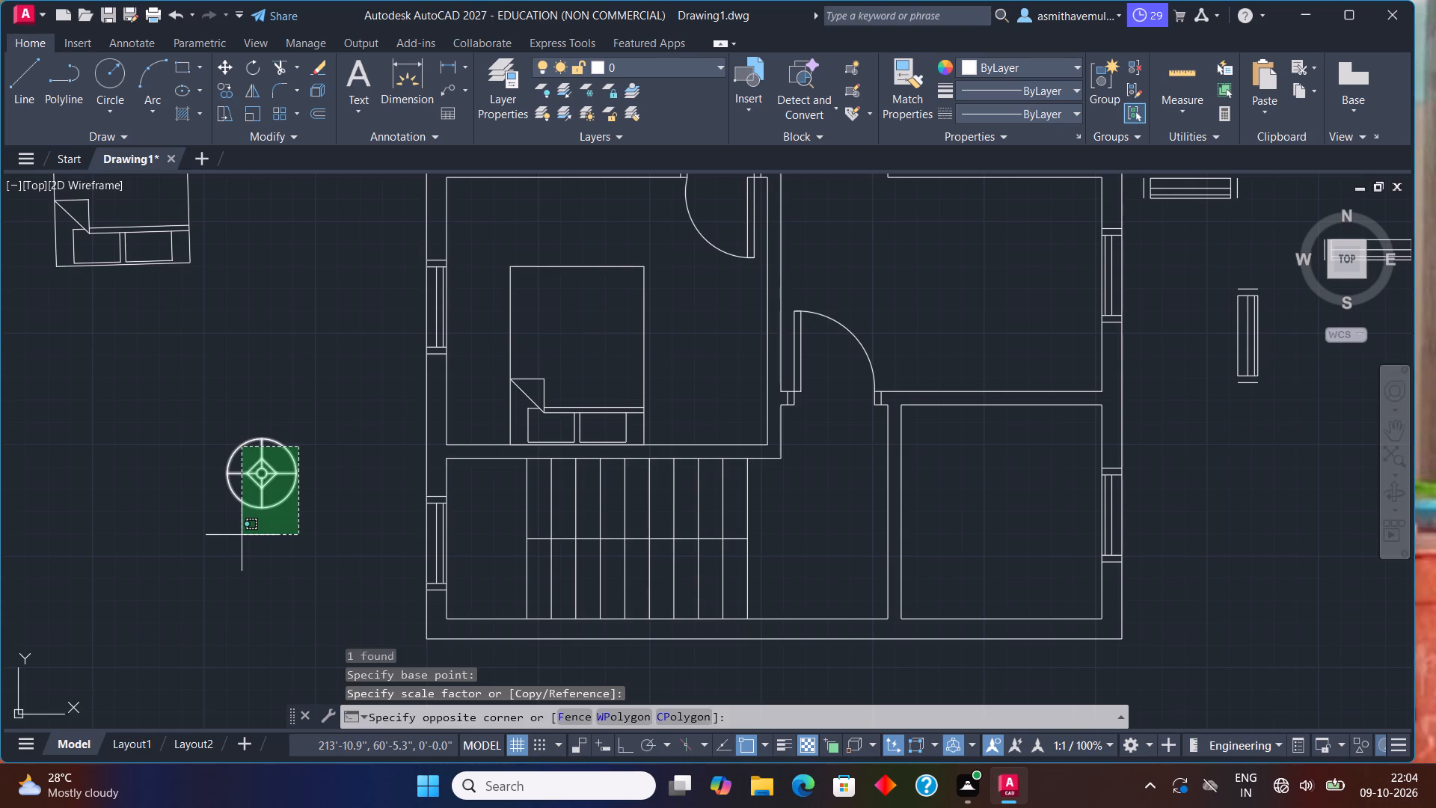
{"action": "type", "text": "SCALE"}
{"action": "key", "text": "Return"}
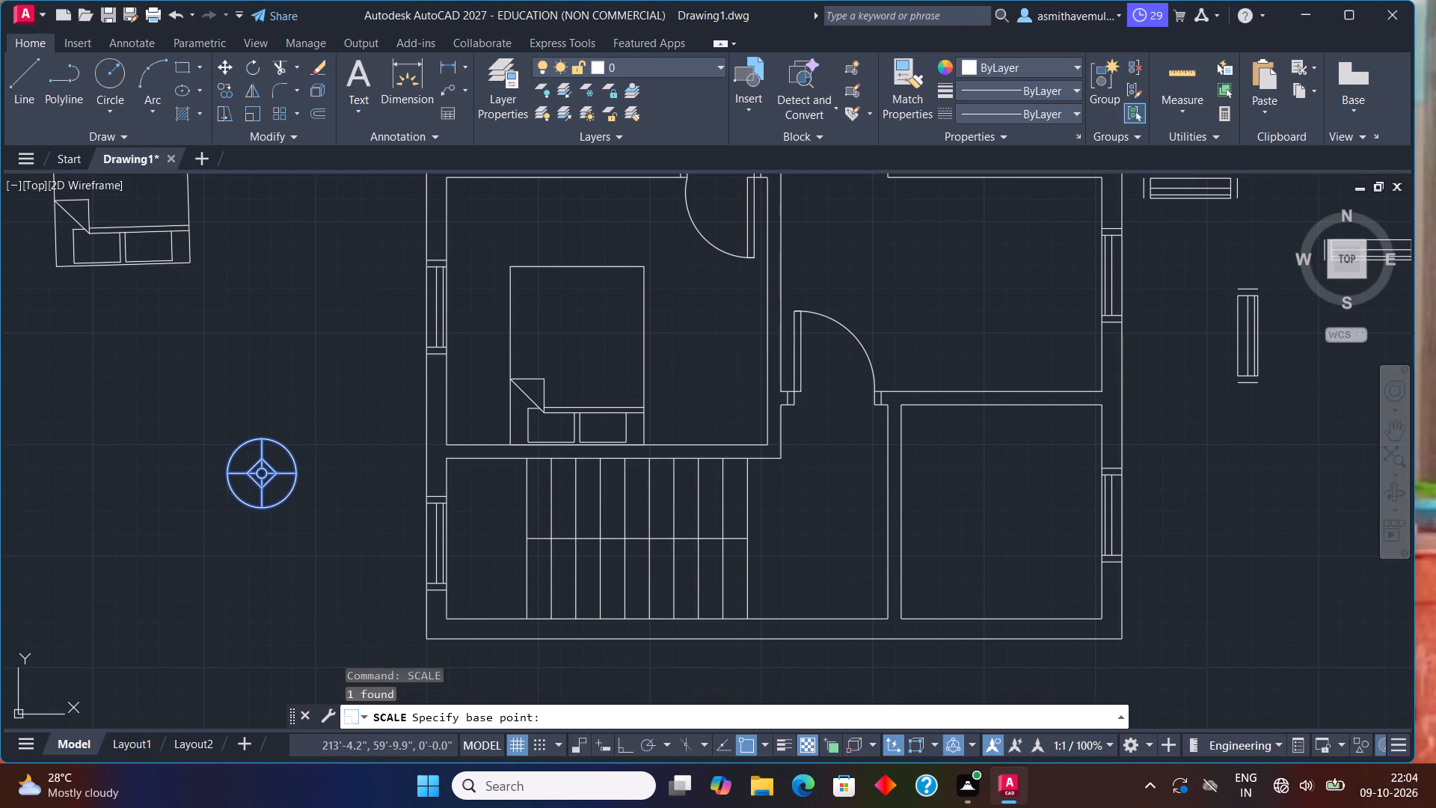
{"action": "left_click", "coordinate": [256, 471]}
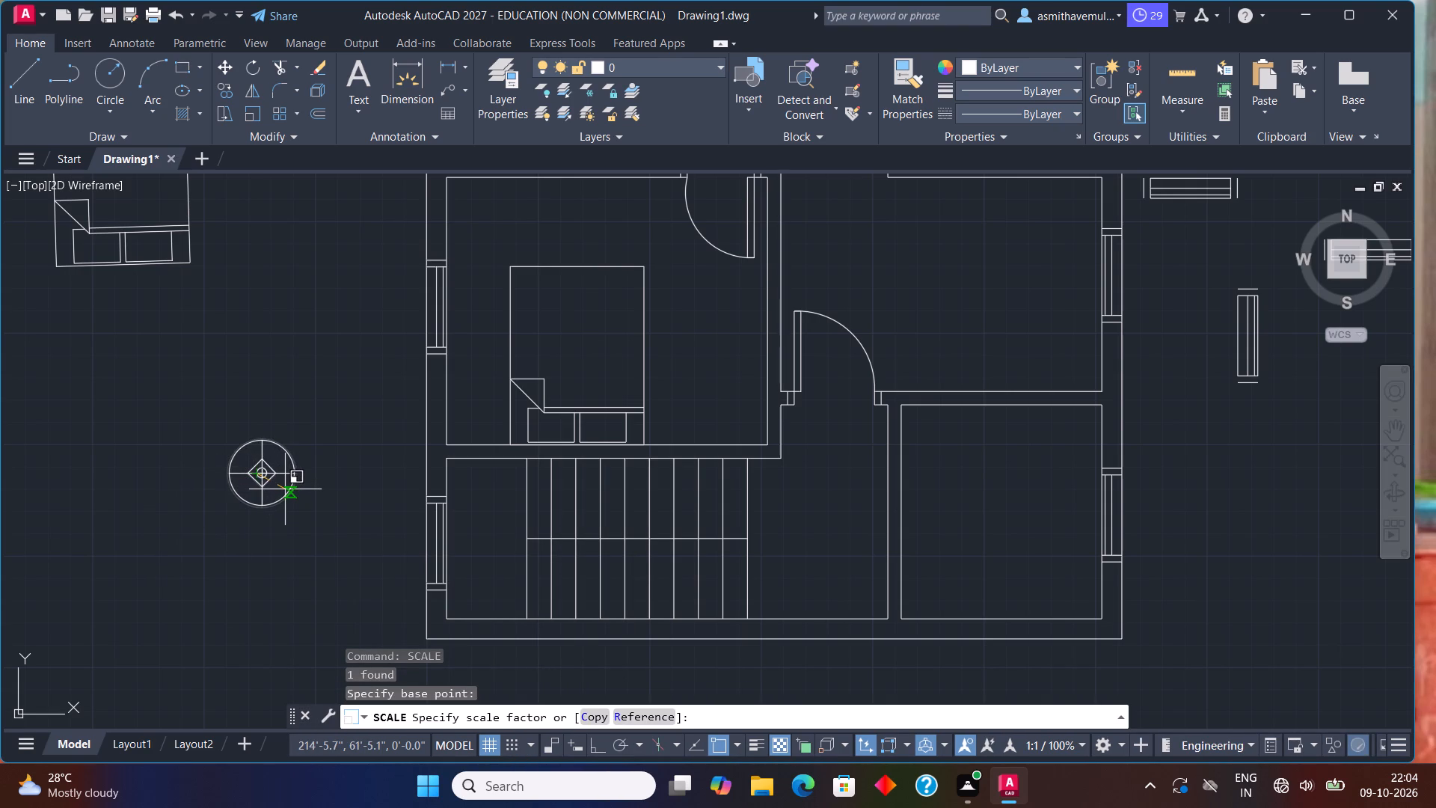
{"action": "left_click", "coordinate": [285, 489]}
Copy the enlarged round block to a spot just northeast of it, still west of the plan, and finish copying.
{"action": "scroll", "coordinate": [295, 435], "scroll_direction": "down", "scroll_amount": 1}
{"action": "left_click_drag", "start_coordinate": [296, 439], "coordinate": [283, 492]}
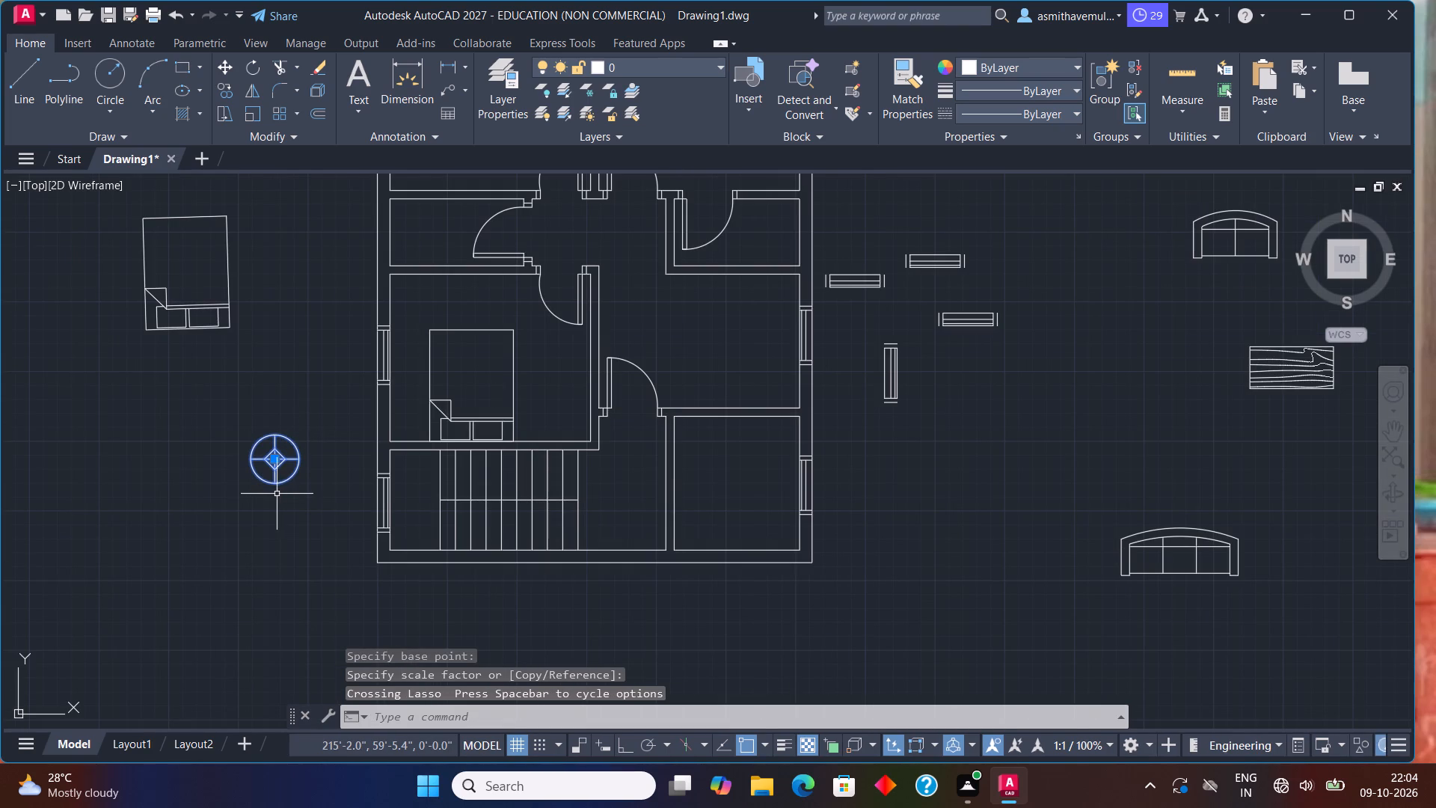
{"action": "type", "text": "COPY"}
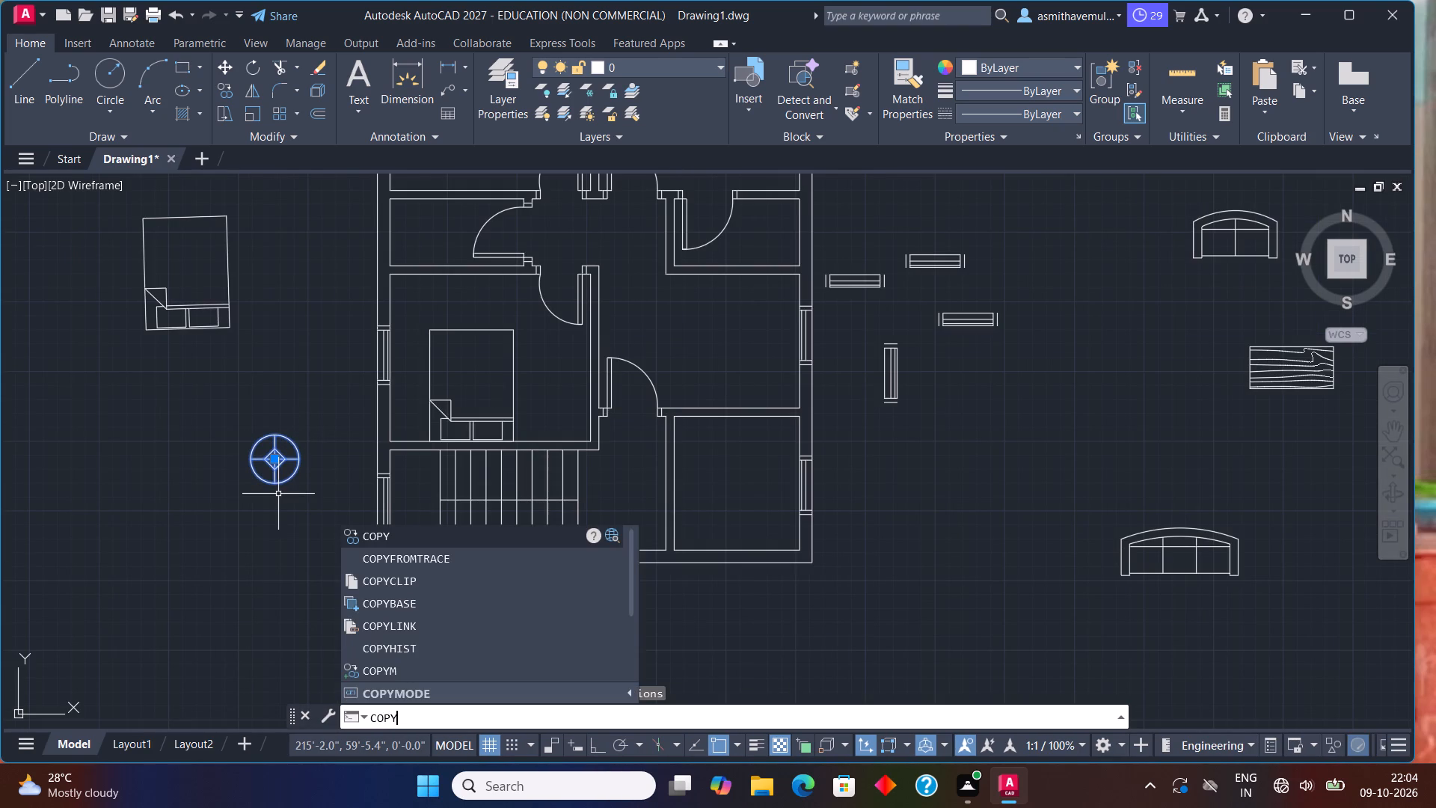
{"action": "key", "text": "Return"}
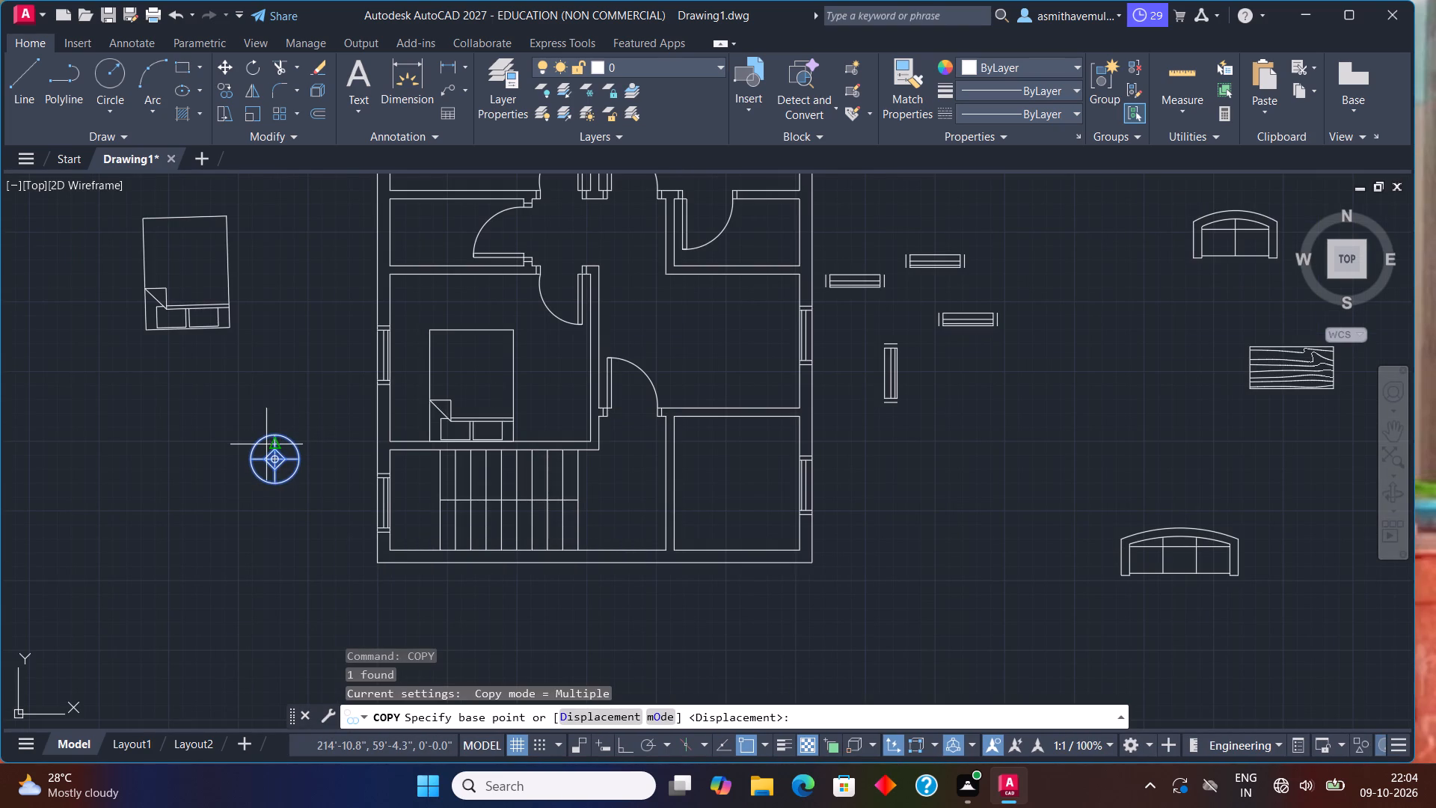
{"action": "left_click", "coordinate": [280, 459]}
{"action": "scroll", "coordinate": [426, 413], "scroll_direction": "up", "scroll_amount": 1}
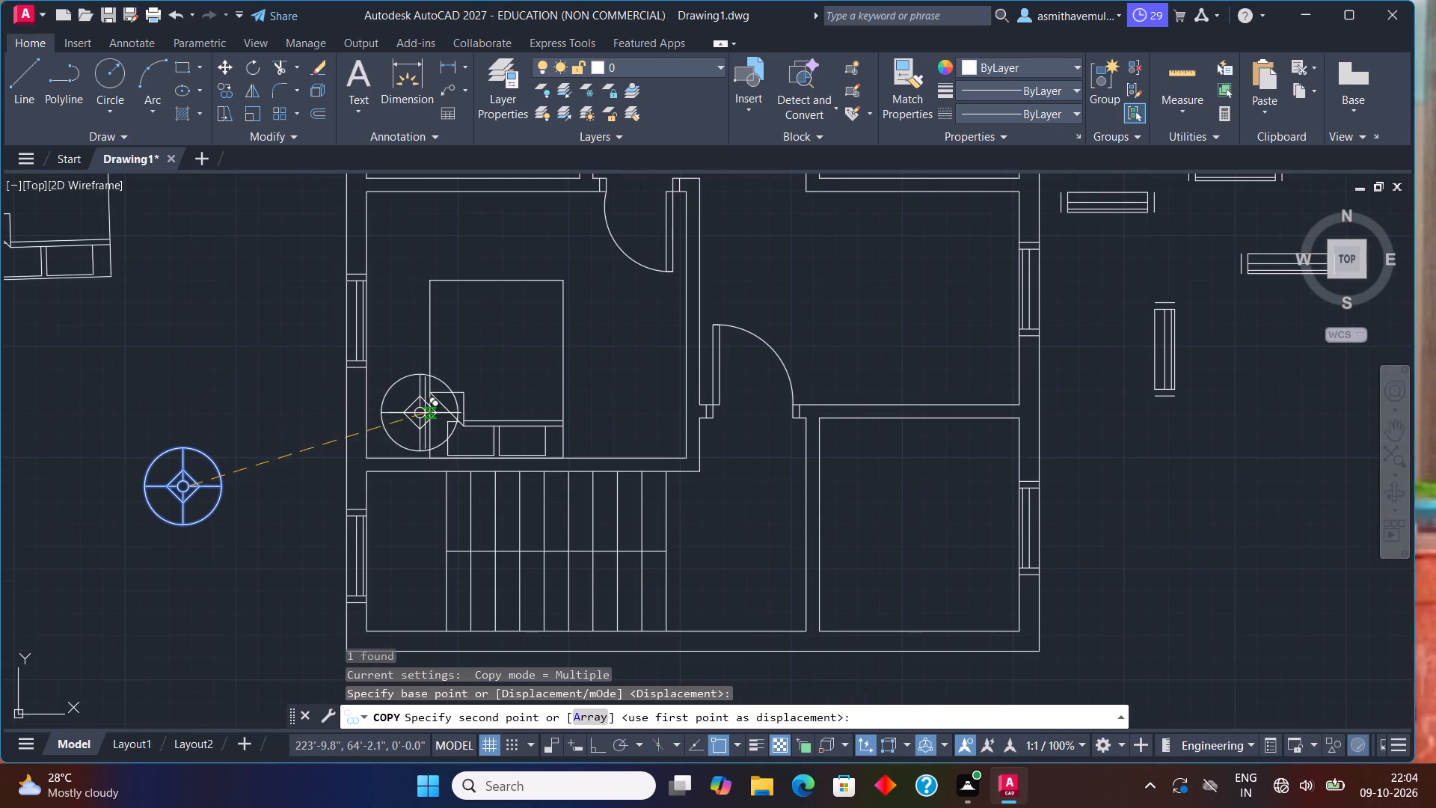
{"action": "left_click", "coordinate": [250, 383]}
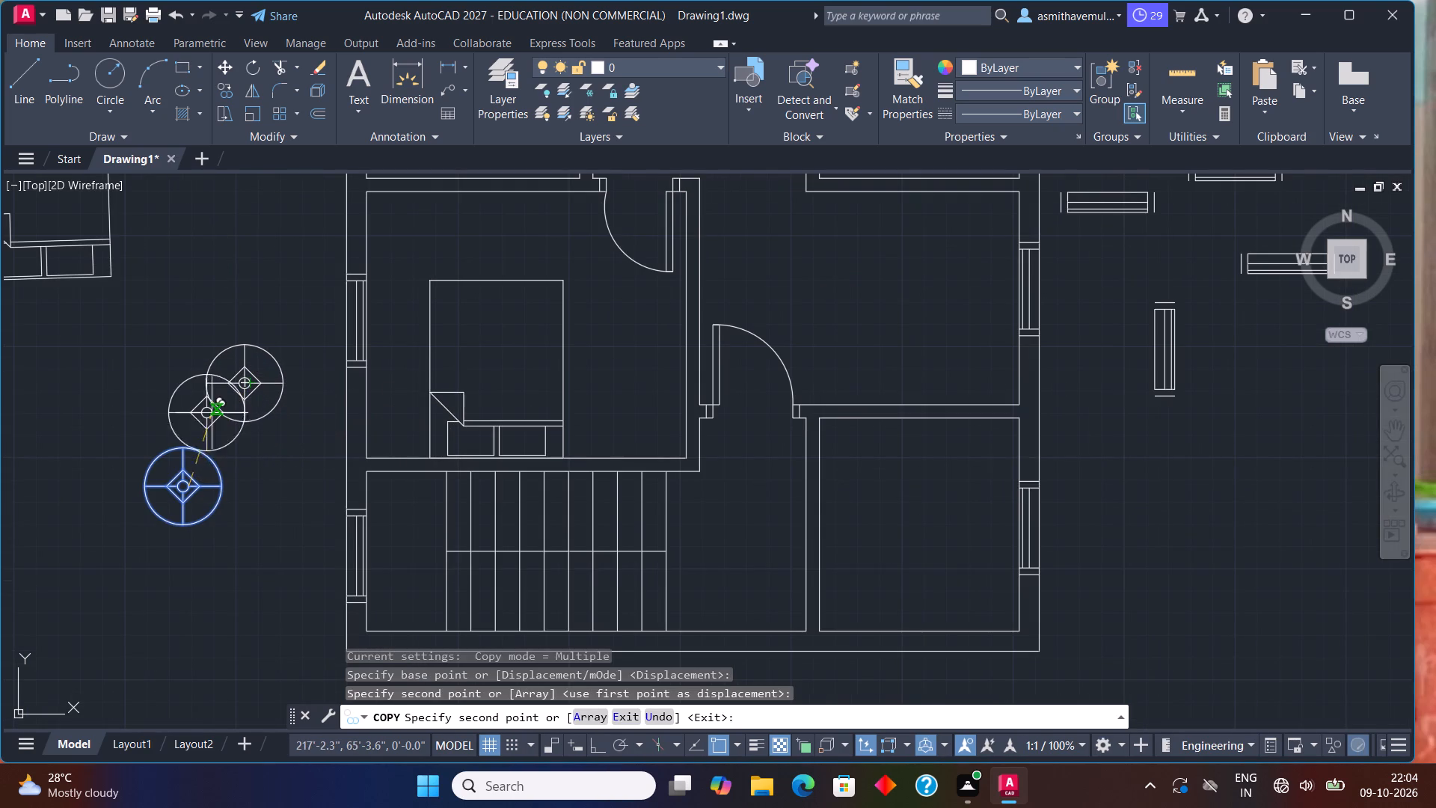
{"action": "key", "text": "Escape"}
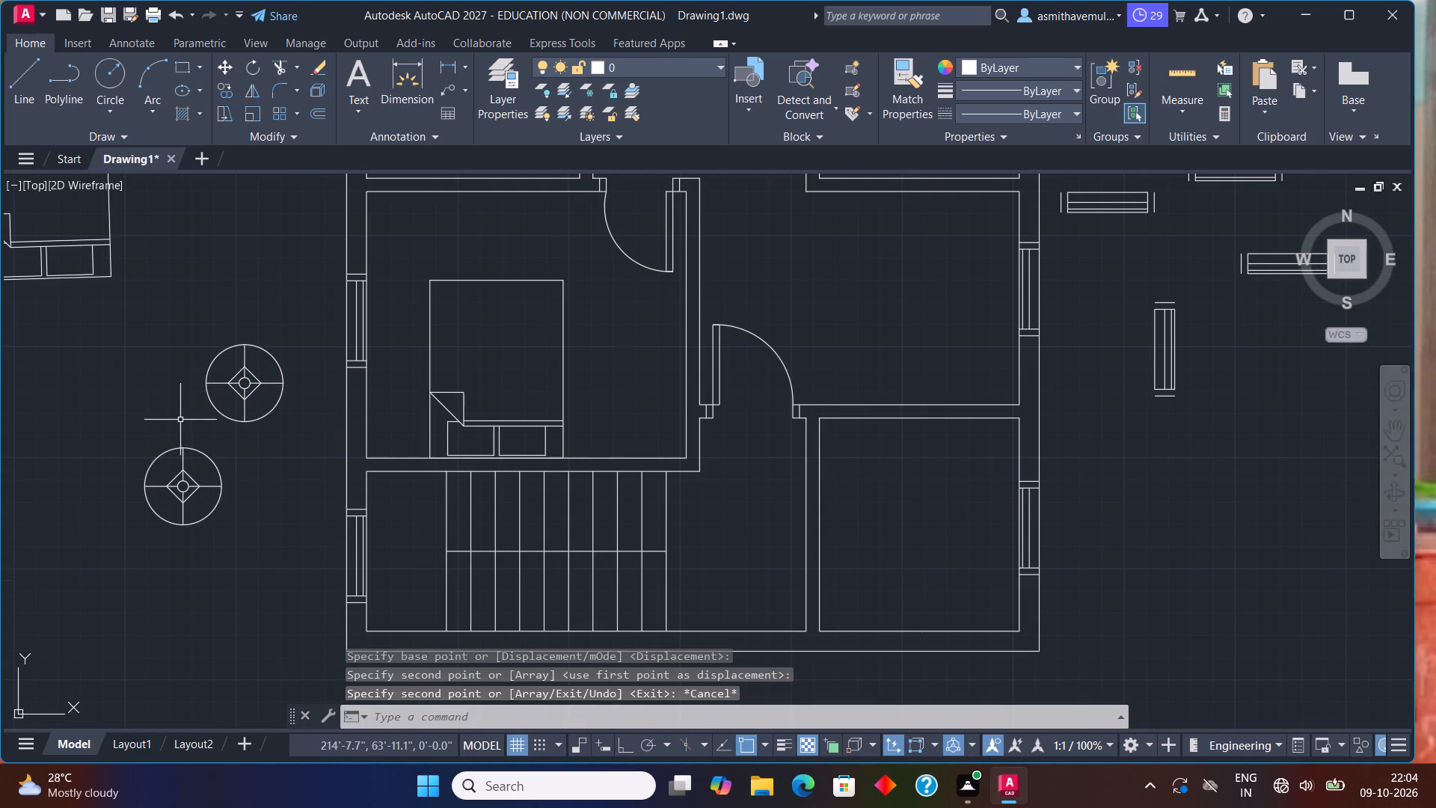
Shrink the southern of the two round blocks with Scale about its centre to less than half its size.
{"action": "left_click_drag", "start_coordinate": [188, 417], "coordinate": [256, 569]}
{"action": "key", "text": "c"}
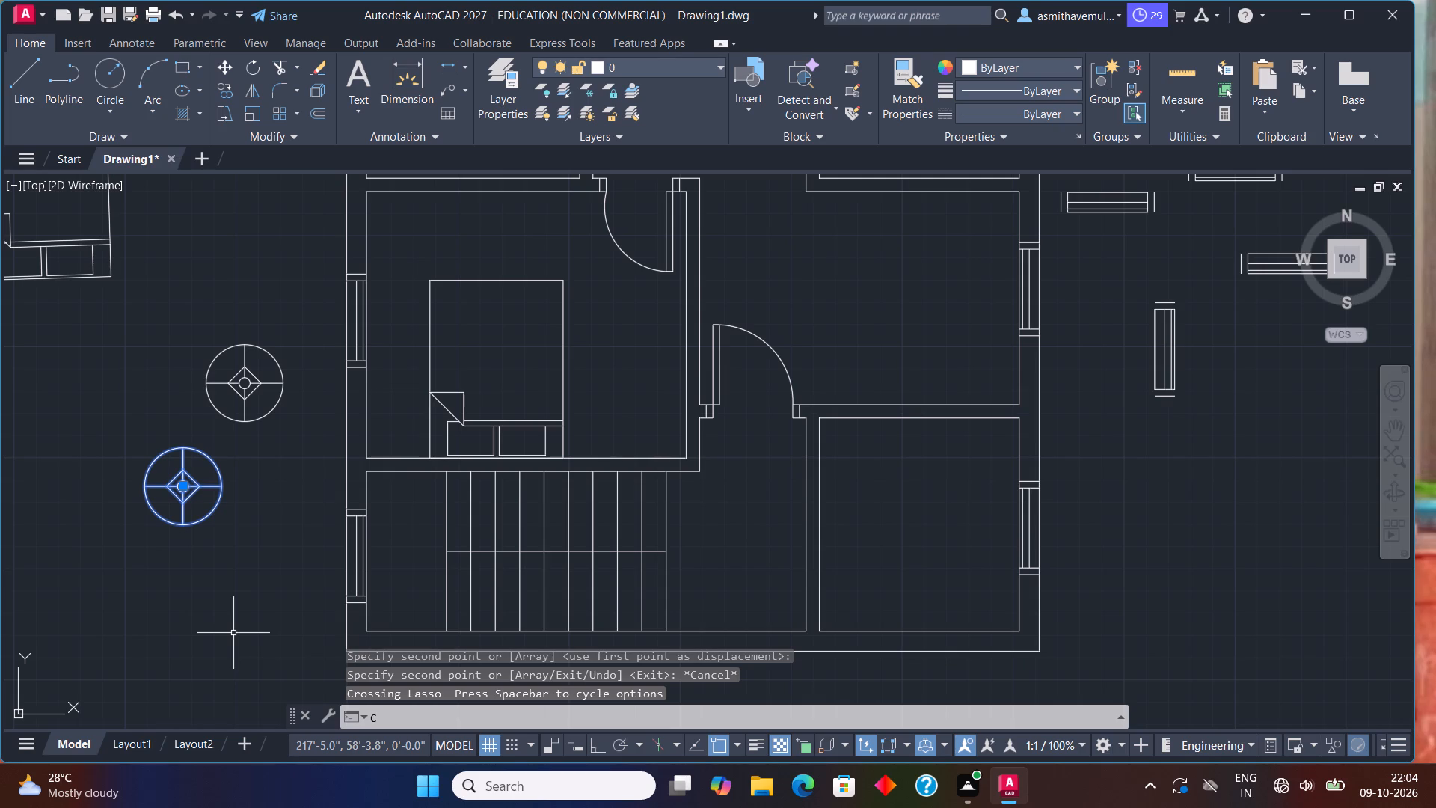
{"action": "key", "text": "BackSpace"}
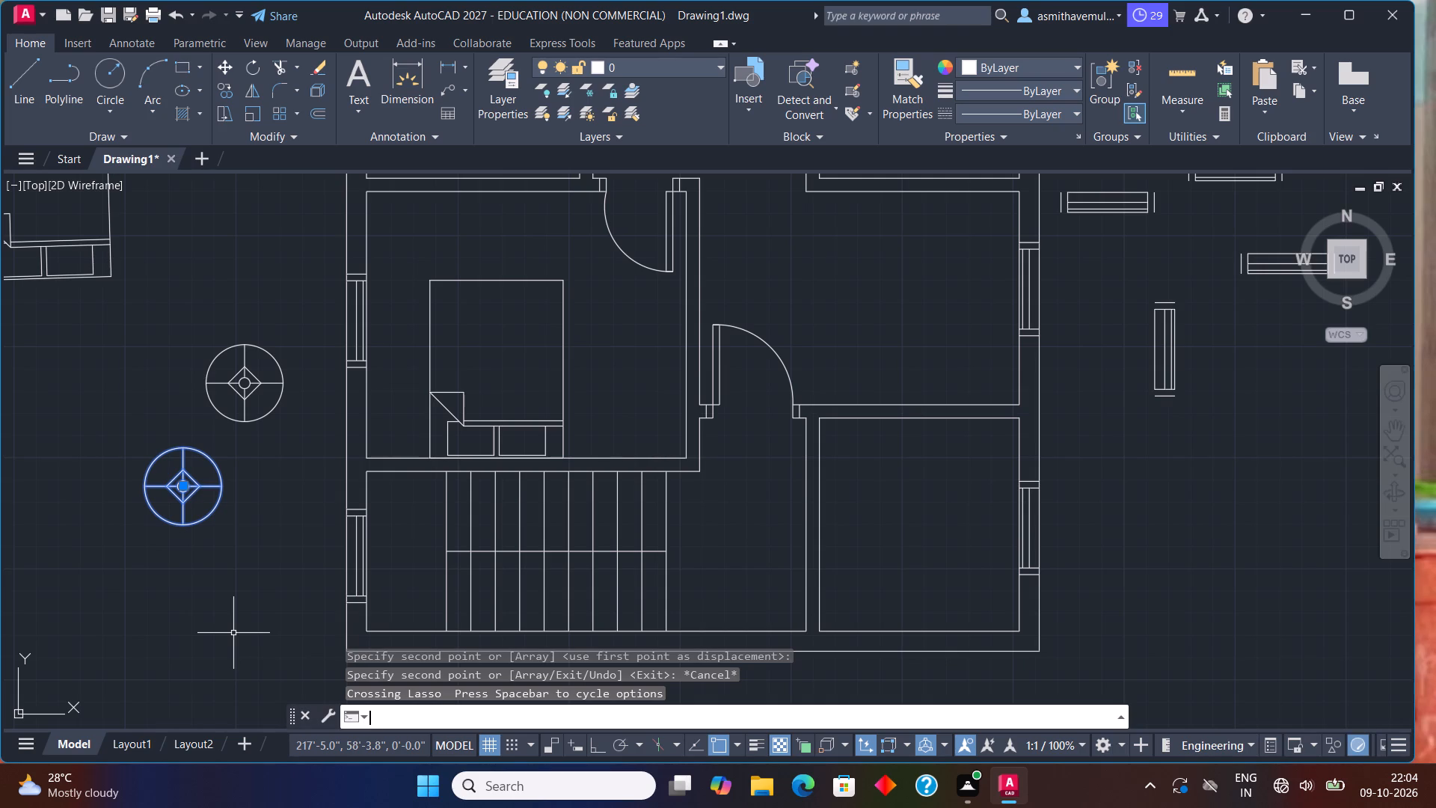
{"action": "type", "text": "SCALE"}
{"action": "key", "text": "Return"}
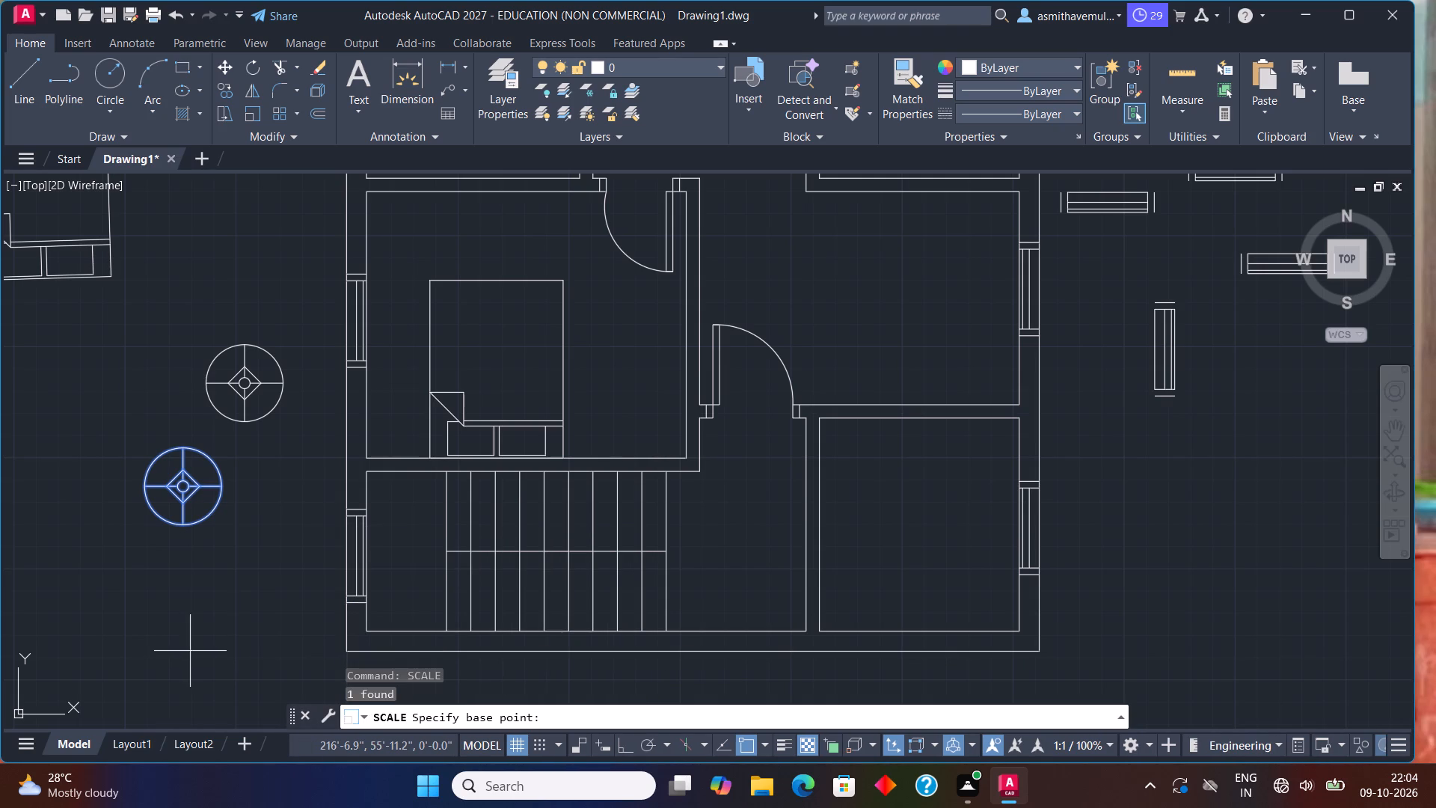
{"action": "left_click", "coordinate": [182, 486]}
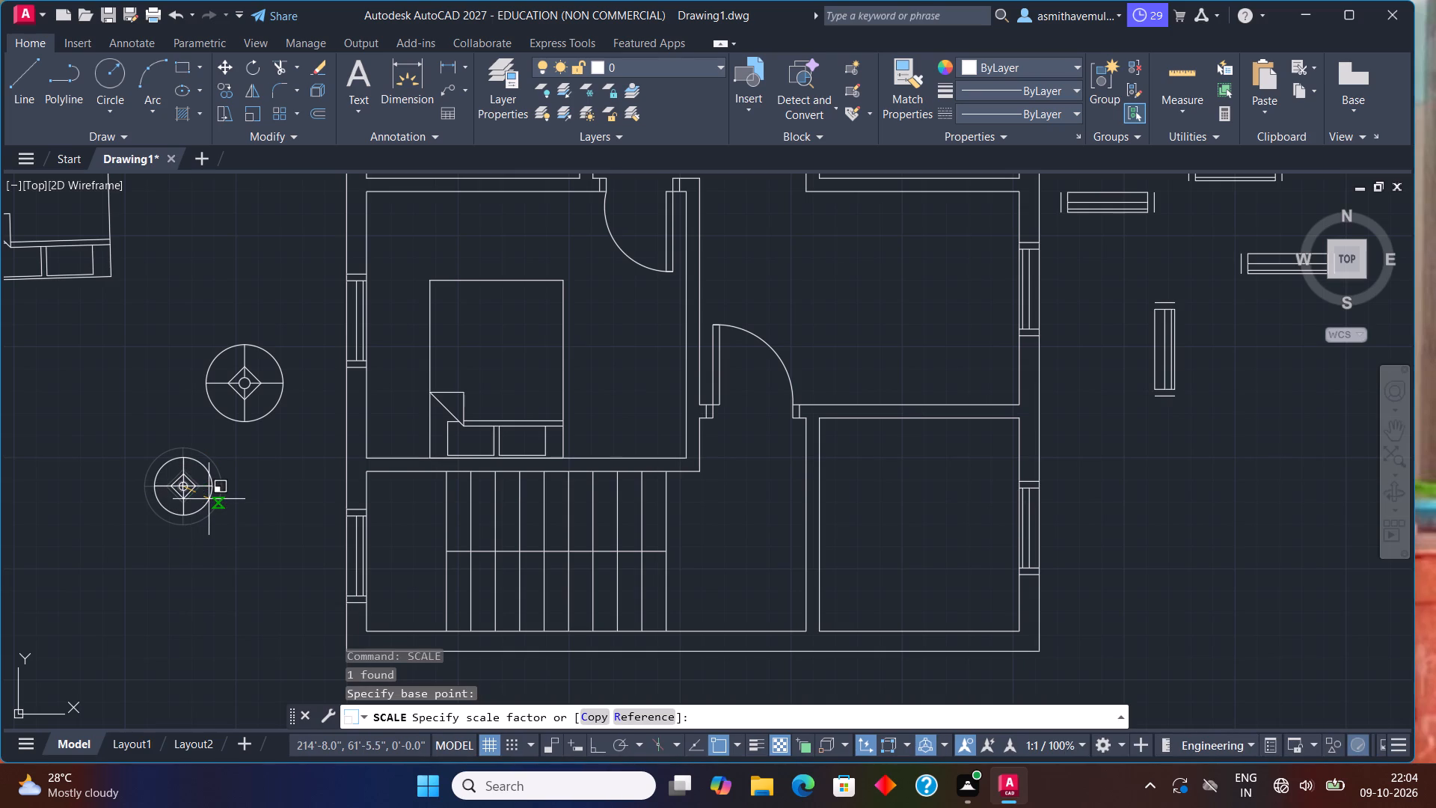
{"action": "left_click", "coordinate": [209, 499]}
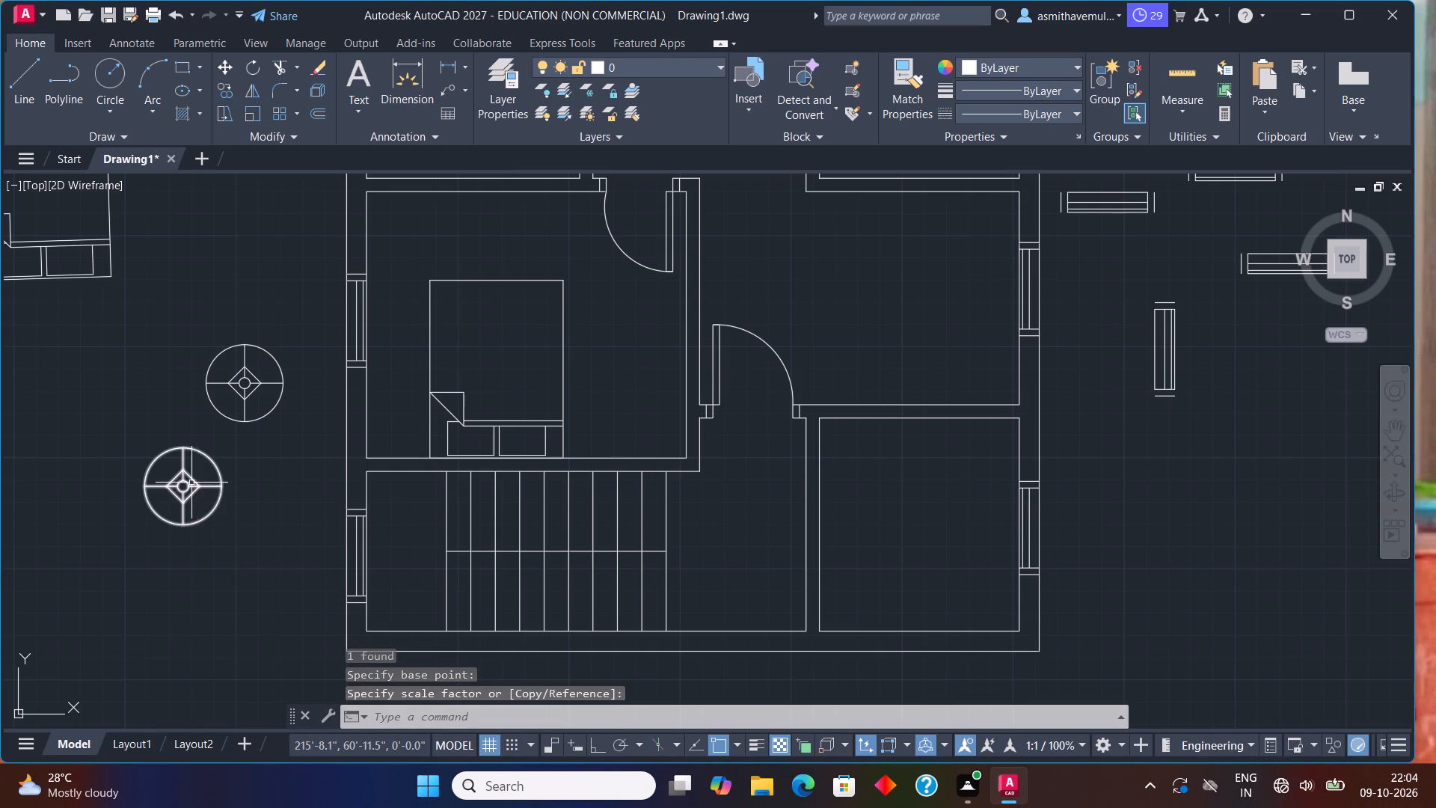
{"action": "left_click", "coordinate": [191, 483]}
{"action": "type", "text": "SCALE"}
{"action": "key", "text": "Return"}
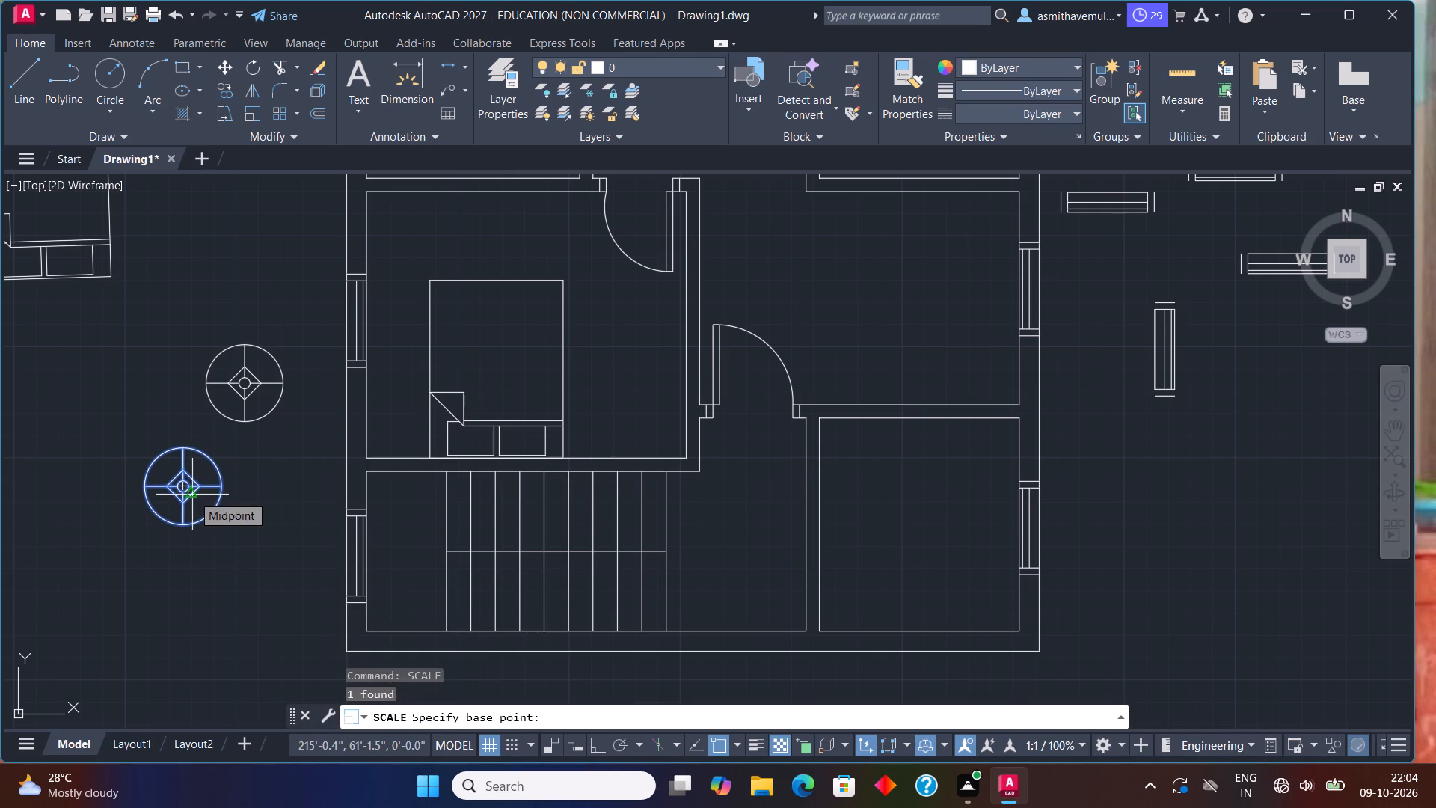
{"action": "left_click", "coordinate": [181, 485]}
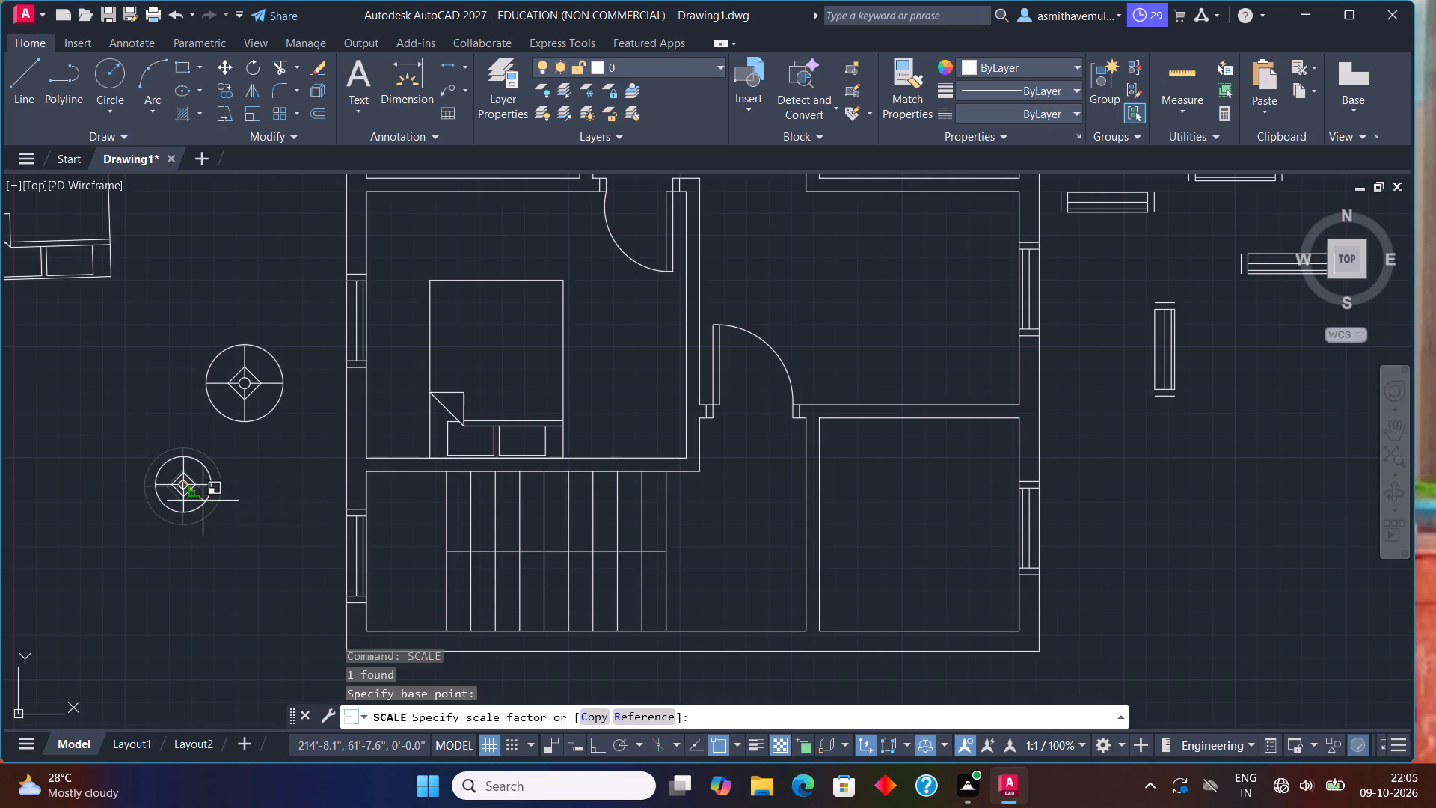
{"action": "left_click", "coordinate": [203, 500]}
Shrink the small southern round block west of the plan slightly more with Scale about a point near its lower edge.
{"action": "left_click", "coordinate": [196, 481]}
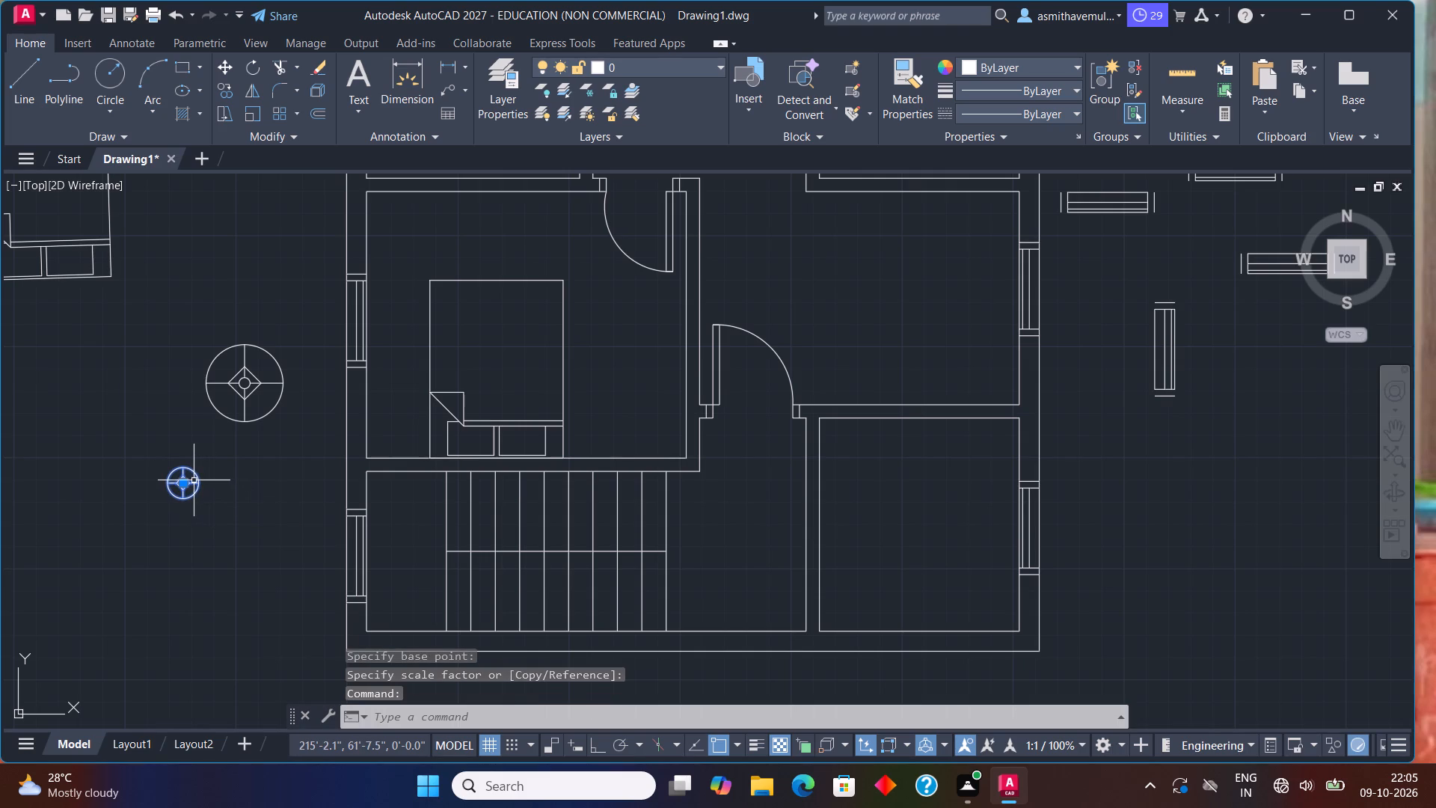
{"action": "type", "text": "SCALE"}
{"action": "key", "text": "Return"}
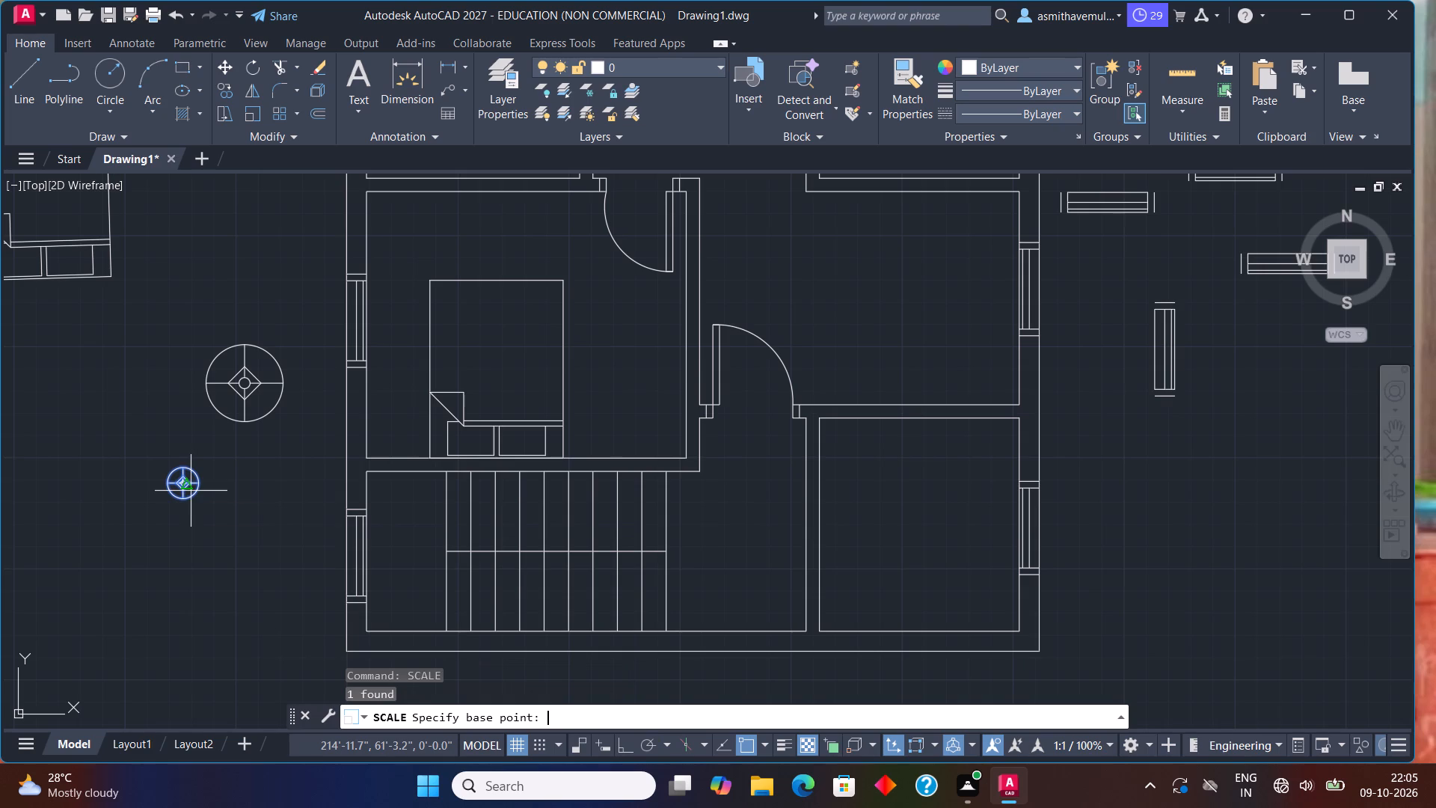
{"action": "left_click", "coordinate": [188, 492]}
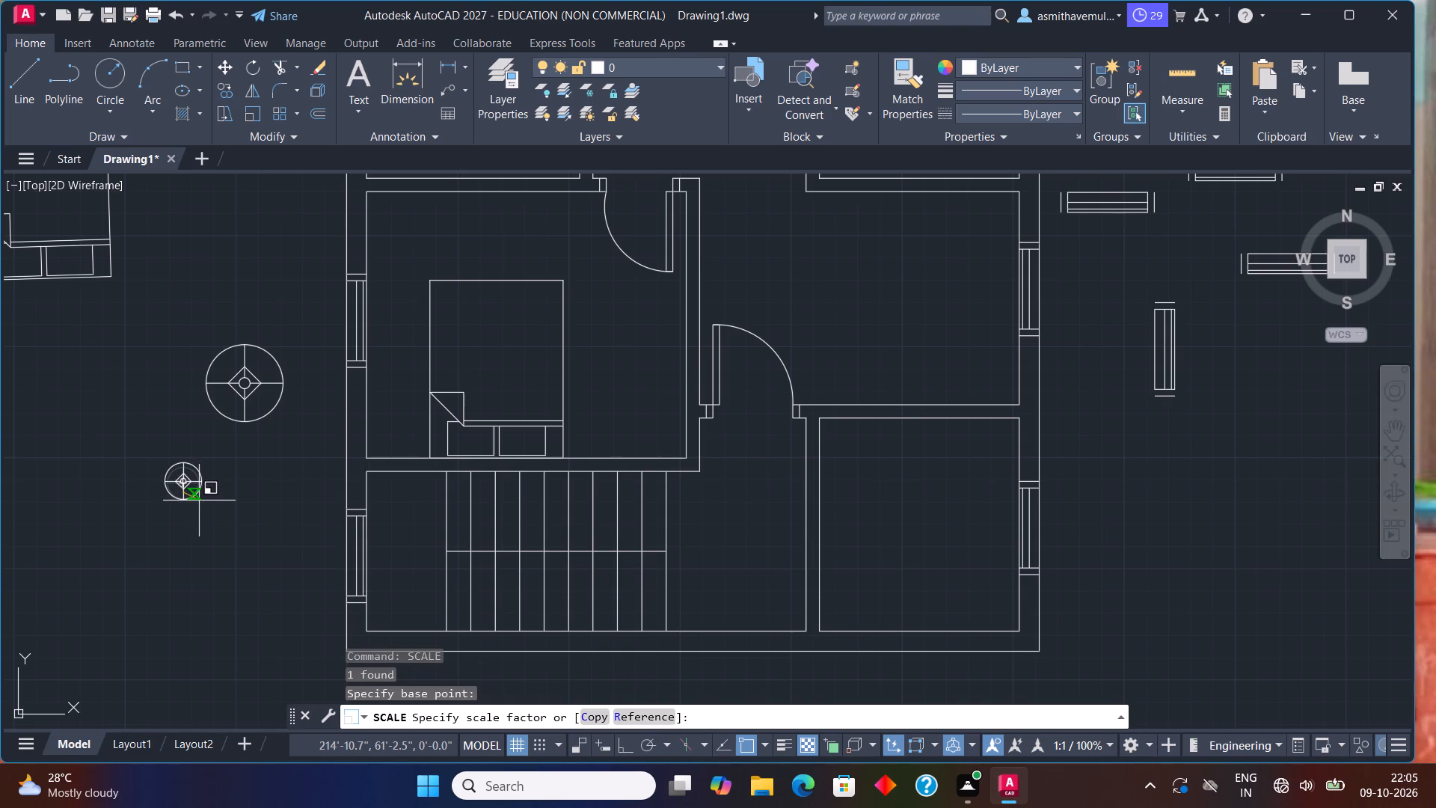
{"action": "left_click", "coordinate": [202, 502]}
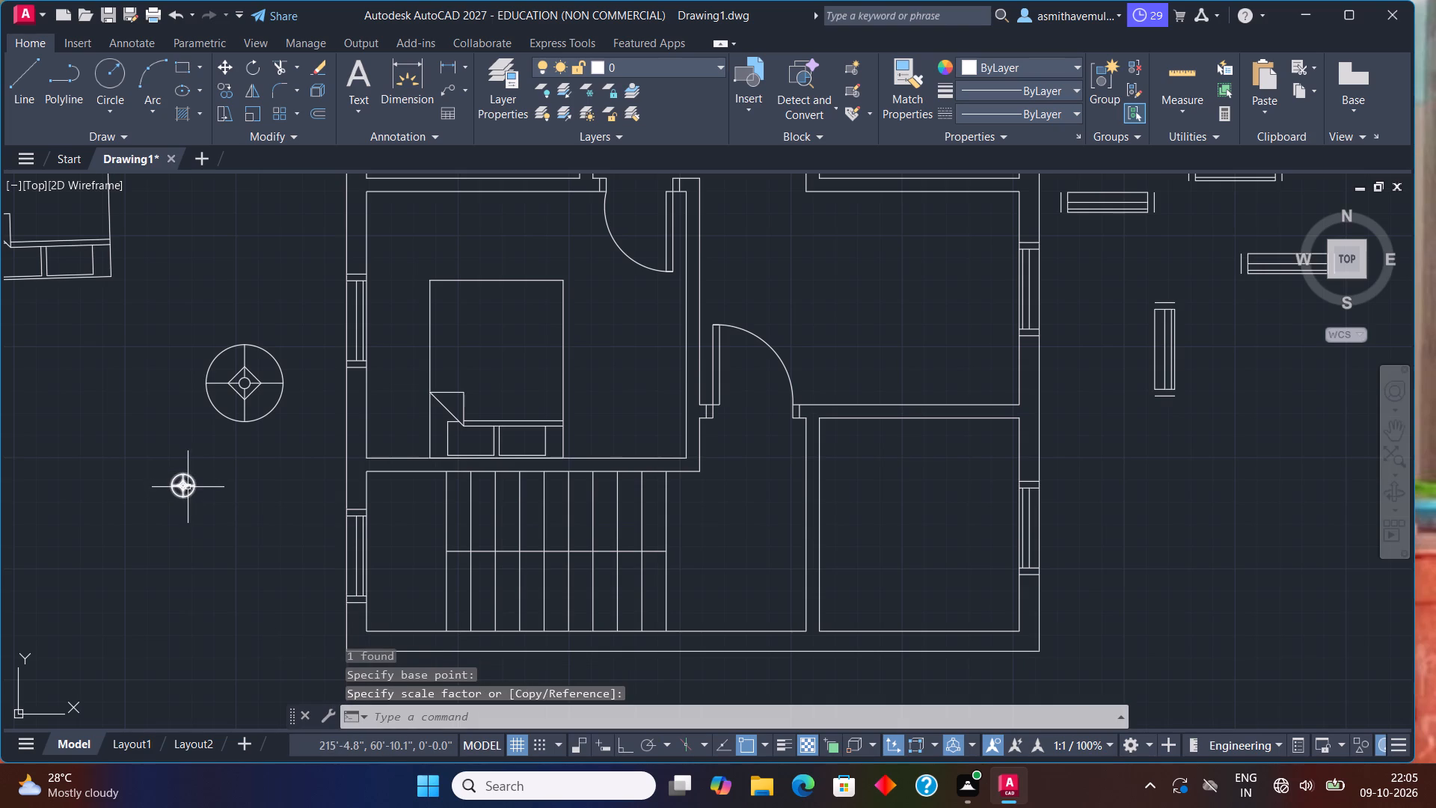
Enlarge the small southern round block with Scale about its lower edge to roughly twice its size.
{"action": "left_click", "coordinate": [190, 488]}
{"action": "type", "text": "SCALE"}
{"action": "key", "text": "Return"}
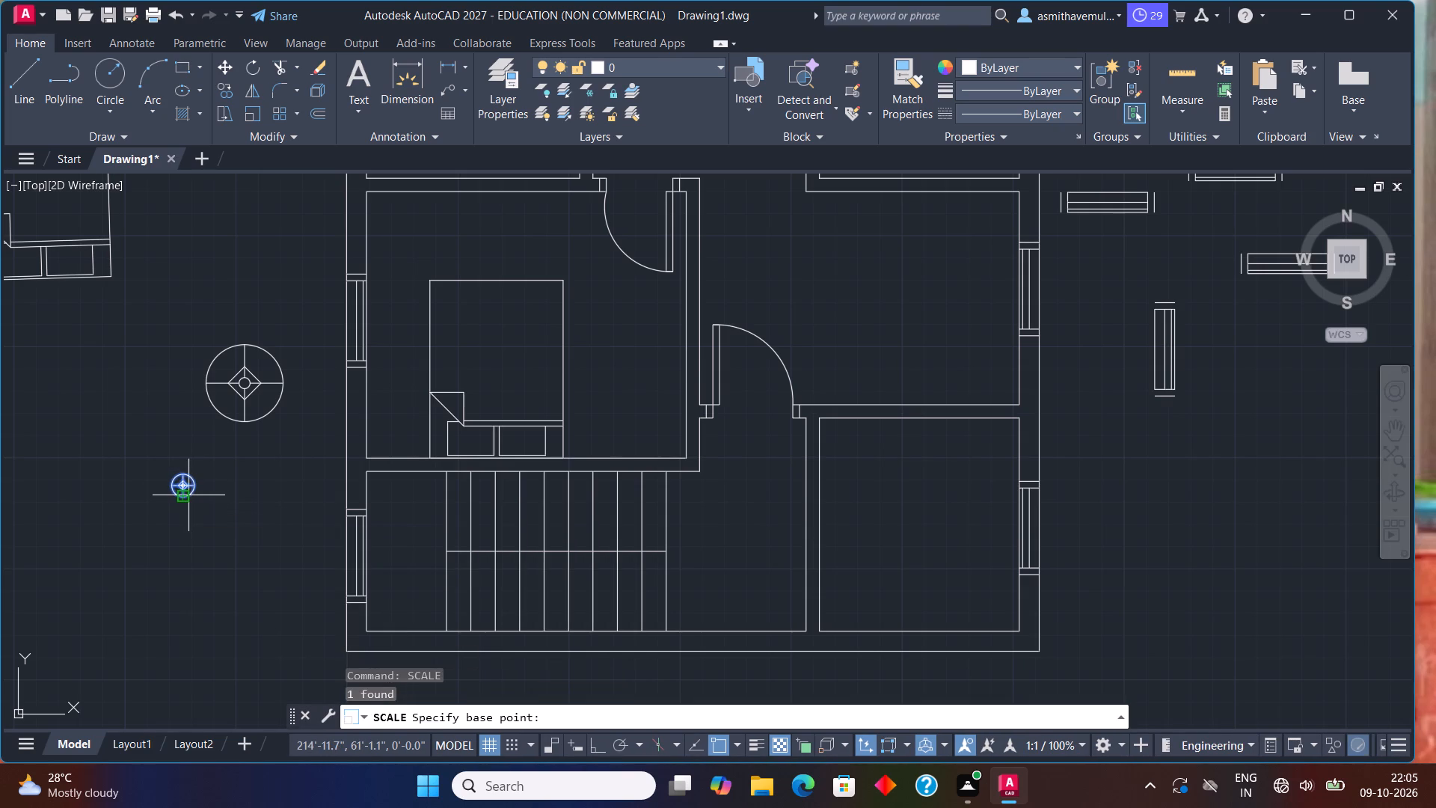
{"action": "left_click", "coordinate": [188, 492]}
{"action": "left_click", "coordinate": [209, 500]}
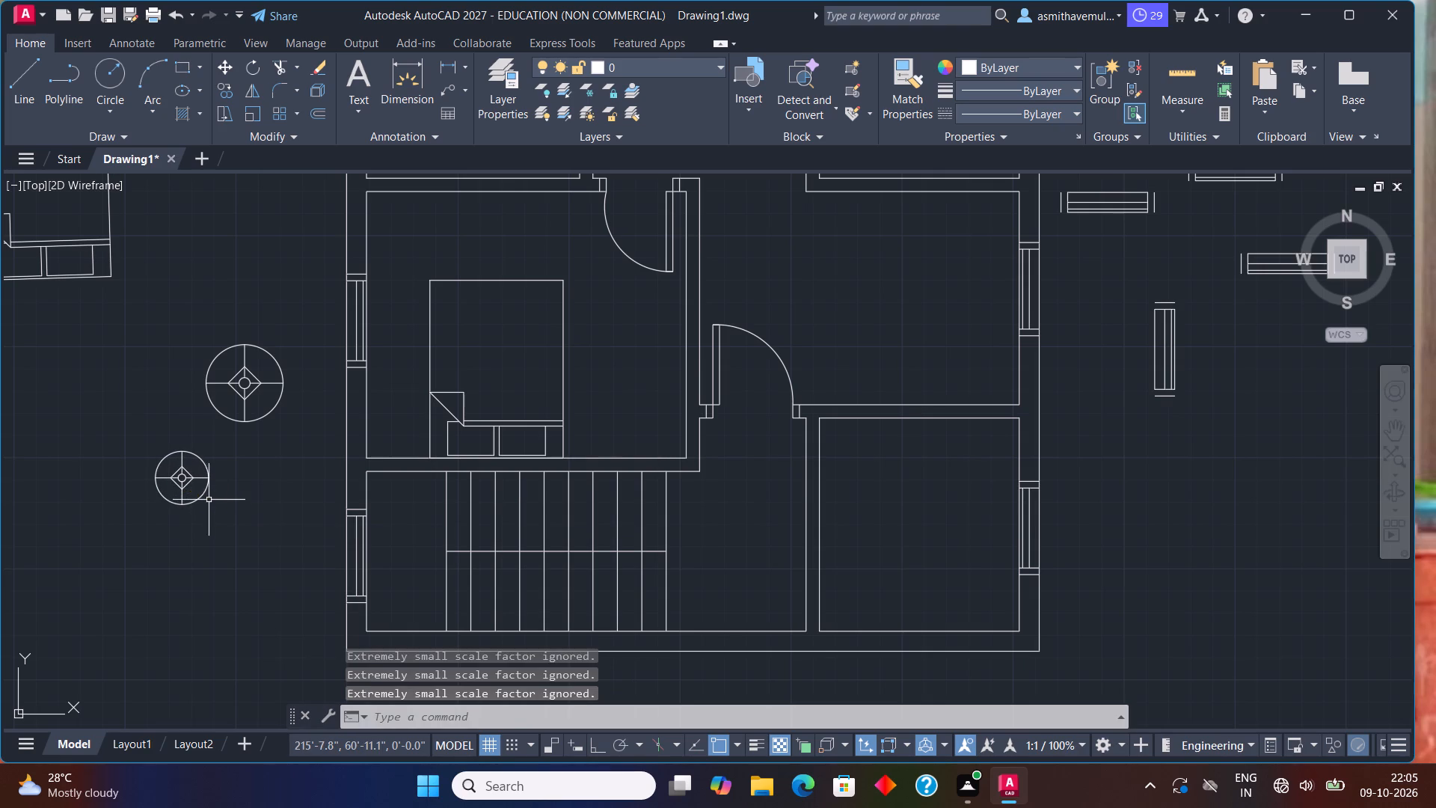
Copy the southern round block to both sides of the bed's pillow end in the southwest bedroom, north of the staircase.
{"action": "left_click_drag", "start_coordinate": [223, 460], "coordinate": [156, 515]}
{"action": "type", "text": "COPY"}
{"action": "key", "text": "Return"}
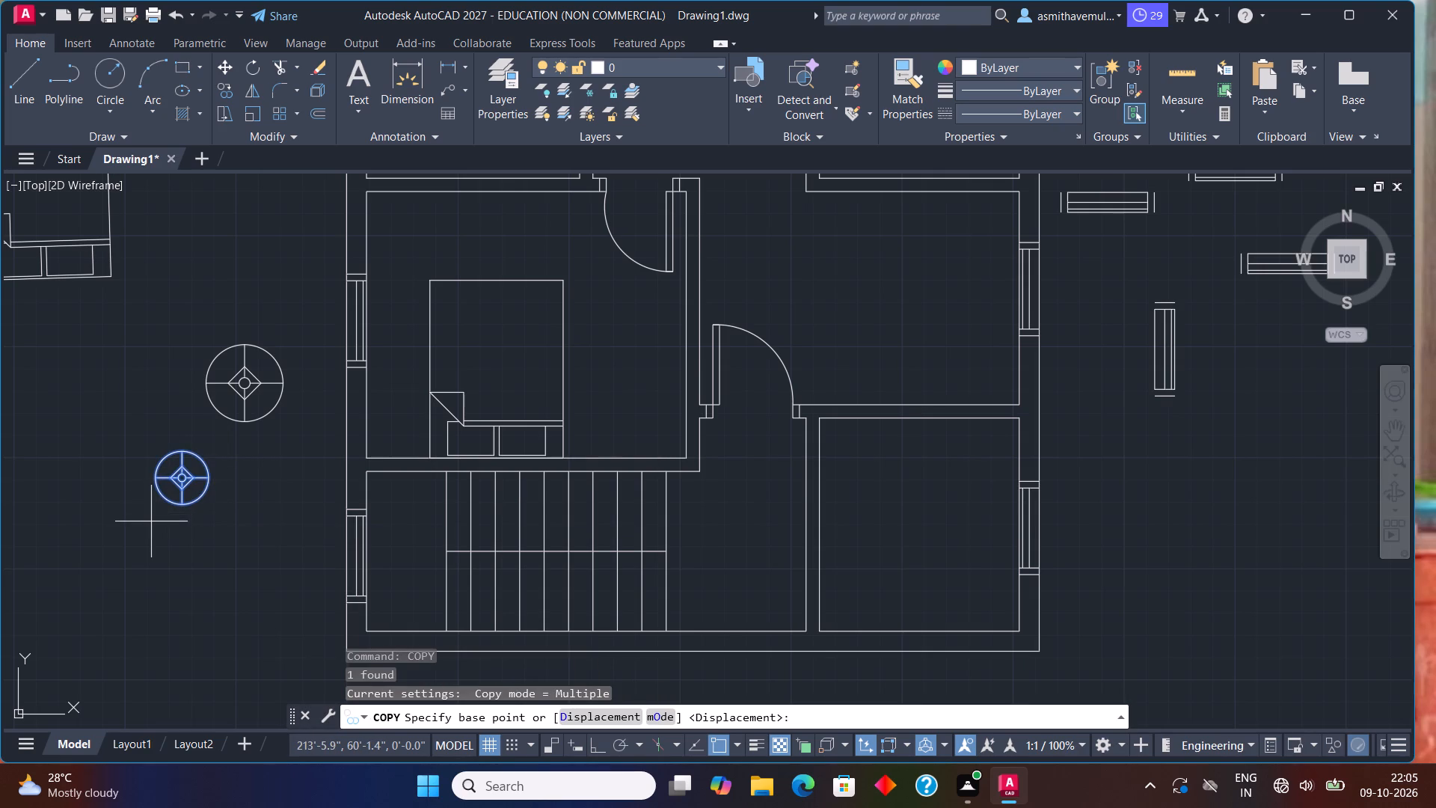
{"action": "left_click", "coordinate": [182, 462]}
{"action": "scroll", "coordinate": [402, 415], "scroll_direction": "up", "scroll_amount": 1}
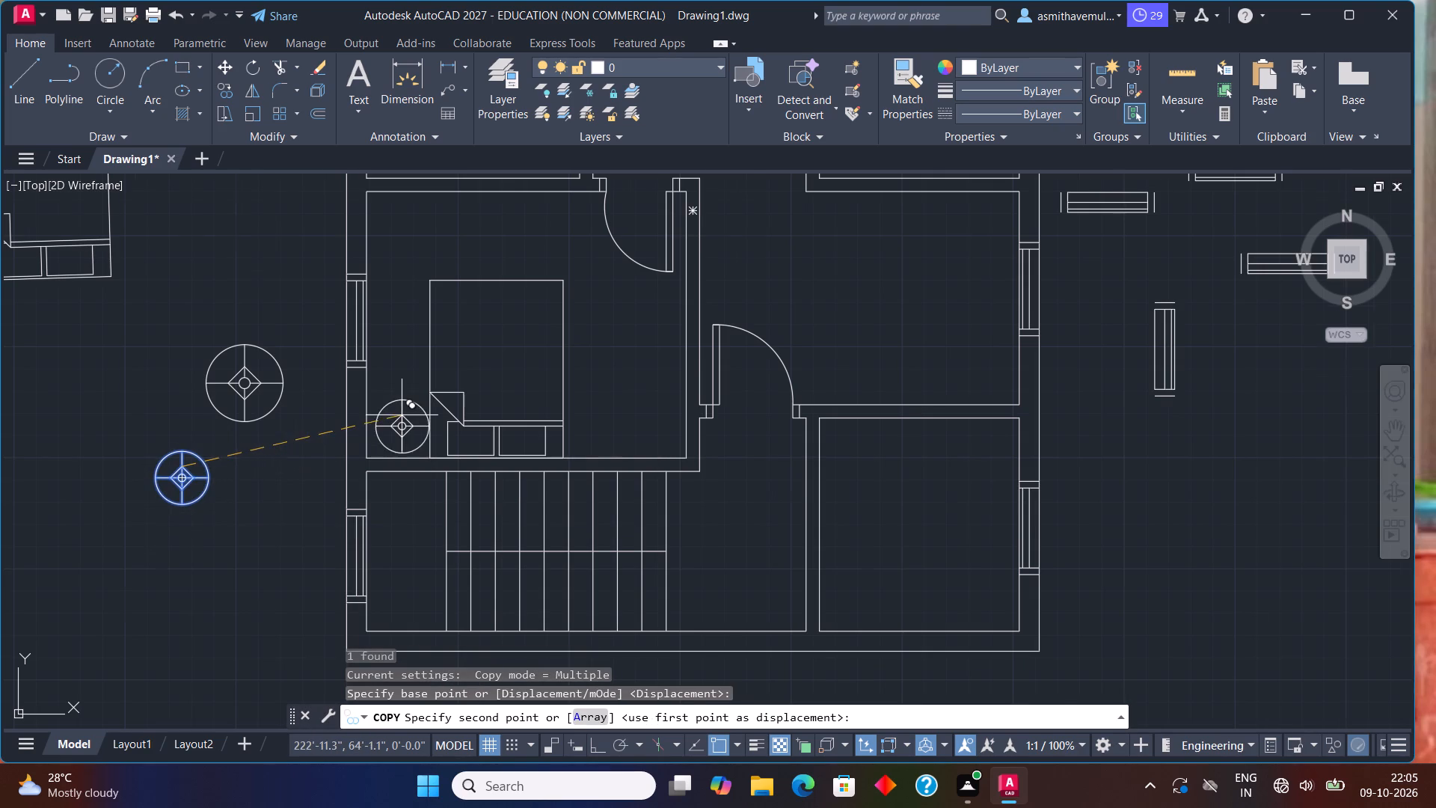
{"action": "left_click", "coordinate": [396, 410]}
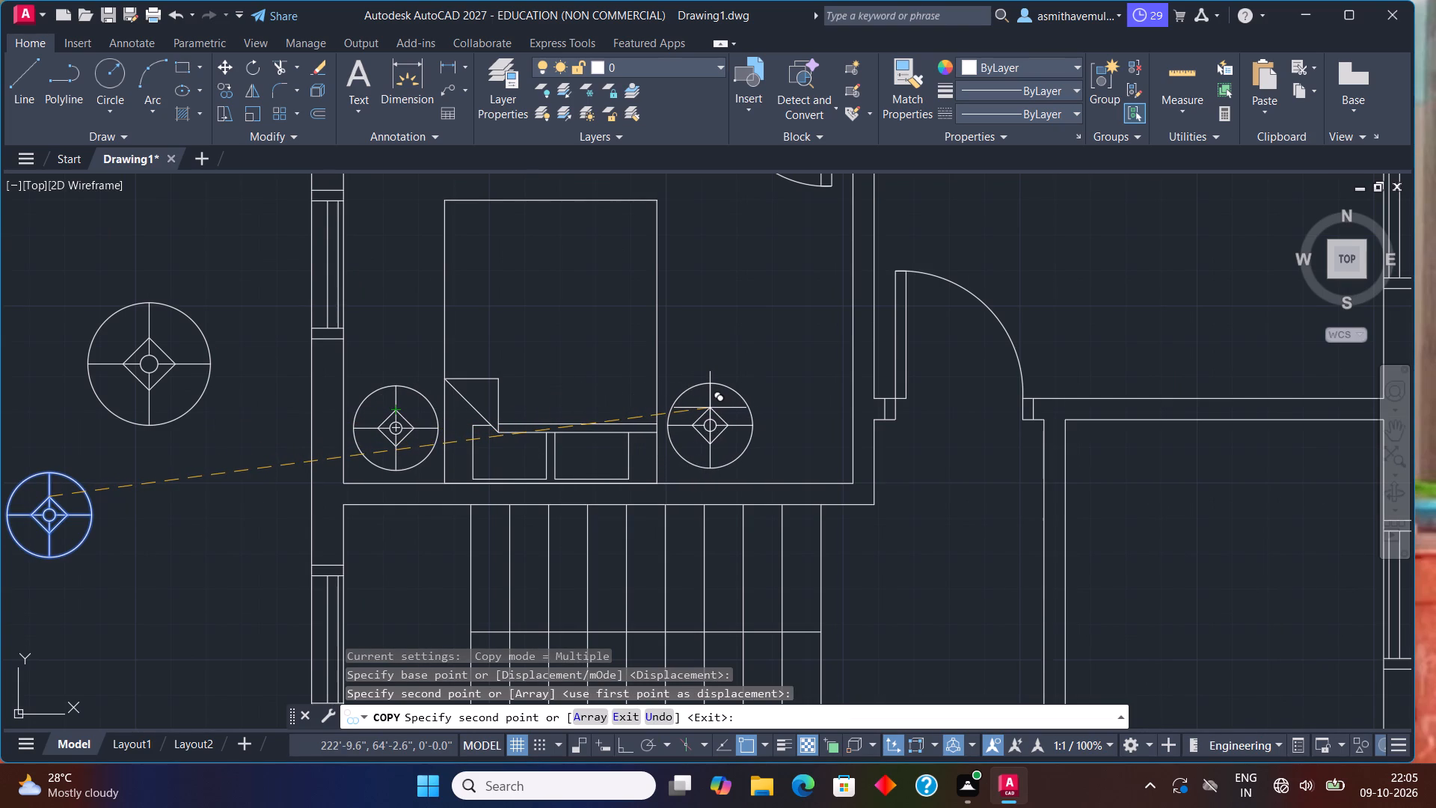
{"action": "left_click", "coordinate": [710, 408]}
Place two more copies of the round block, one on each side of the bed's head in the northwest bedroom.
{"action": "scroll", "coordinate": [622, 331], "scroll_direction": "down", "scroll_amount": 2}
{"action": "middle_click_drag", "start_coordinate": [568, 366], "coordinate": [520, 659]}
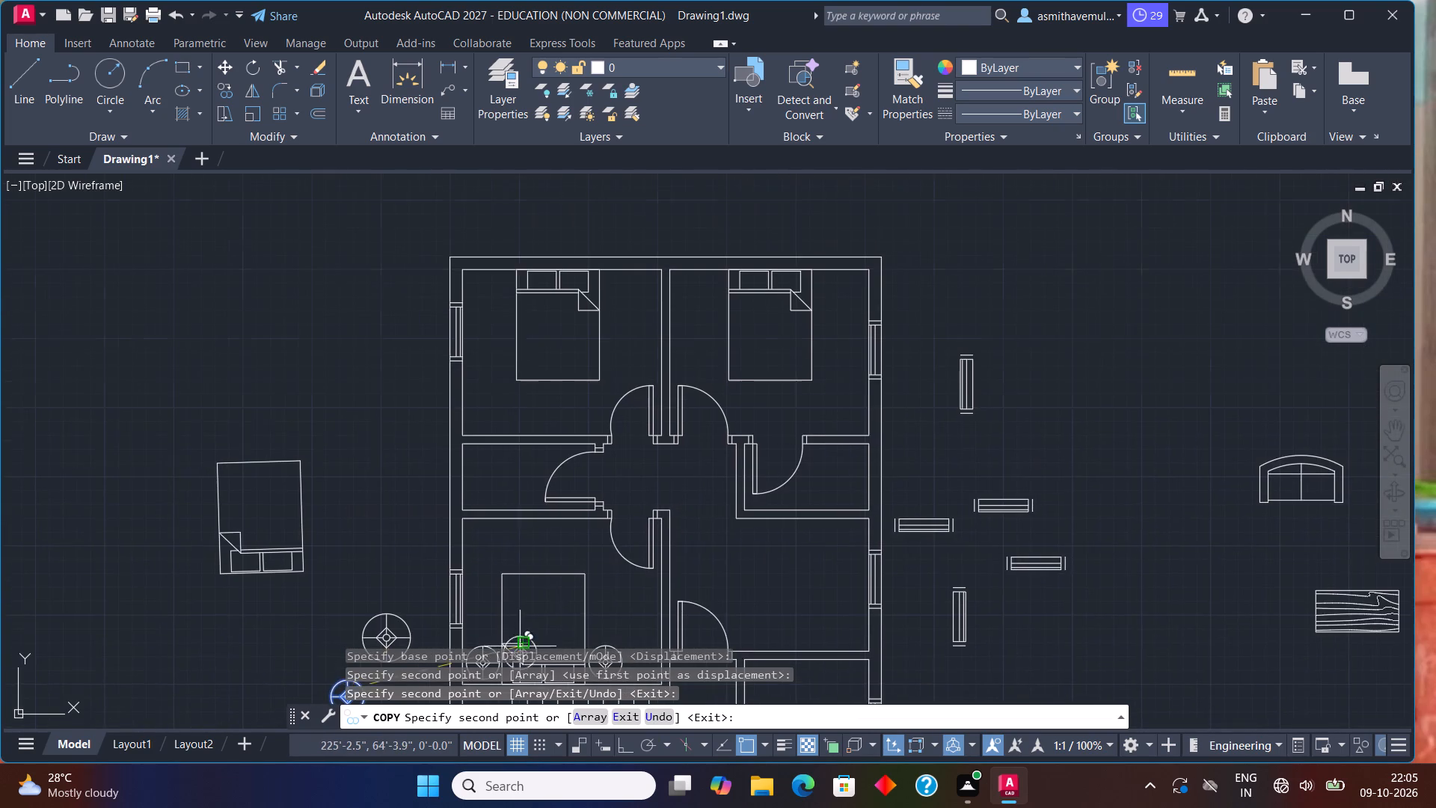
{"action": "scroll", "coordinate": [506, 275], "scroll_direction": "up", "scroll_amount": 2}
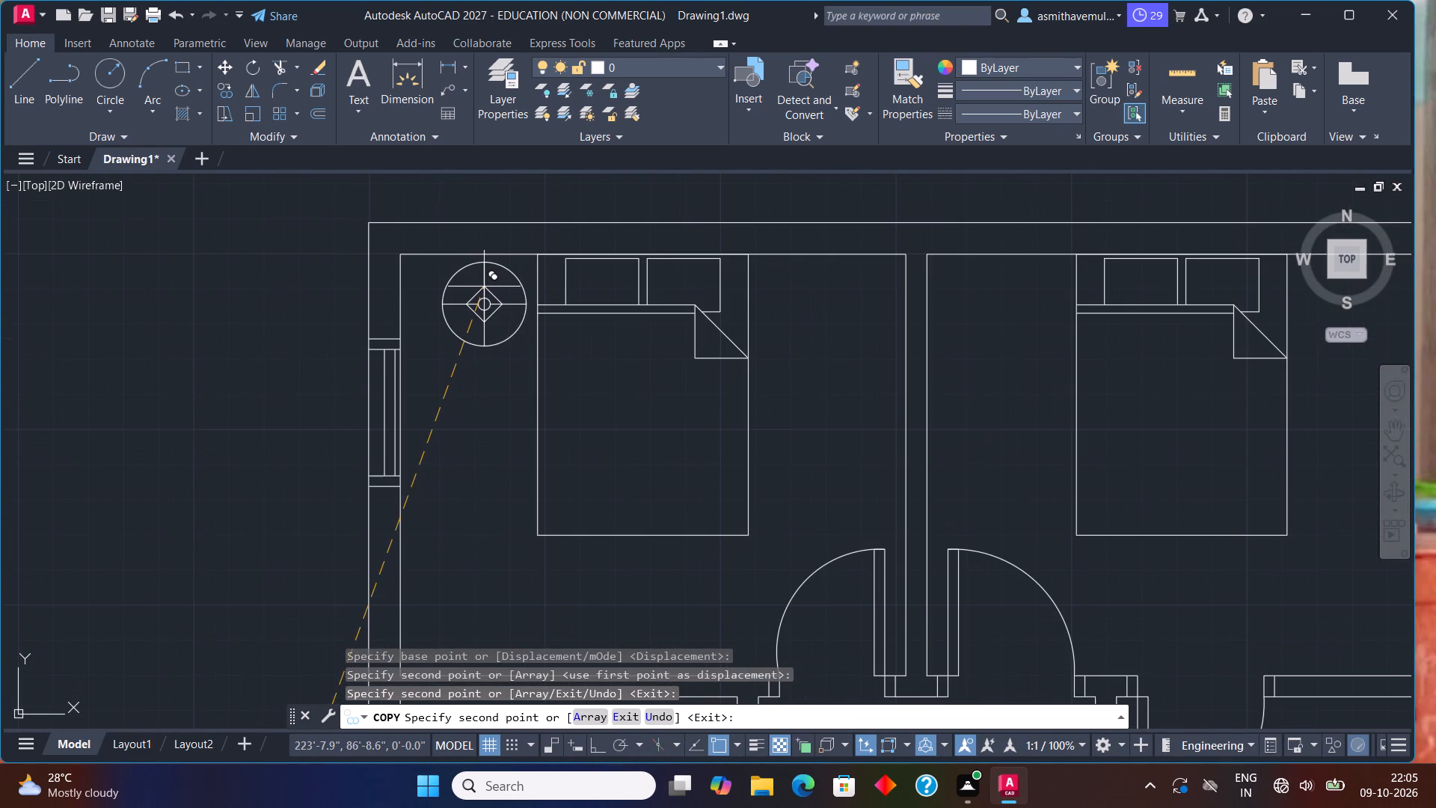
{"action": "left_click", "coordinate": [484, 287]}
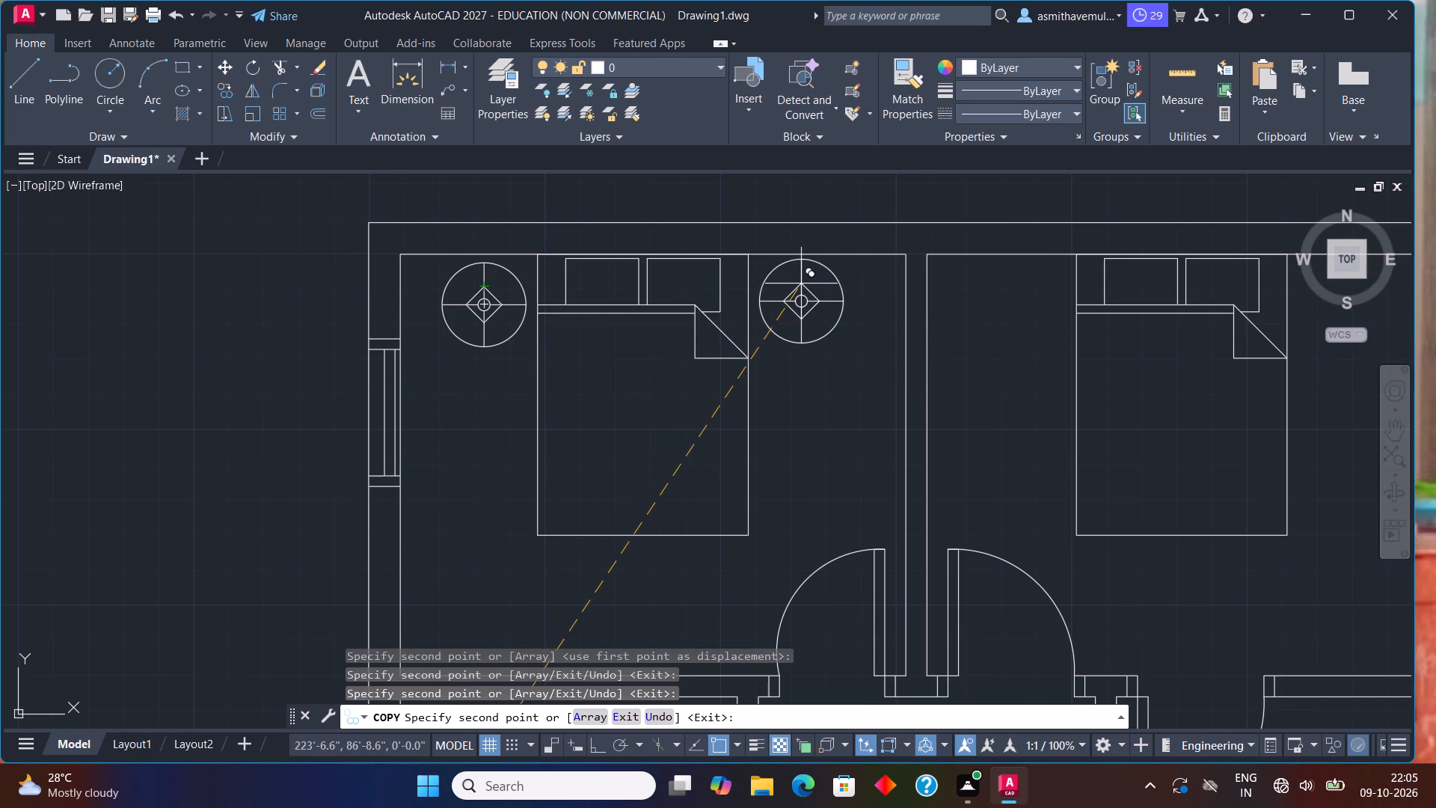
{"action": "left_click", "coordinate": [801, 284]}
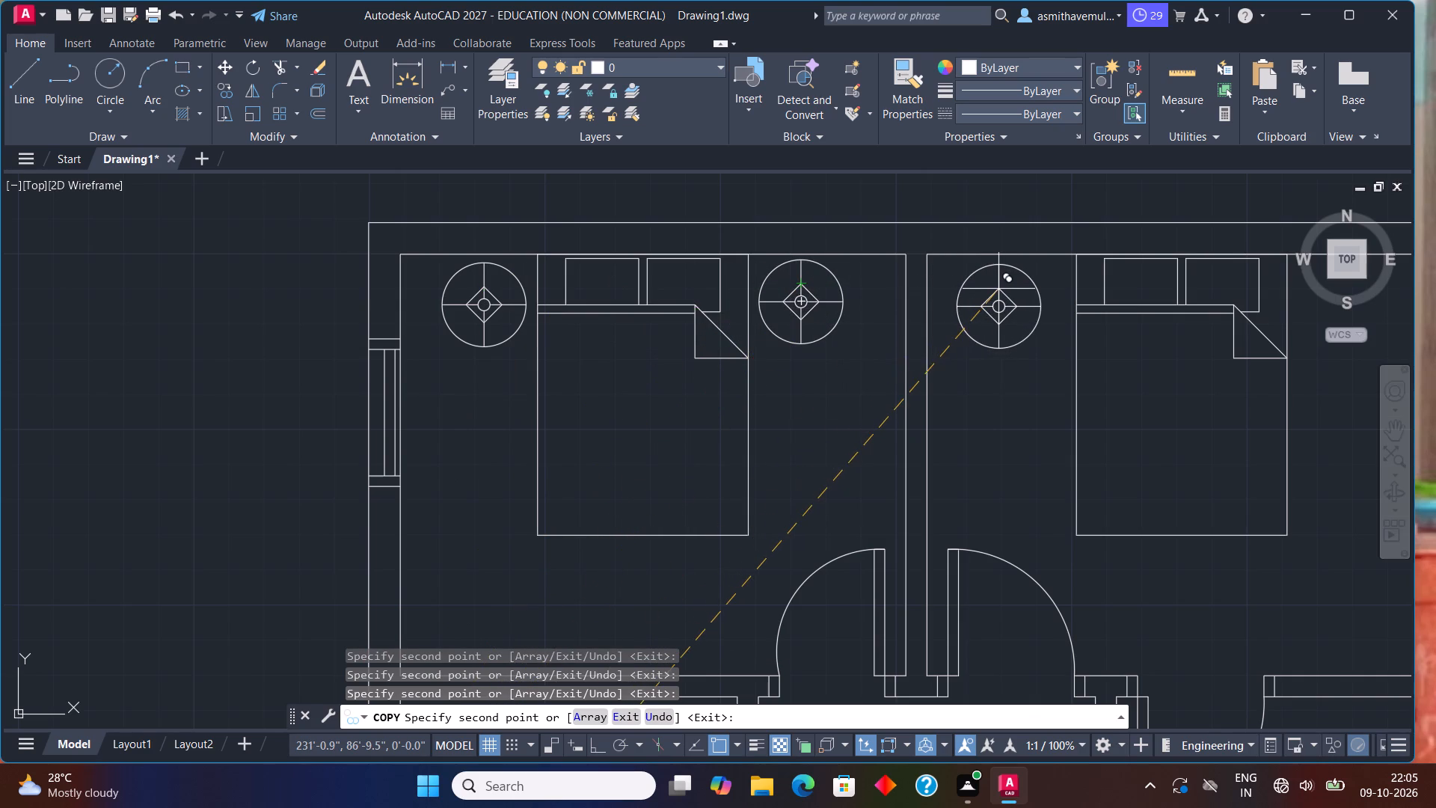
Place two further copies on either side of the bed's head in the northeast bedroom and finish copying.
{"action": "left_click", "coordinate": [1013, 288]}
{"action": "scroll", "coordinate": [1158, 310], "scroll_direction": "down", "scroll_amount": 2}
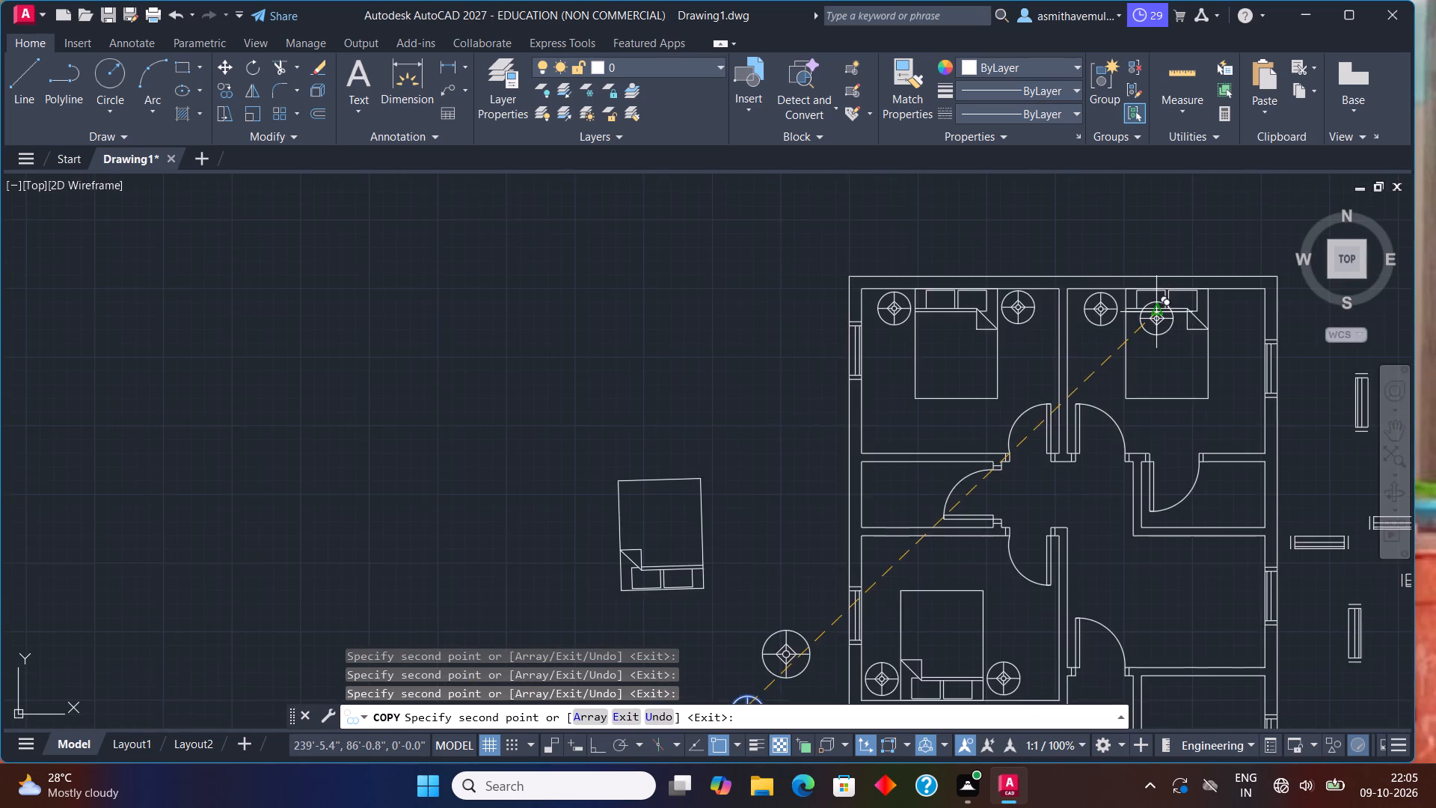
{"action": "middle_click_drag", "start_coordinate": [1161, 316], "coordinate": [693, 337]}
{"action": "scroll", "coordinate": [740, 332], "scroll_direction": "up", "scroll_amount": 1}
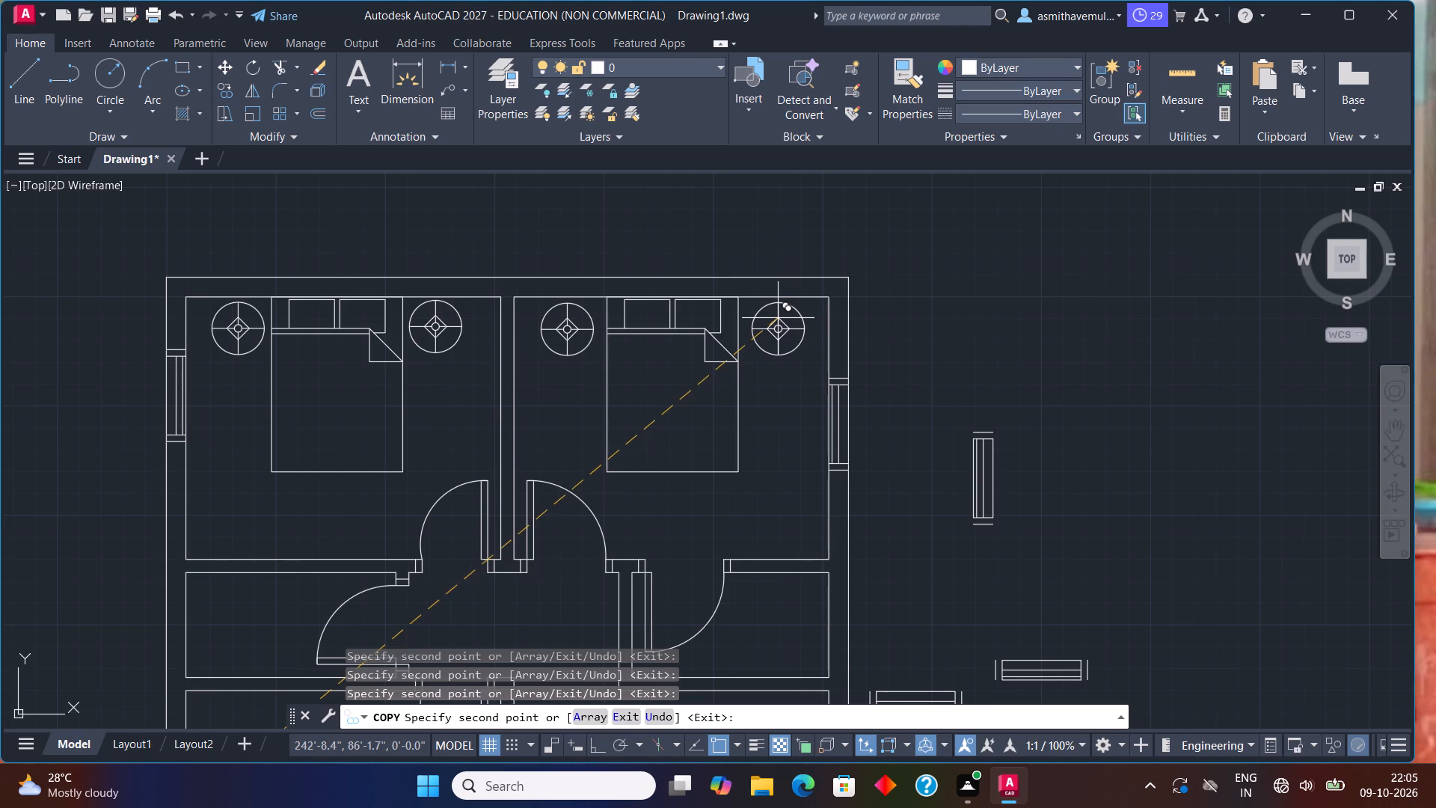
{"action": "left_click", "coordinate": [778, 318]}
{"action": "key", "text": "Escape"}
Insert the Toilet - top block from DesignCenter's House Designer.dwg blocks into the empty area west of the plan, and close DesignCenter.
{"action": "scroll", "coordinate": [856, 423], "scroll_direction": "down", "scroll_amount": 1}
{"action": "middle_click_drag", "start_coordinate": [737, 501], "coordinate": [707, 314]}
{"action": "scroll", "coordinate": [712, 334], "scroll_direction": "down", "scroll_amount": 1}
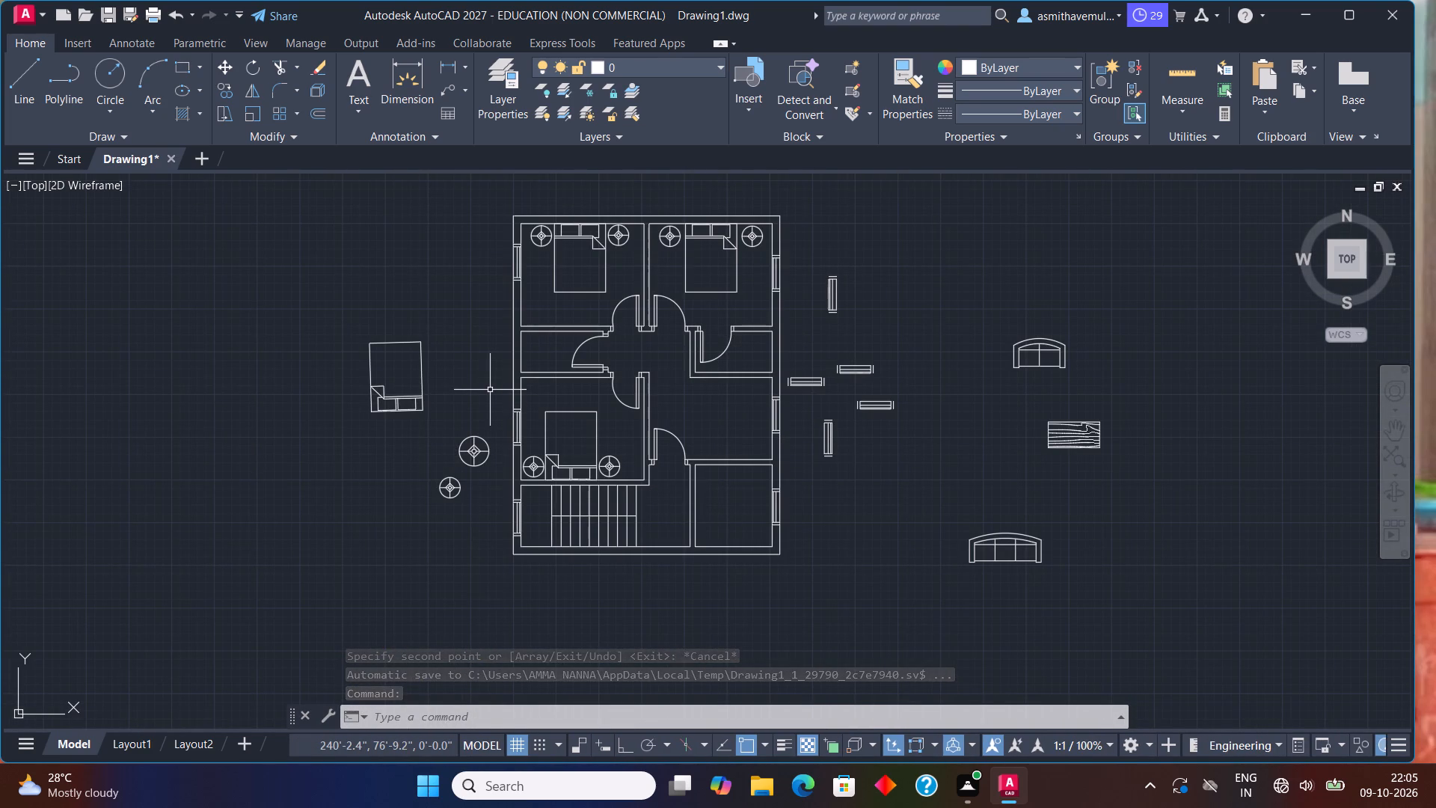
{"action": "key", "text": "ctrl+2"}
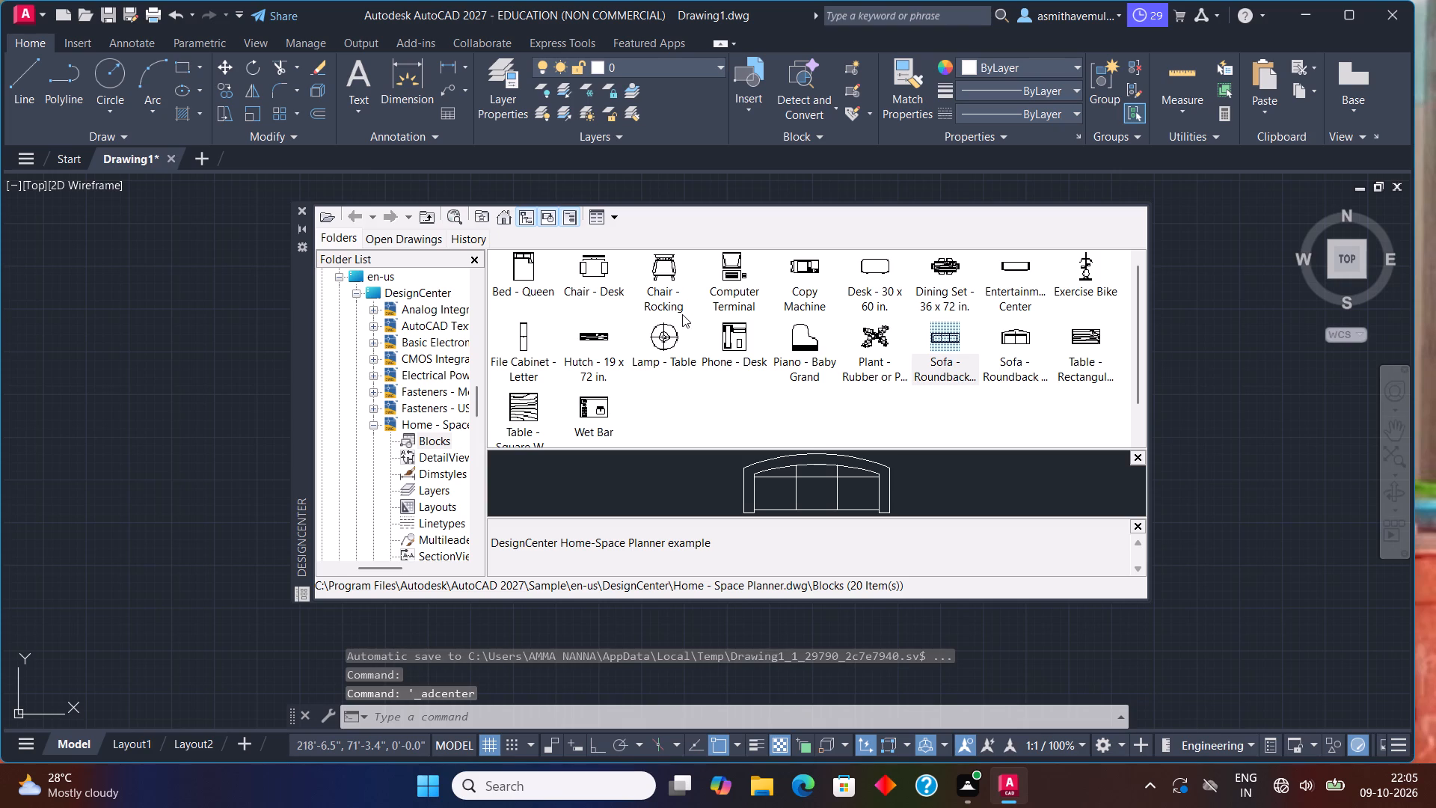
{"action": "double_click", "coordinate": [506, 221]}
{"action": "double_click", "coordinate": [654, 261]}
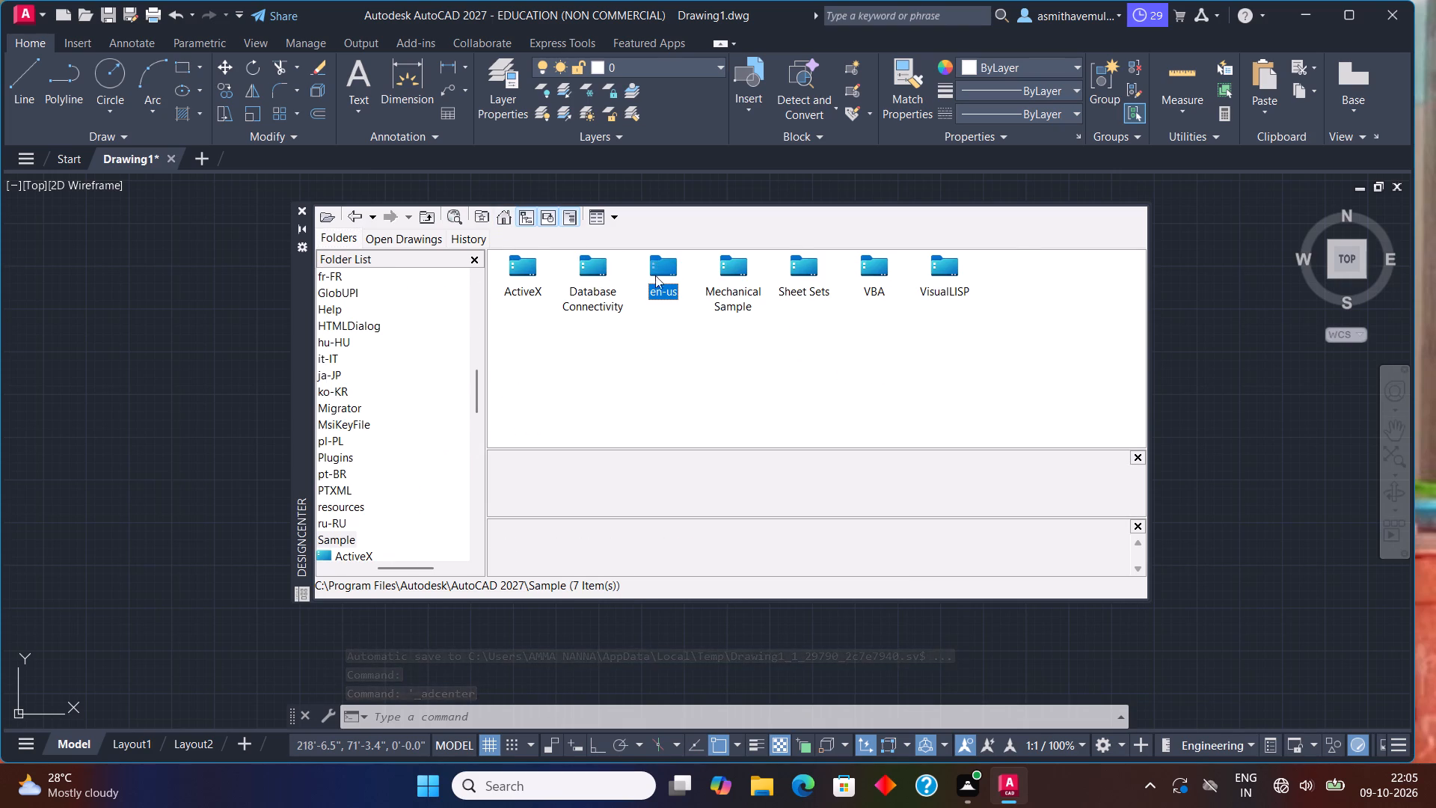
{"action": "double_click", "coordinate": [664, 275]}
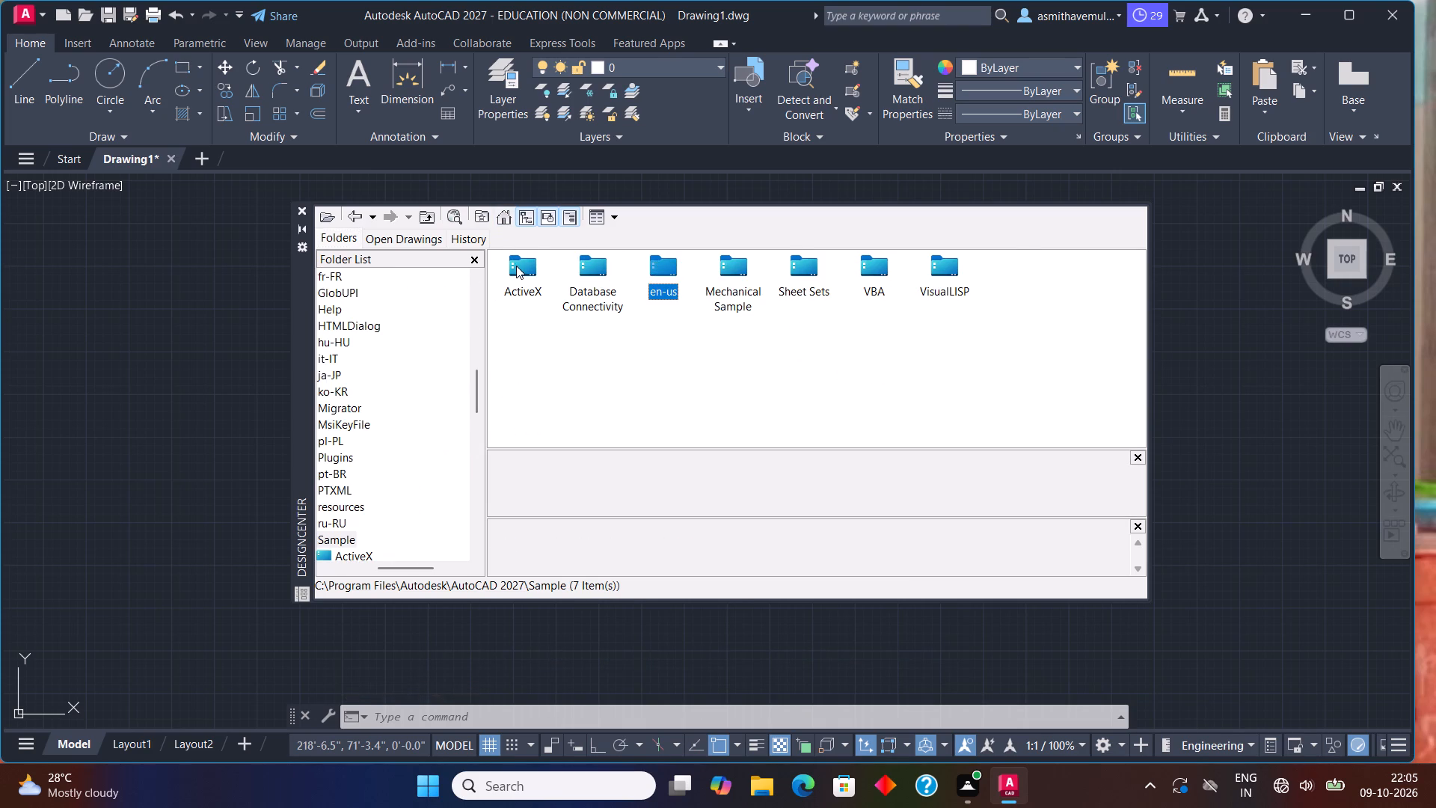
{"action": "double_click", "coordinate": [678, 268]}
{"action": "double_click", "coordinate": [520, 274]}
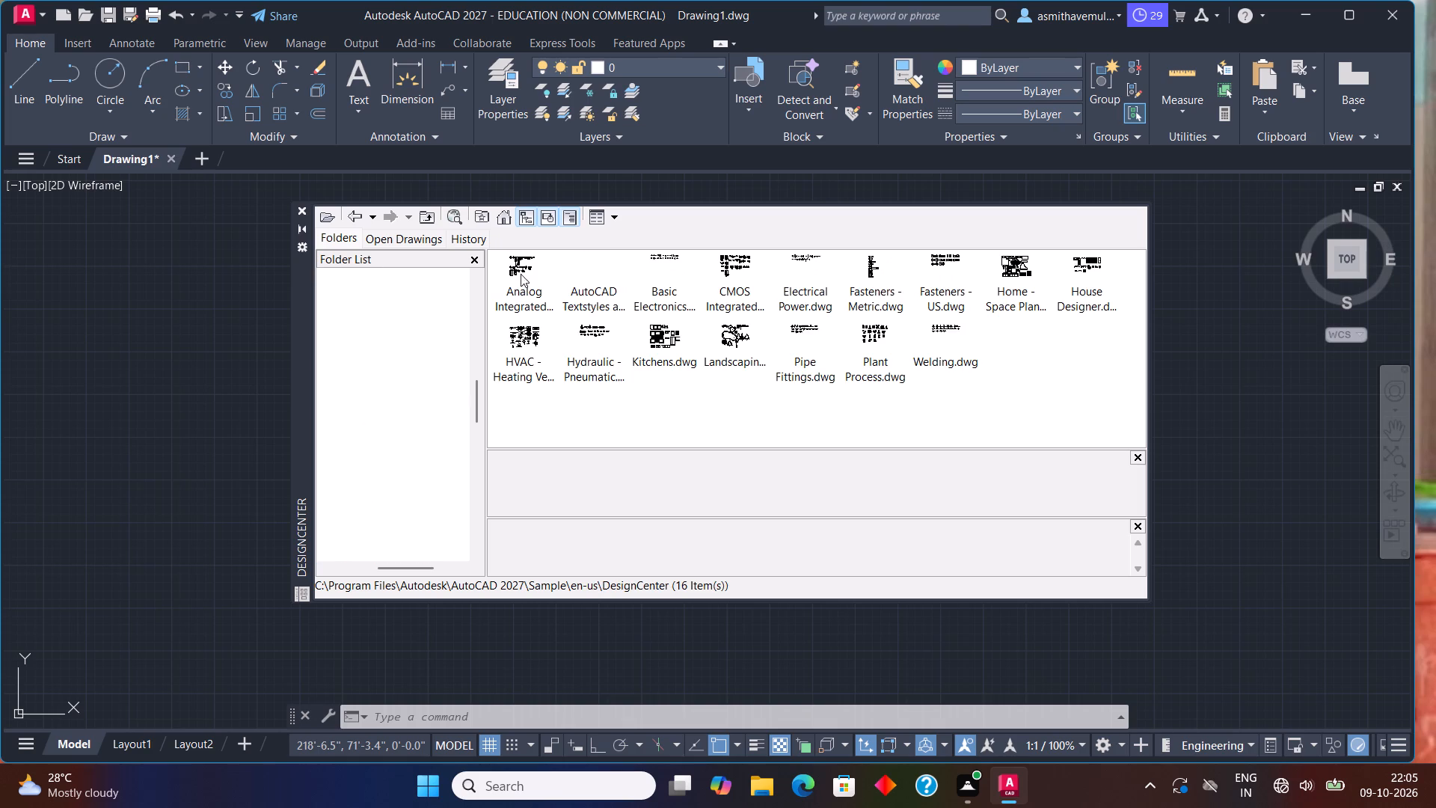
{"action": "double_click", "coordinate": [1072, 281]}
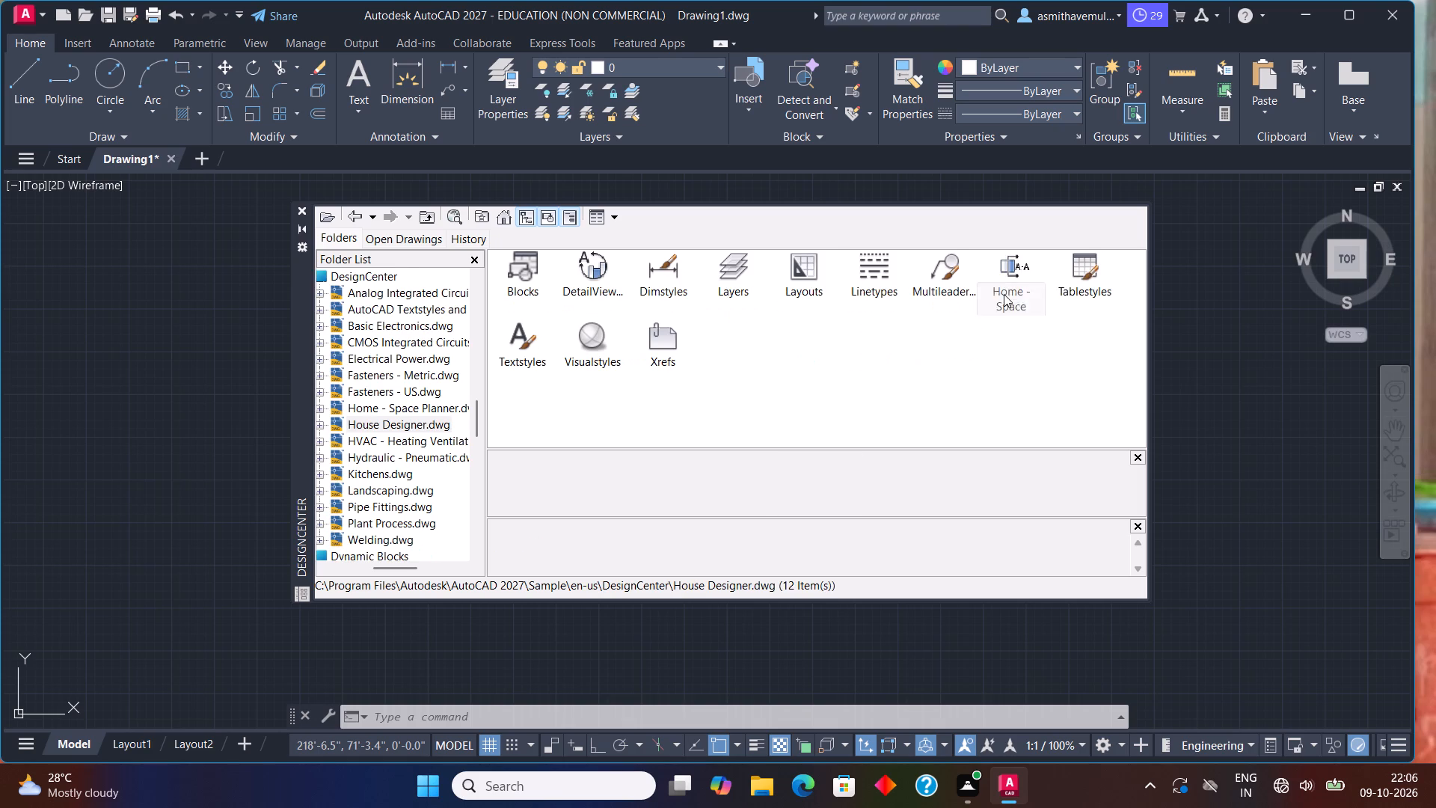
{"action": "double_click", "coordinate": [515, 271]}
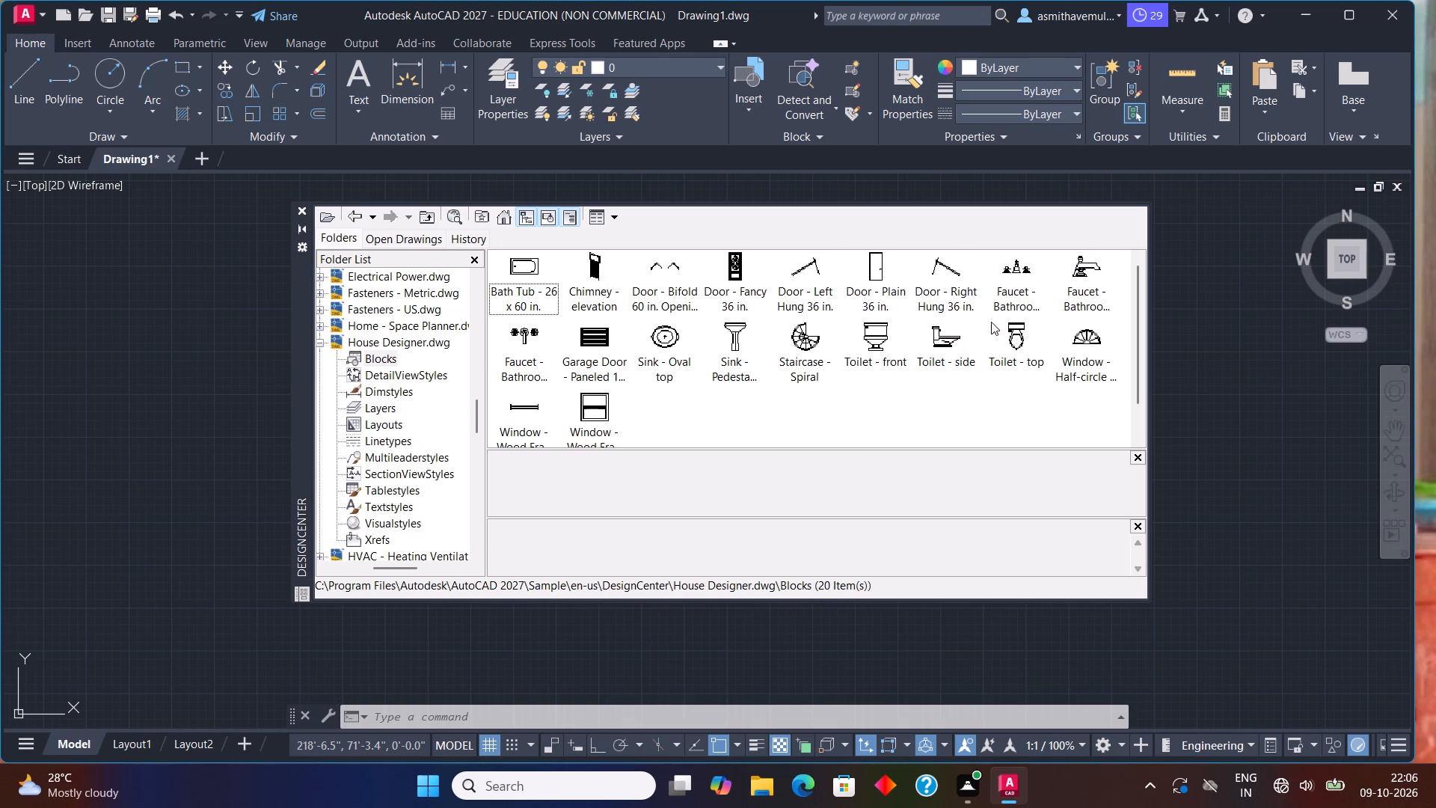
{"action": "left_click_drag", "start_coordinate": [1015, 325], "coordinate": [150, 349]}
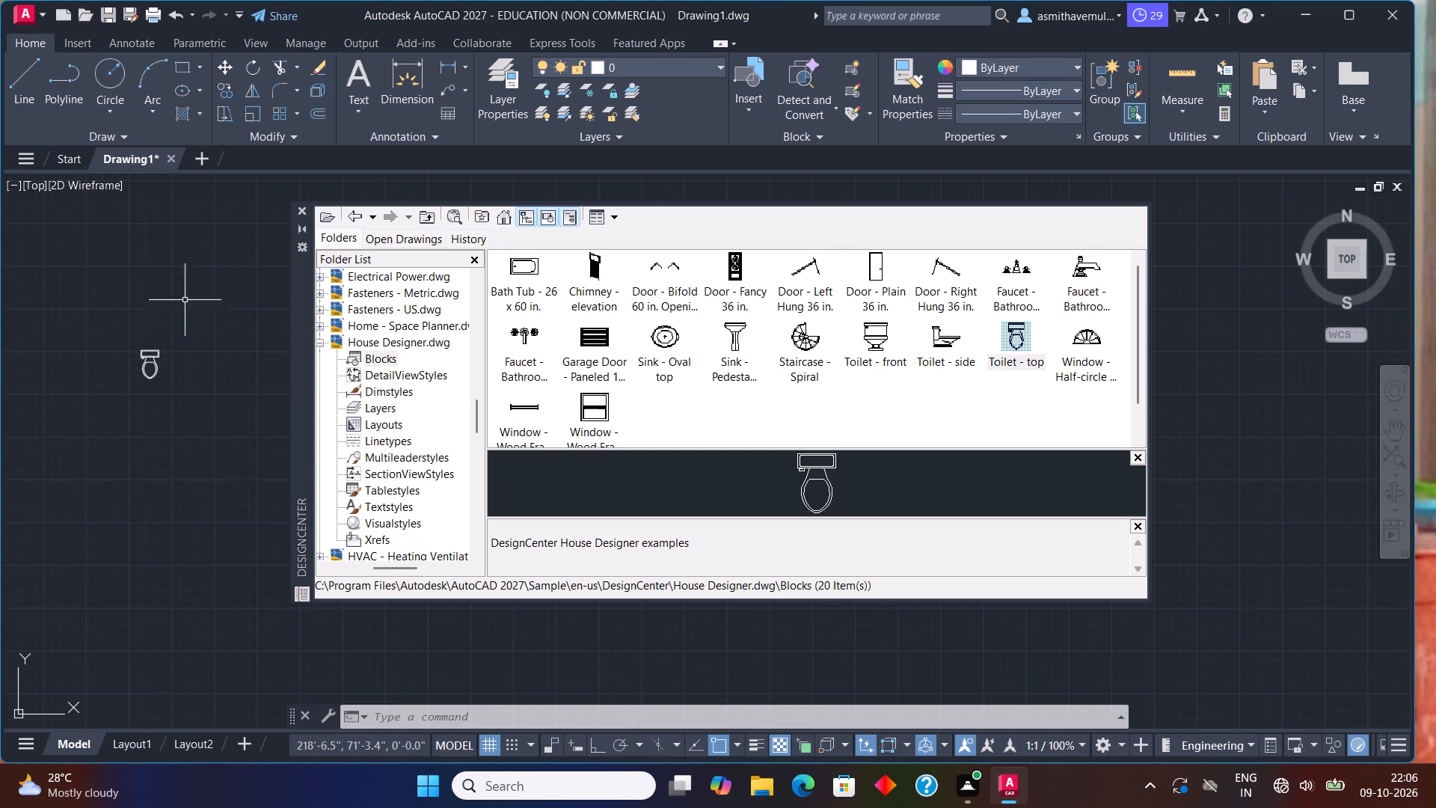
{"action": "left_click", "coordinate": [304, 208]}
Rotate the toilet block 90° counterclockwise with ortho on, so its tank is on the west and its bowl points east.
{"action": "middle_click_drag", "start_coordinate": [268, 364], "coordinate": [344, 369]}
{"action": "left_click_drag", "start_coordinate": [274, 344], "coordinate": [209, 423]}
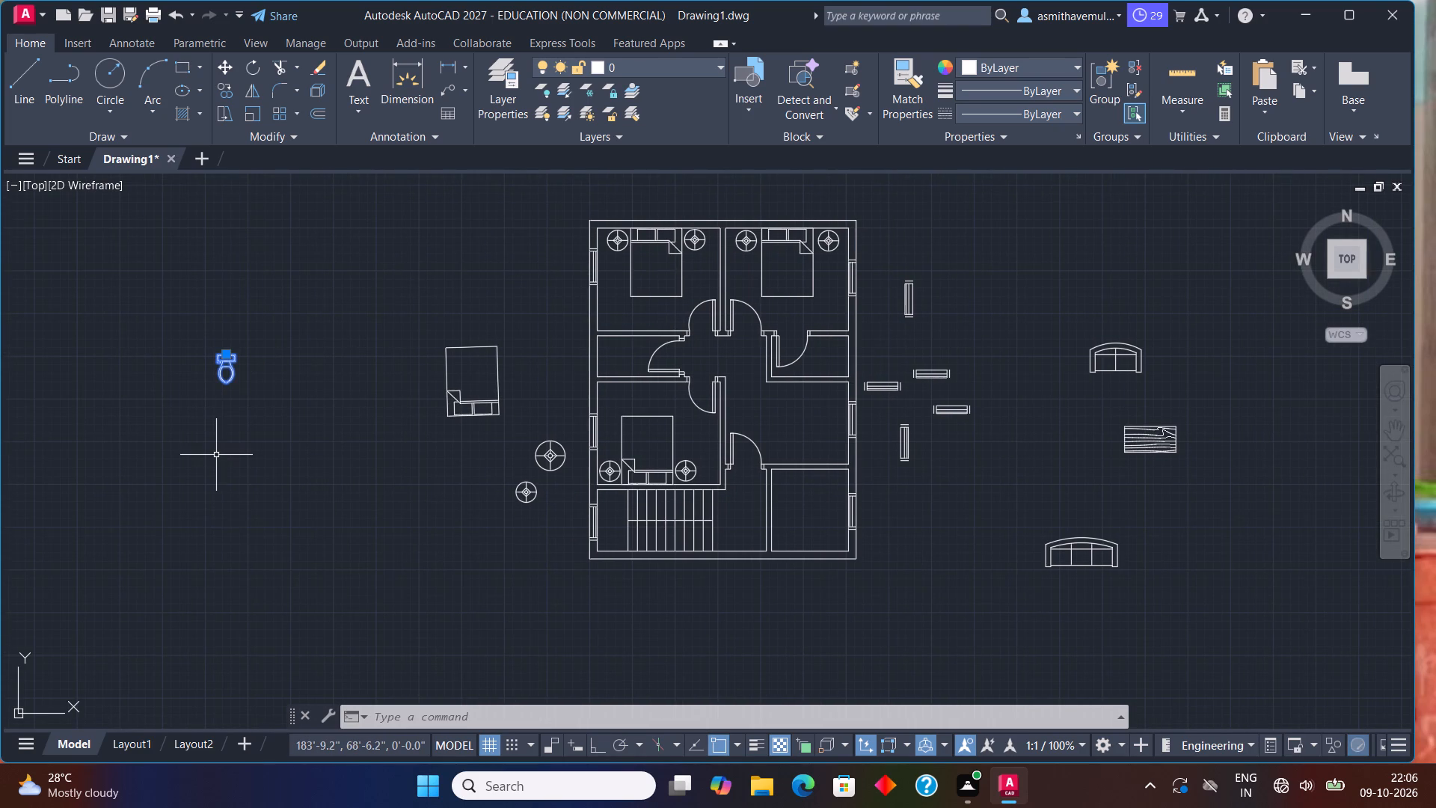
{"action": "type", "text": "RO"}
{"action": "key", "text": "Return"}
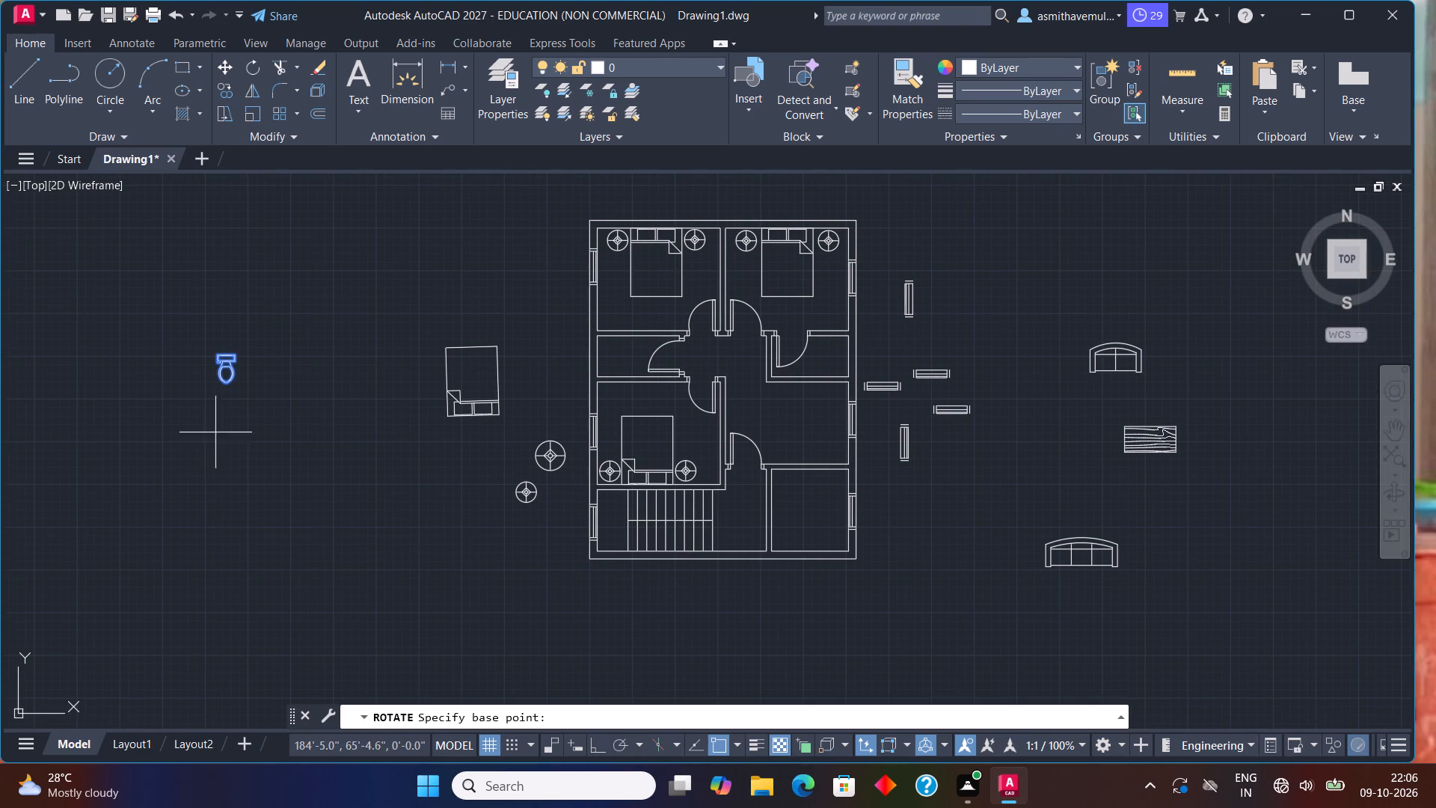
{"action": "left_click", "coordinate": [219, 355]}
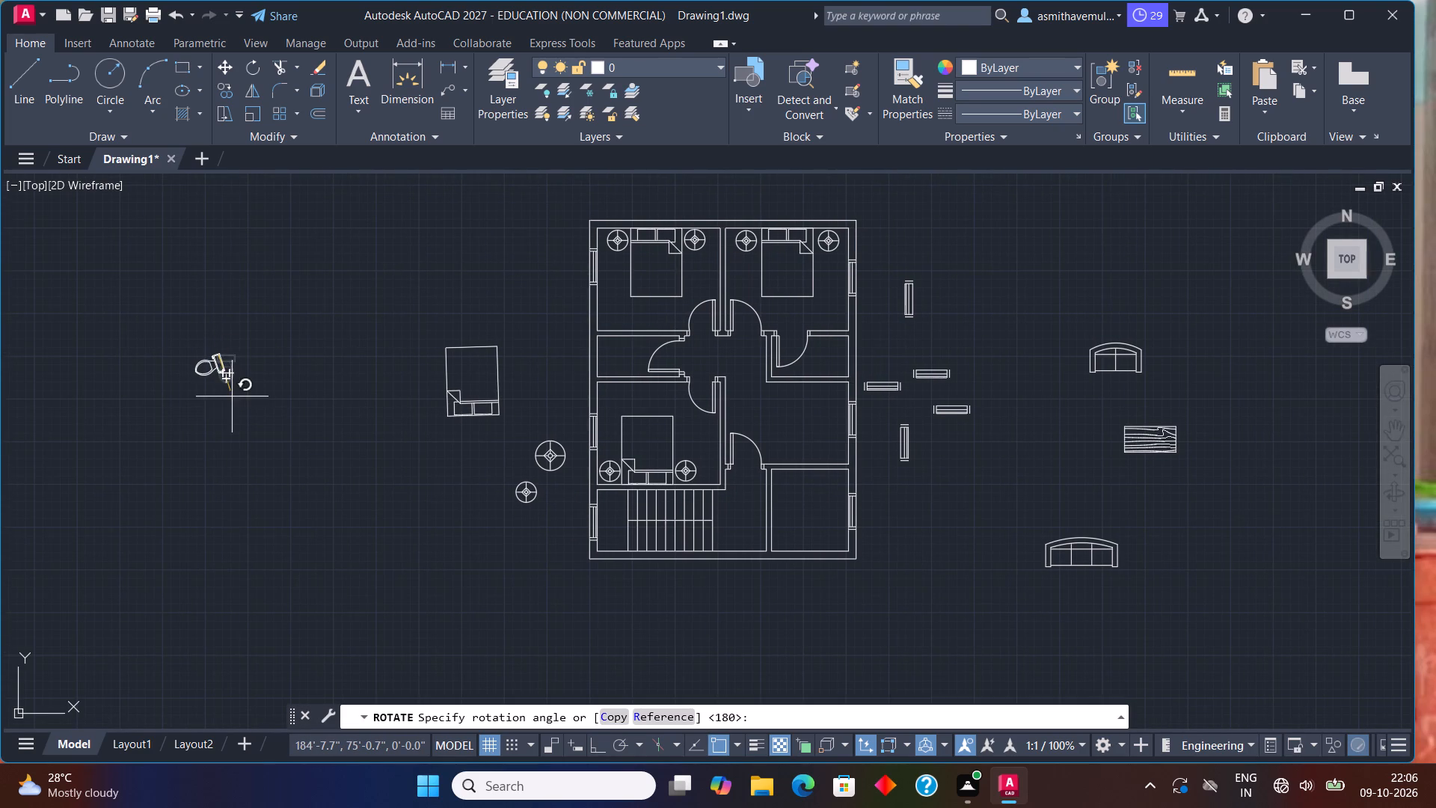
{"action": "key", "text": "F8"}
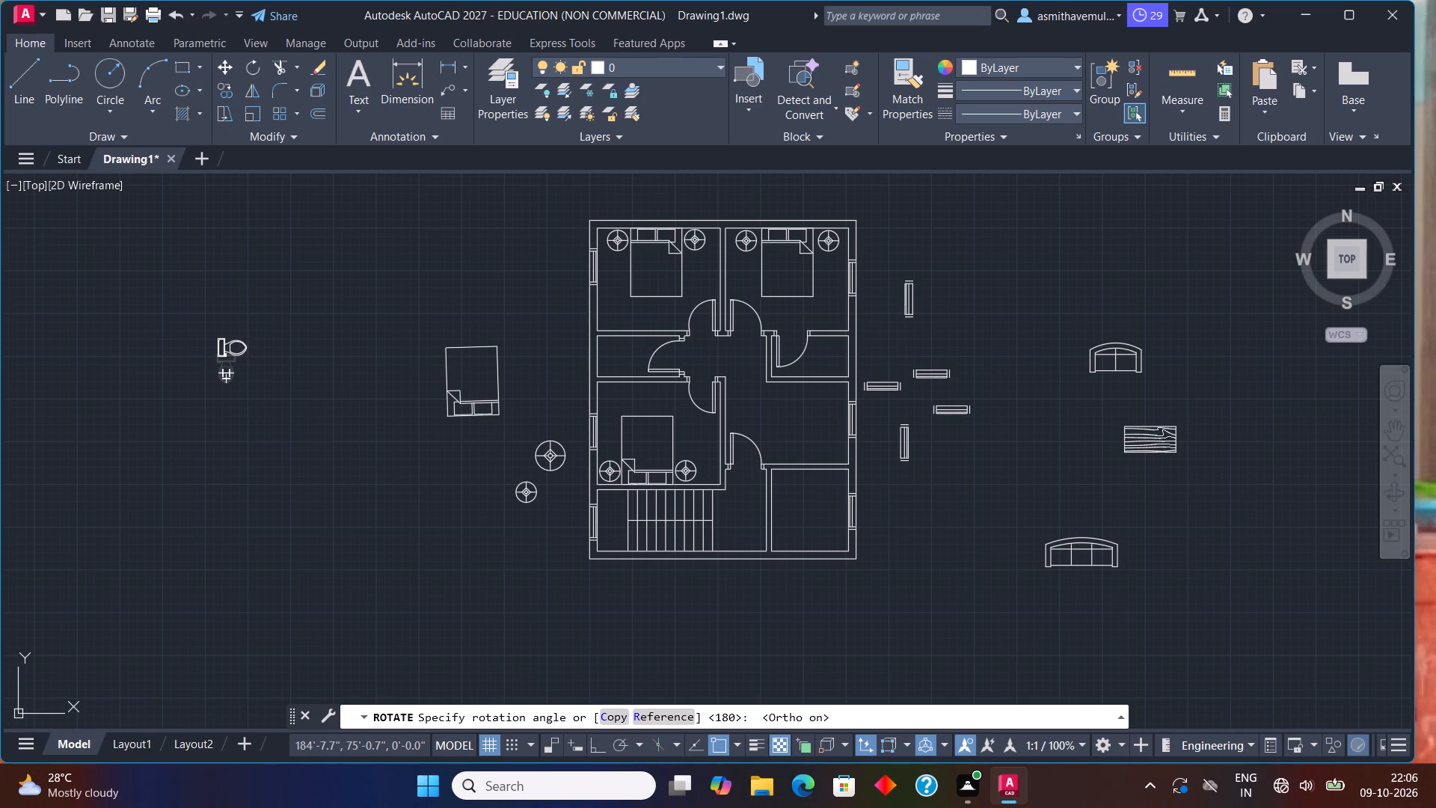
{"action": "left_click", "coordinate": [216, 320]}
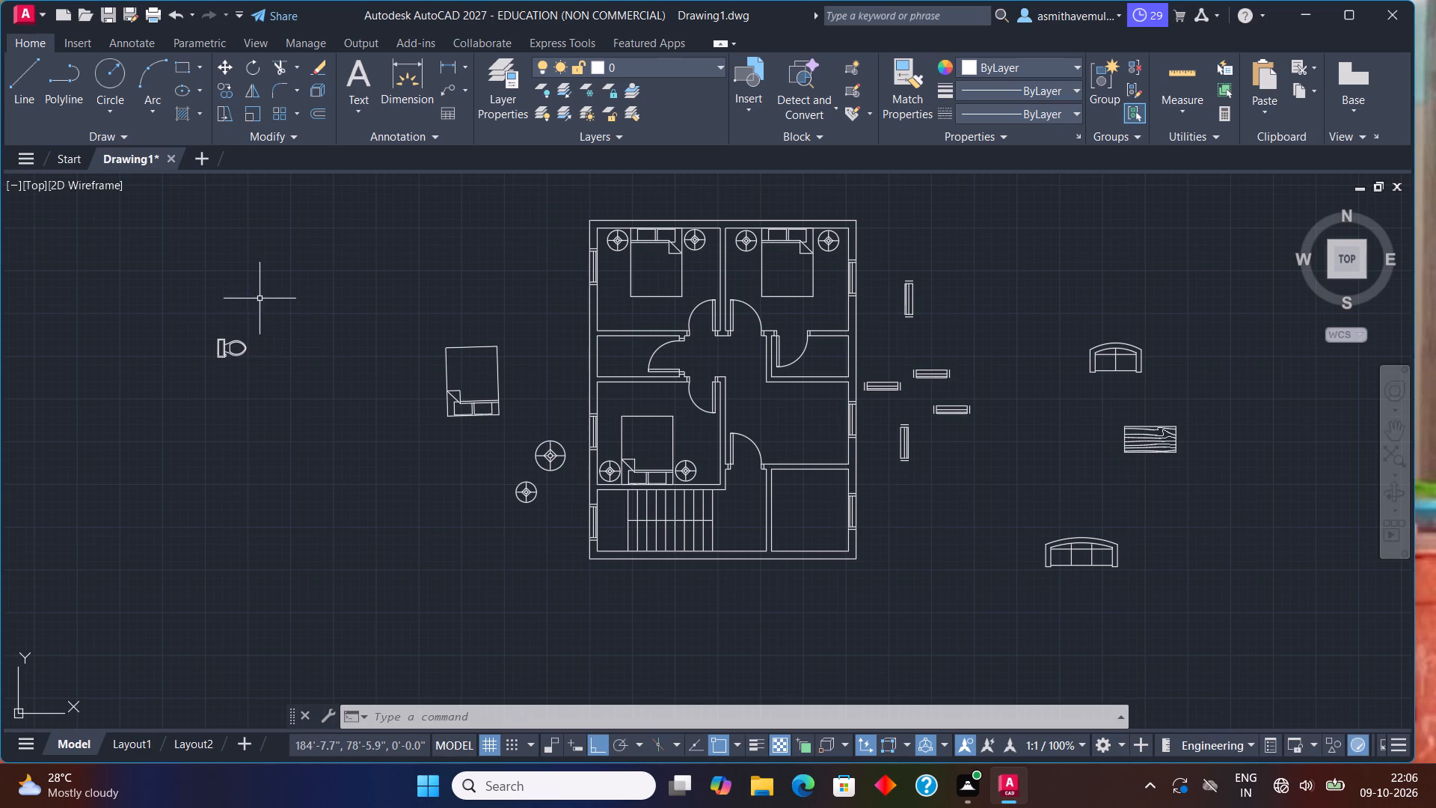
Copy the rotated toilet block about 11'-3.7" due east, keeping it west of the plan, and finish copying.
{"action": "left_click_drag", "start_coordinate": [260, 300], "coordinate": [228, 387]}
{"action": "type", "text": "COPY"}
{"action": "key", "text": "Return"}
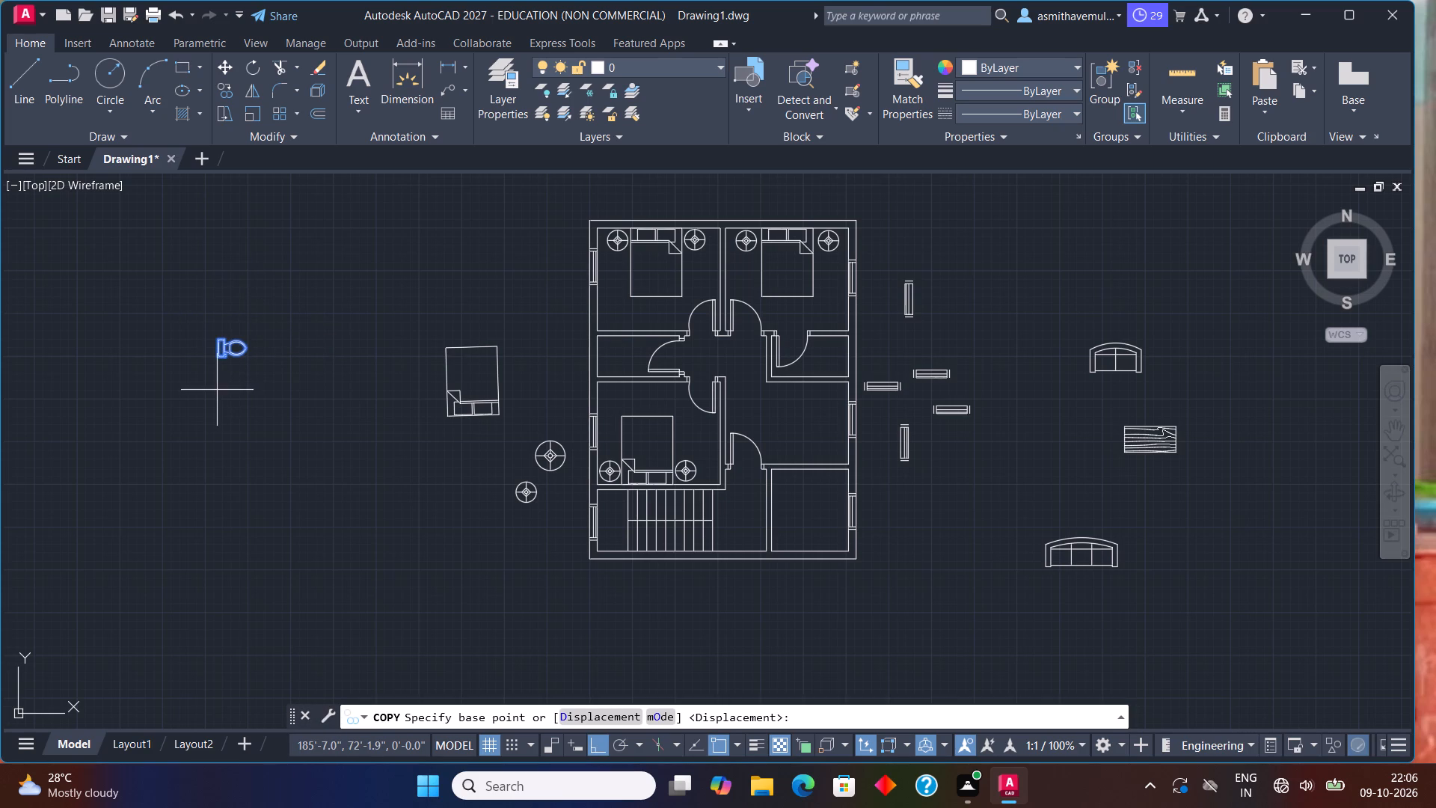
{"action": "left_click", "coordinate": [230, 356]}
{"action": "left_click", "coordinate": [347, 307]}
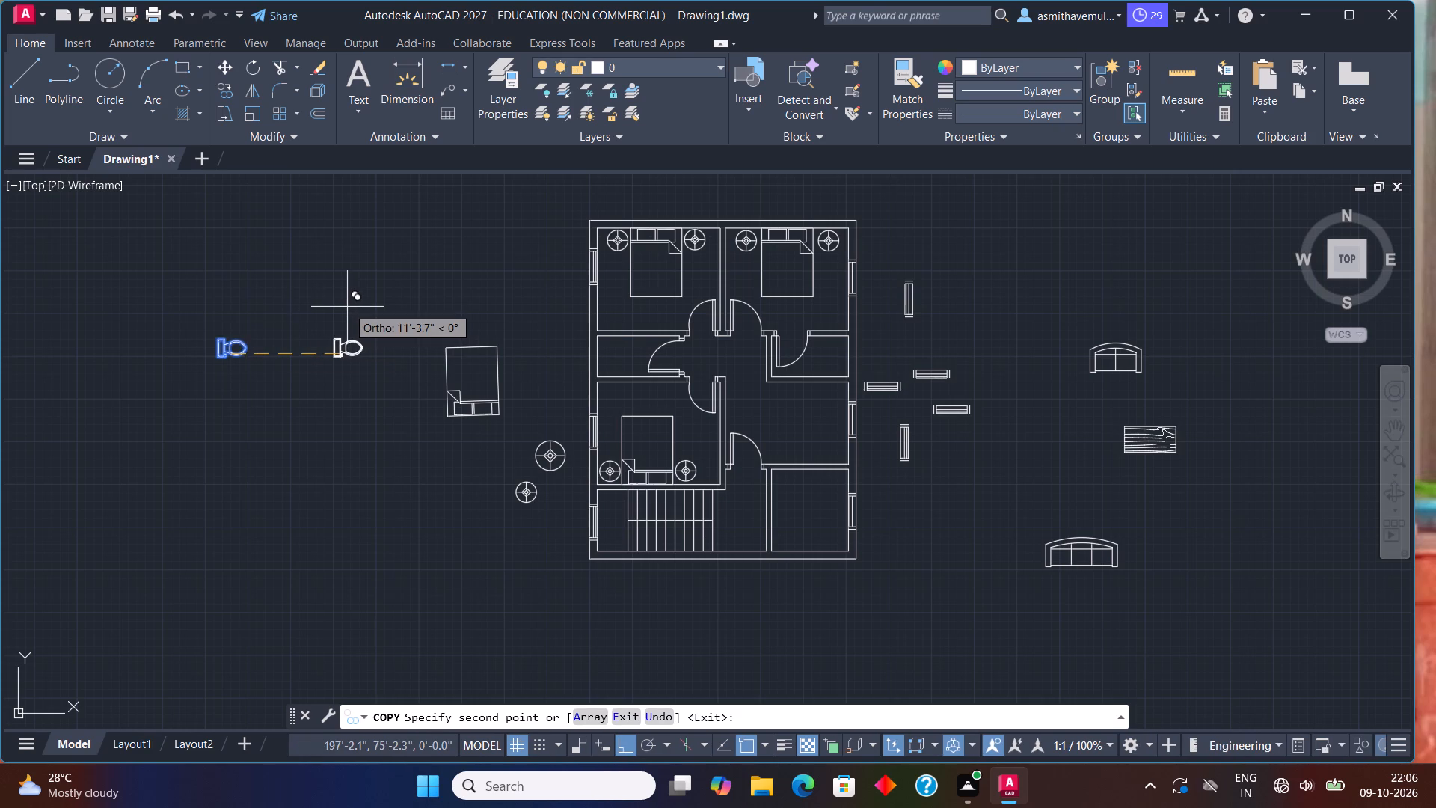
{"action": "key", "text": "Escape"}
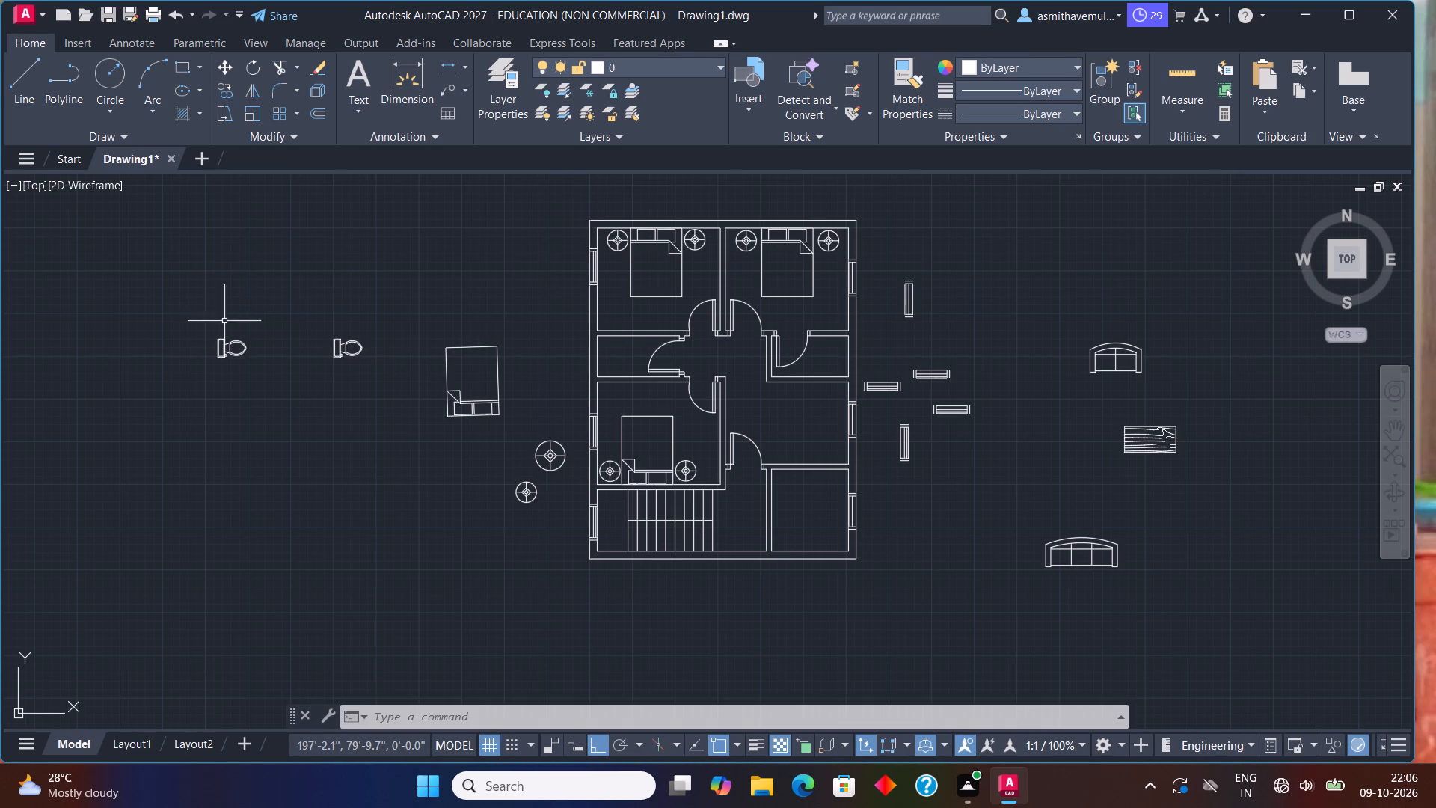
Move the westernmost toilet block into the west bathroom, with its tank back against the west wall's inner face.
{"action": "left_click", "coordinate": [232, 343]}
{"action": "key", "text": "m"}
{"action": "key", "text": "Return"}
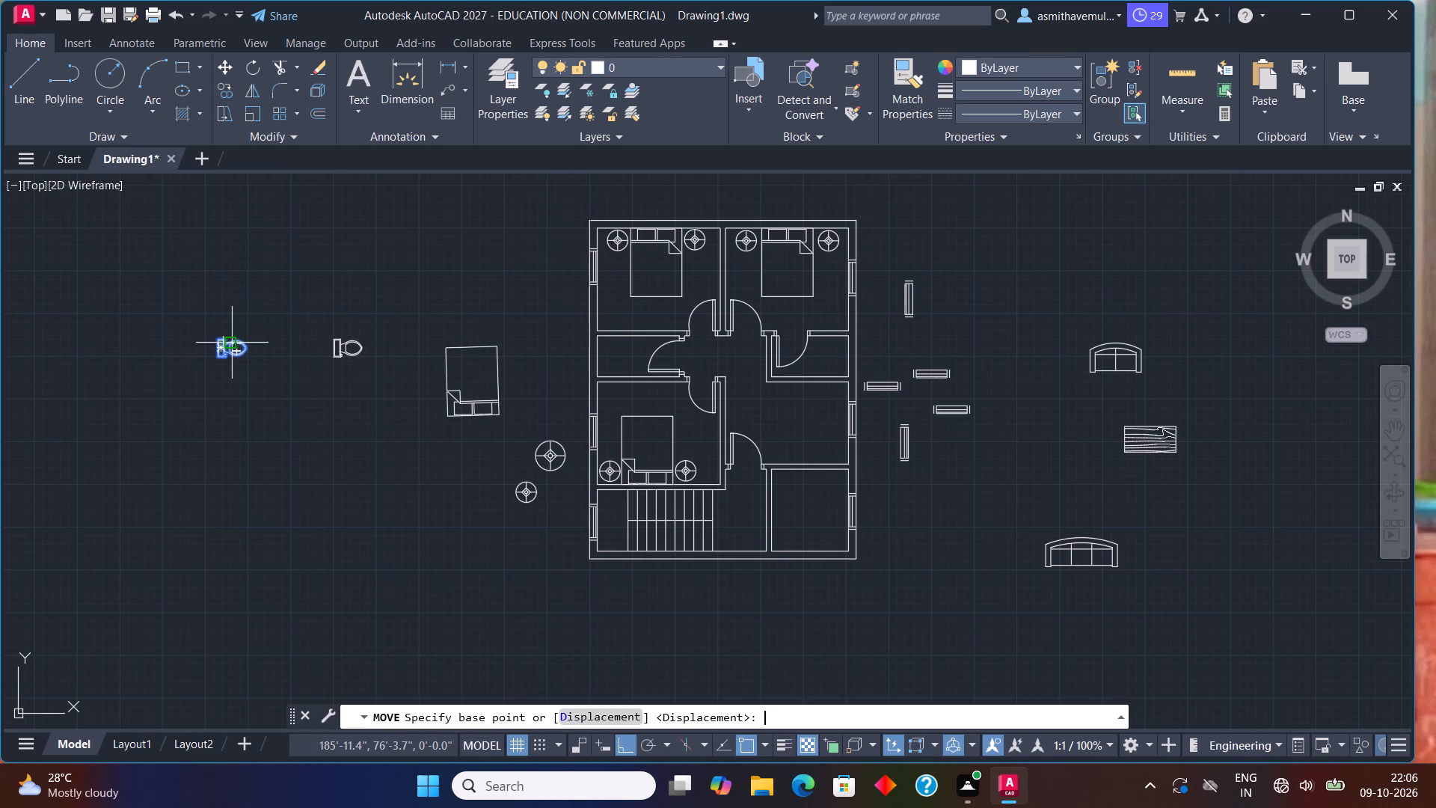
{"action": "key", "text": "F8"}
{"action": "scroll", "coordinate": [217, 352], "scroll_direction": "up", "scroll_amount": 1}
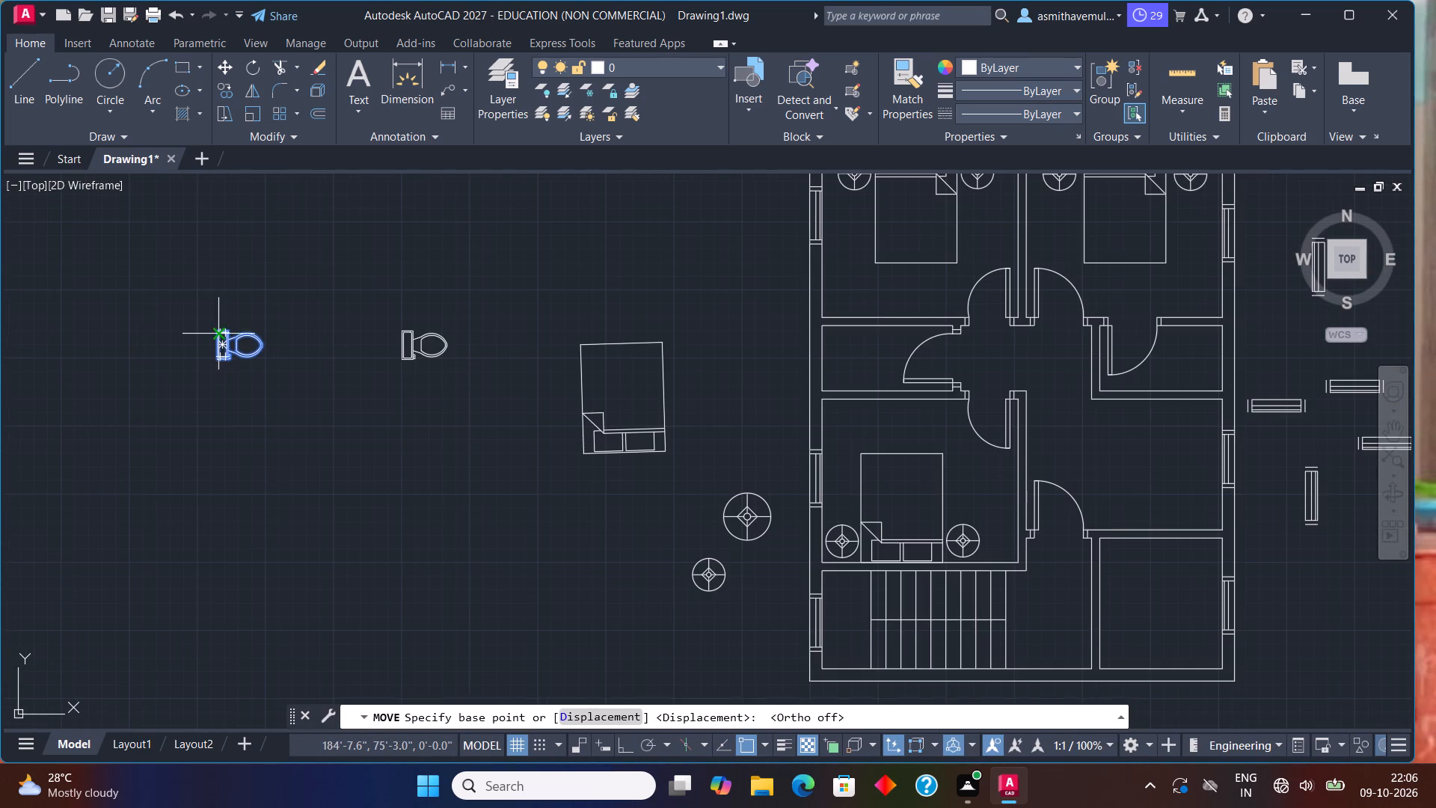
{"action": "left_click", "coordinate": [217, 343]}
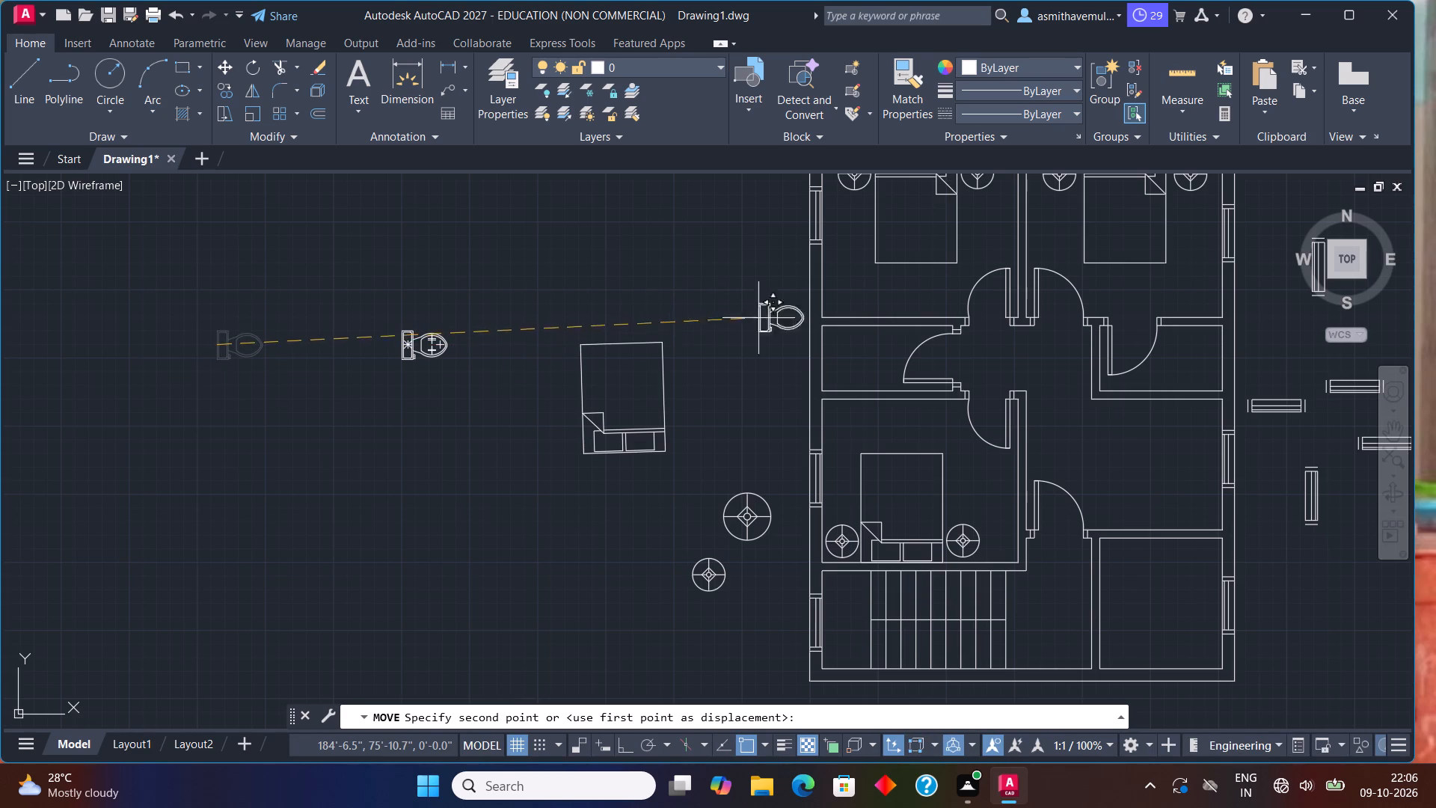
{"action": "scroll", "coordinate": [836, 352], "scroll_direction": "up", "scroll_amount": 4}
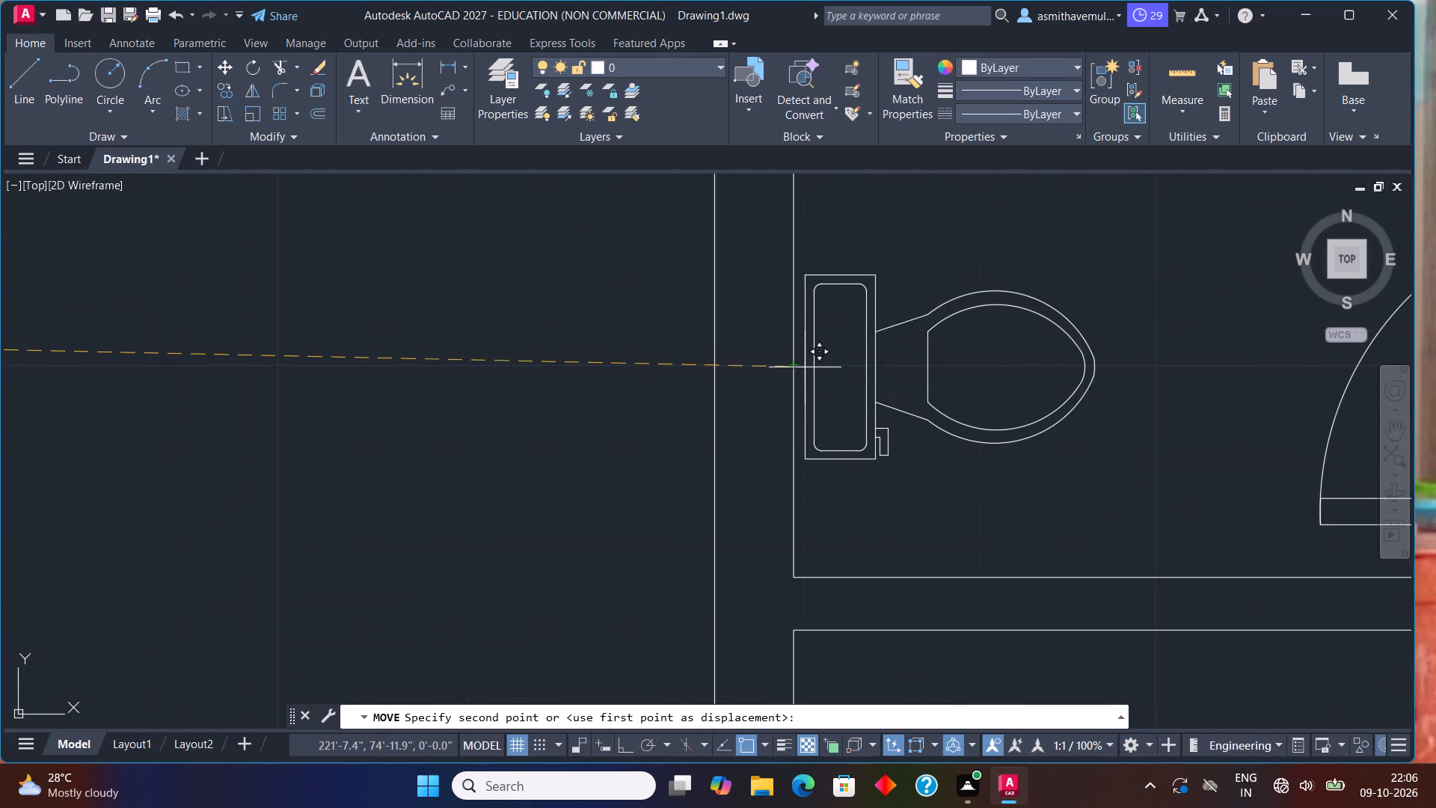
{"action": "left_click", "coordinate": [794, 376]}
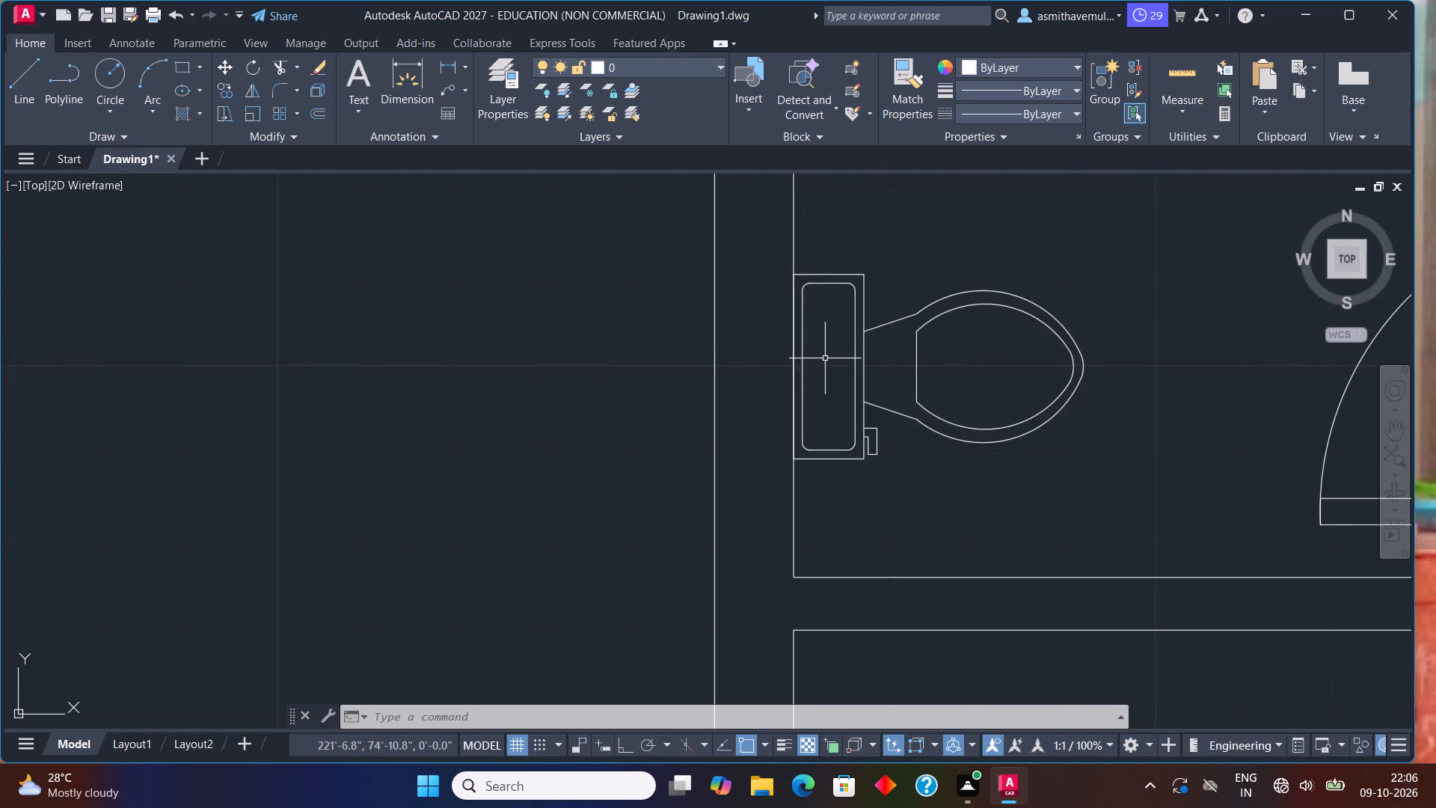
{"action": "scroll", "coordinate": [826, 357], "scroll_direction": "down", "scroll_amount": 4}
{"action": "scroll", "coordinate": [957, 388], "scroll_direction": "down", "scroll_amount": 1}
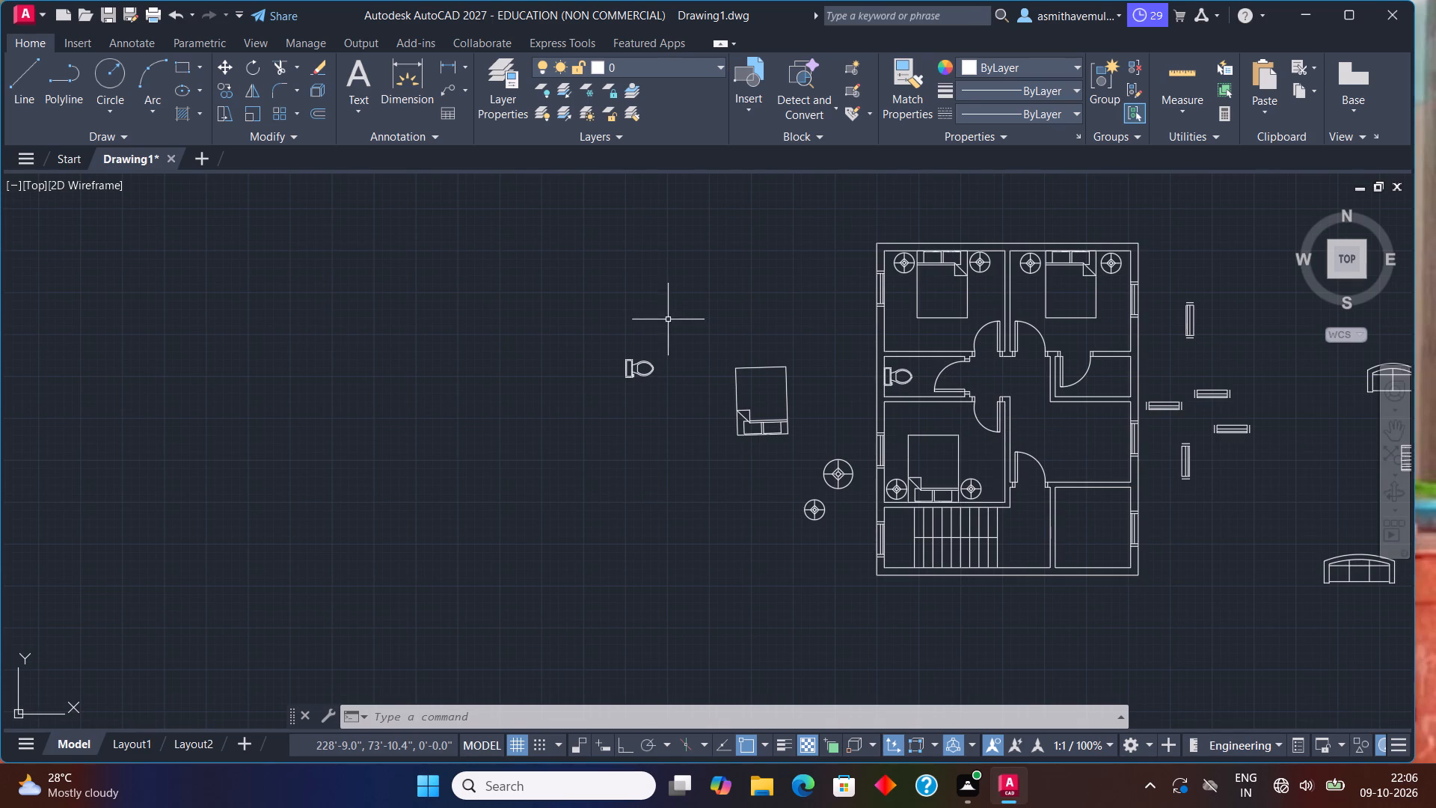
Rotate the remaining toilet block west of the plan by 180° with ortho on, so its bowl points west.
{"action": "left_click_drag", "start_coordinate": [658, 328], "coordinate": [640, 409]}
{"action": "type", "text": "RO"}
{"action": "key", "text": "Return"}
{"action": "scroll", "coordinate": [640, 403], "scroll_direction": "up", "scroll_amount": 1}
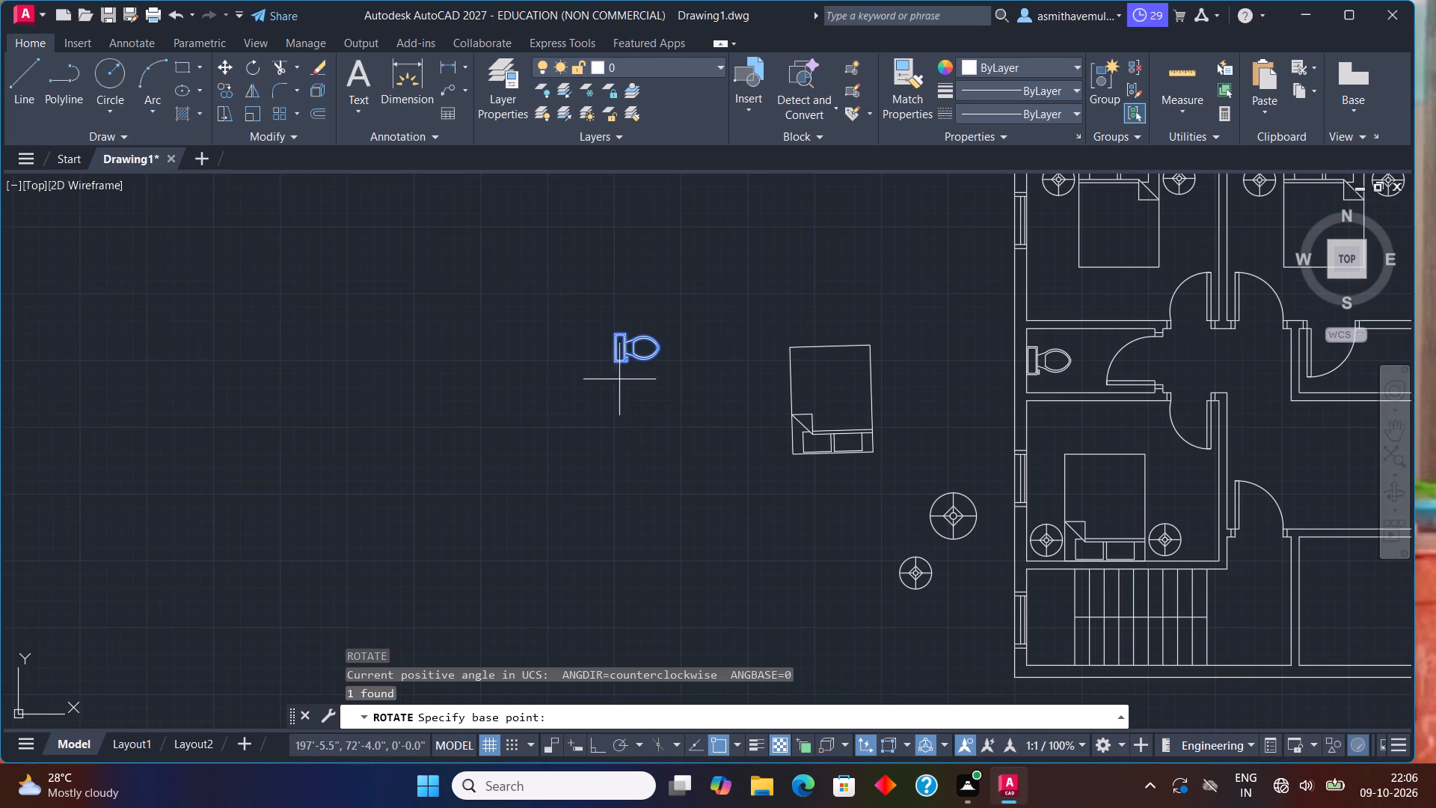
{"action": "left_click", "coordinate": [617, 331]}
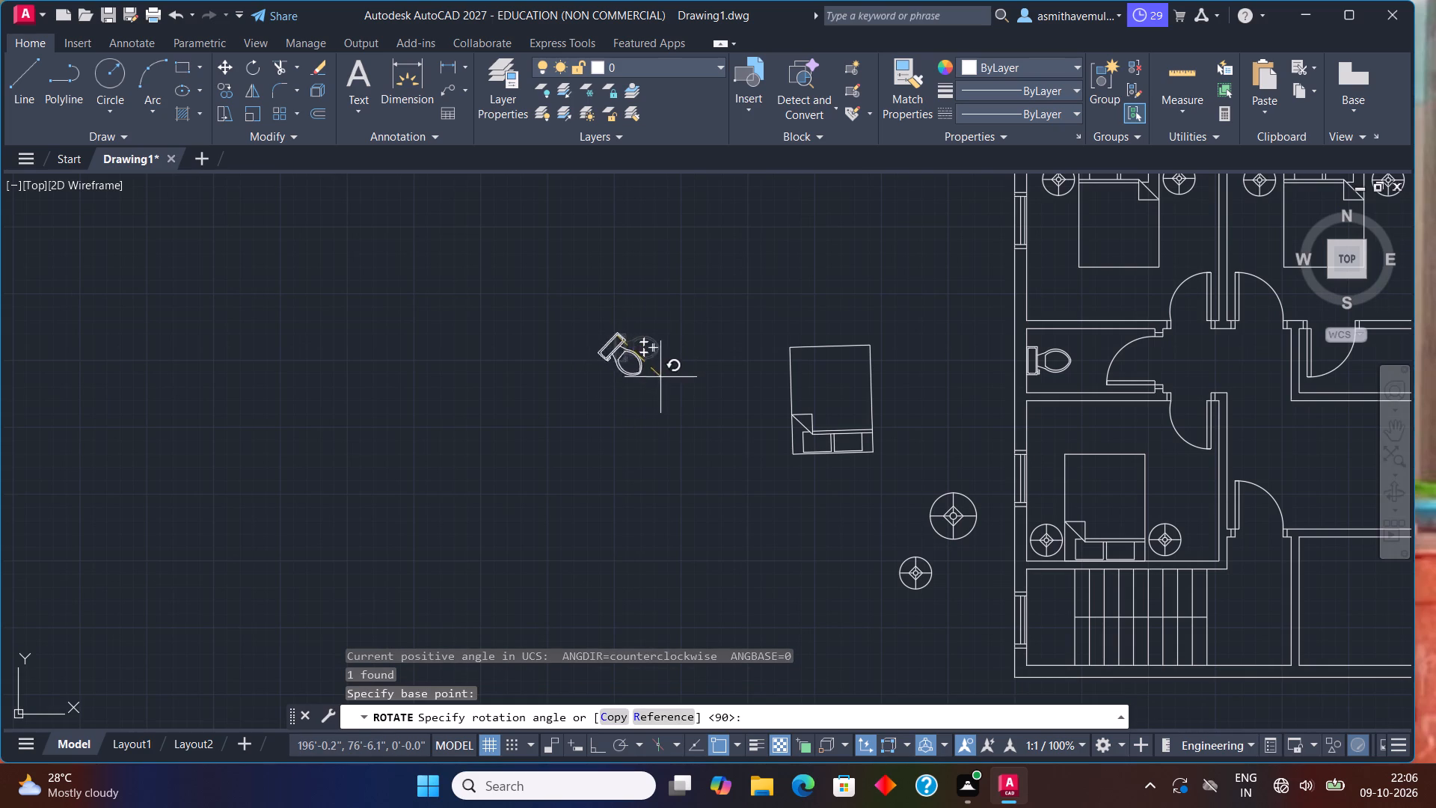
{"action": "key", "text": "F8"}
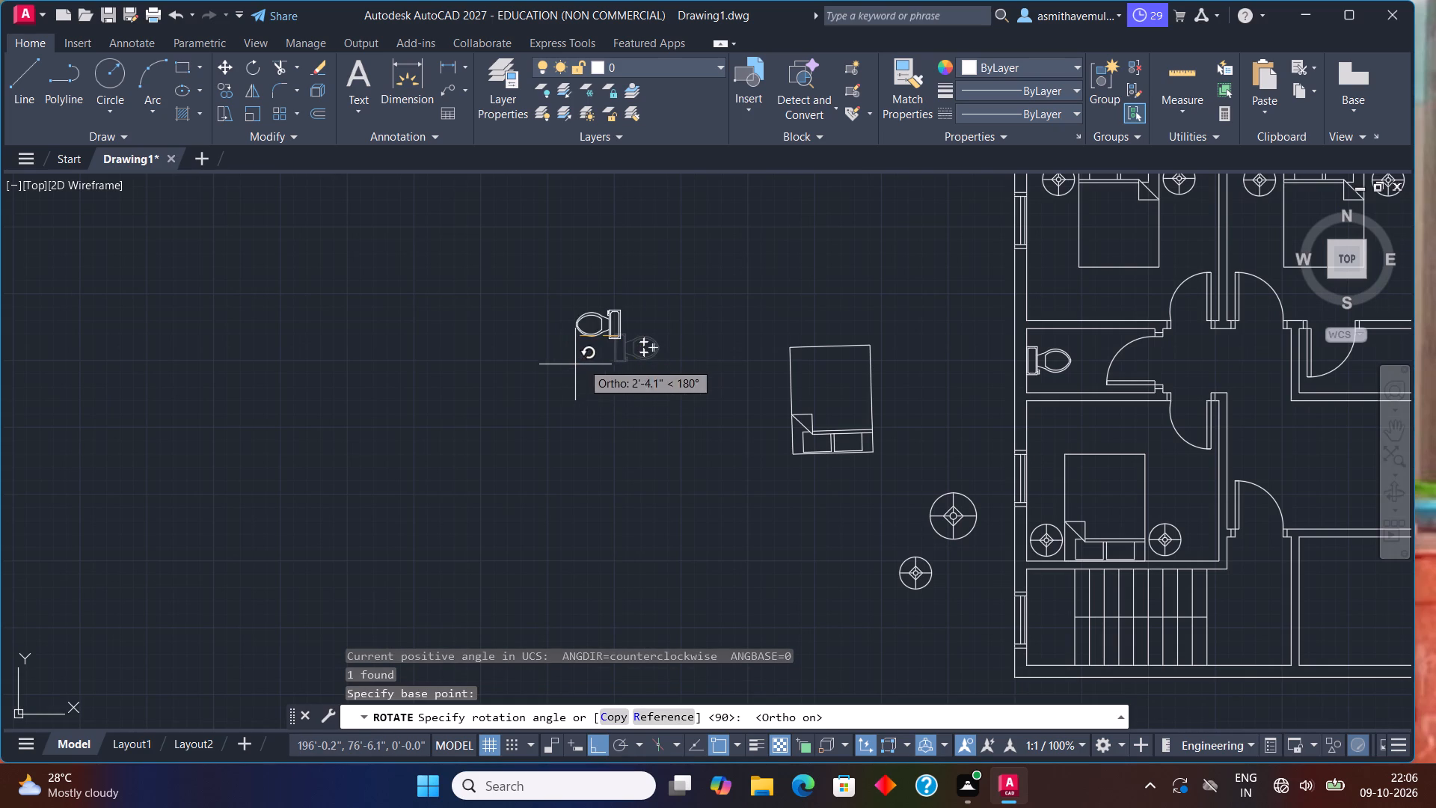
{"action": "left_click", "coordinate": [592, 358]}
Move the rotated toilet block with ortho off into the east bathroom, its tank back against the east wall's inner face.
{"action": "left_click_drag", "start_coordinate": [643, 335], "coordinate": [506, 350]}
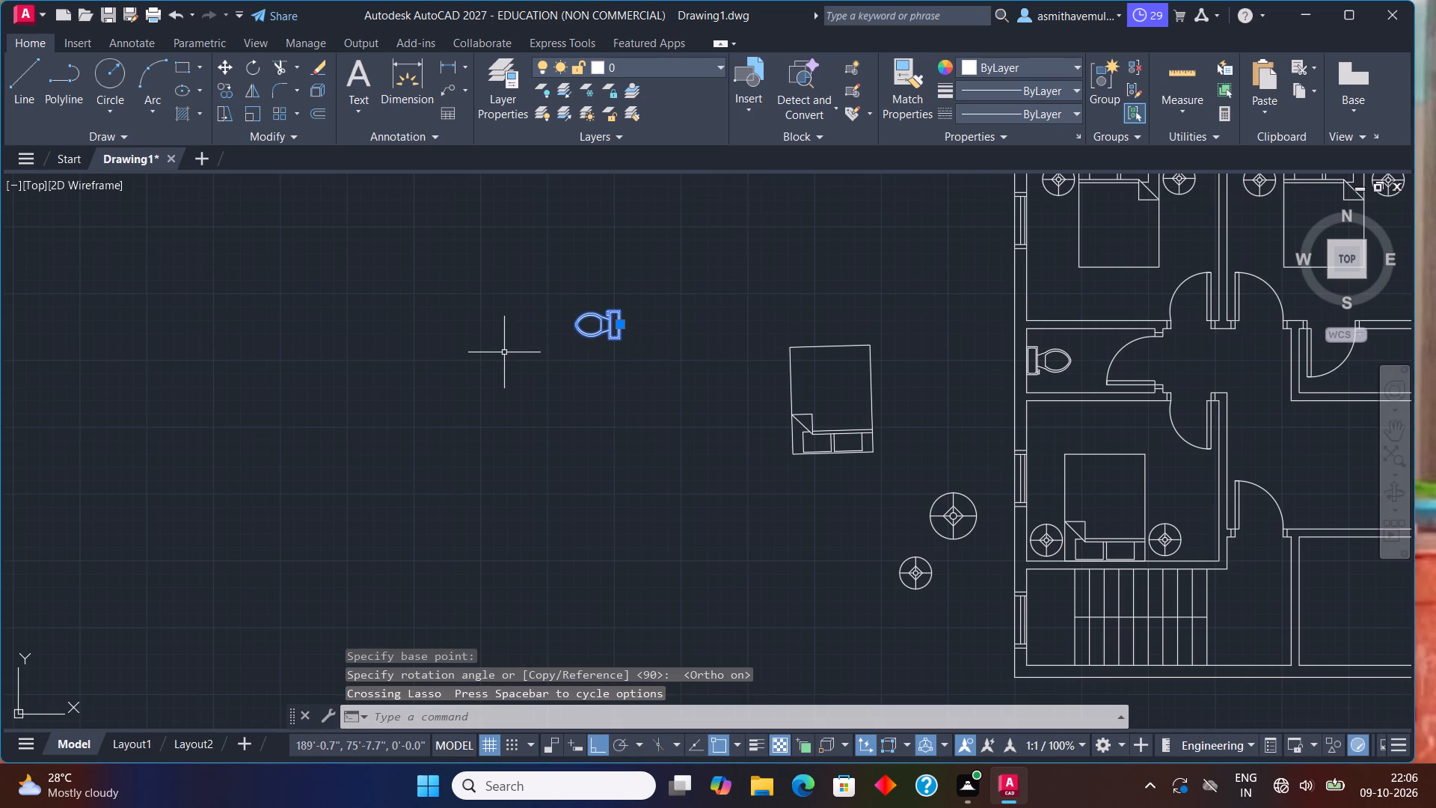
{"action": "key", "text": "m"}
{"action": "key", "text": "Return"}
{"action": "key", "text": "F8"}
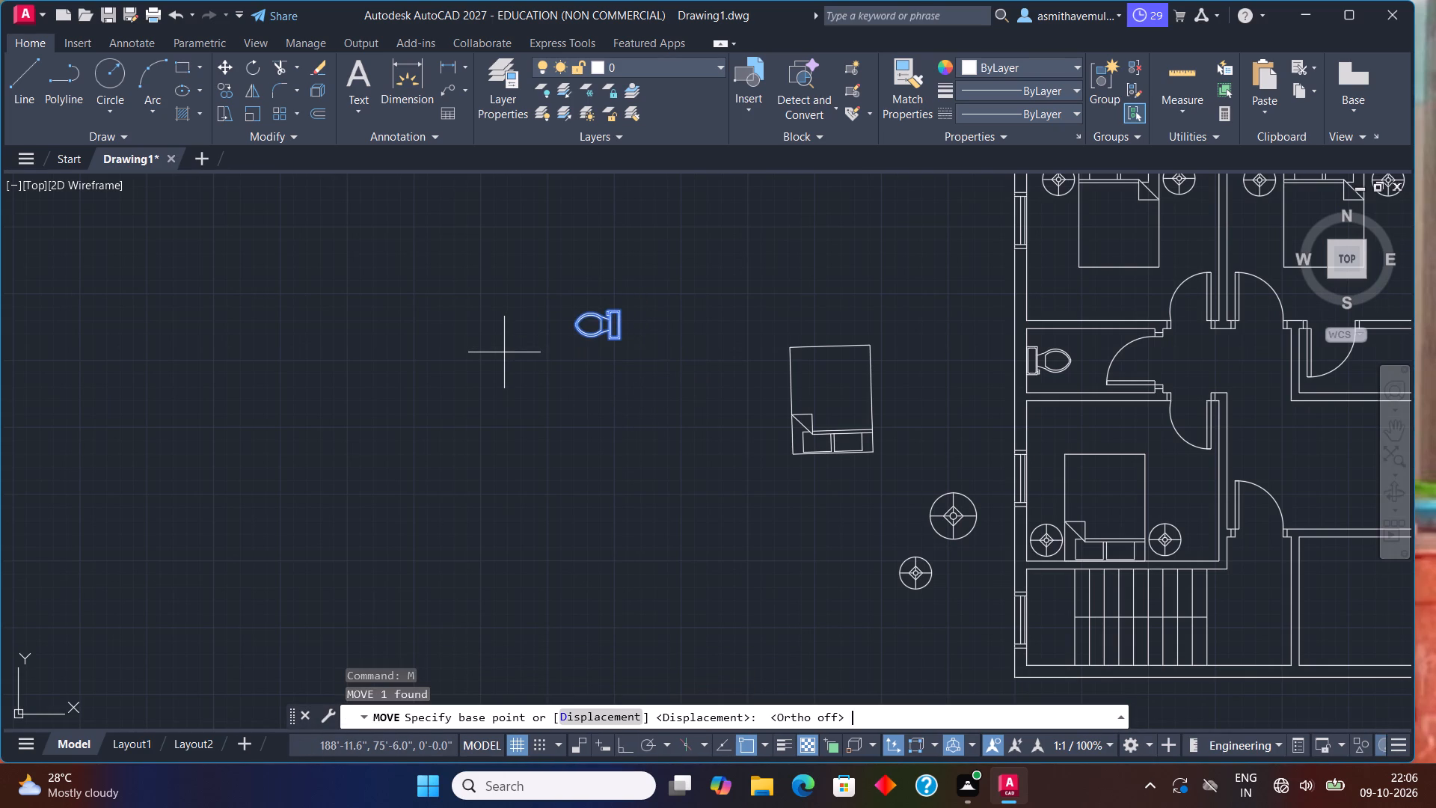
{"action": "left_click", "coordinate": [625, 325]}
{"action": "scroll", "coordinate": [1059, 385], "scroll_direction": "down", "scroll_amount": 2}
{"action": "middle_click_drag", "start_coordinate": [1201, 424], "coordinate": [741, 381]}
{"action": "scroll", "coordinate": [747, 364], "scroll_direction": "up", "scroll_amount": 2}
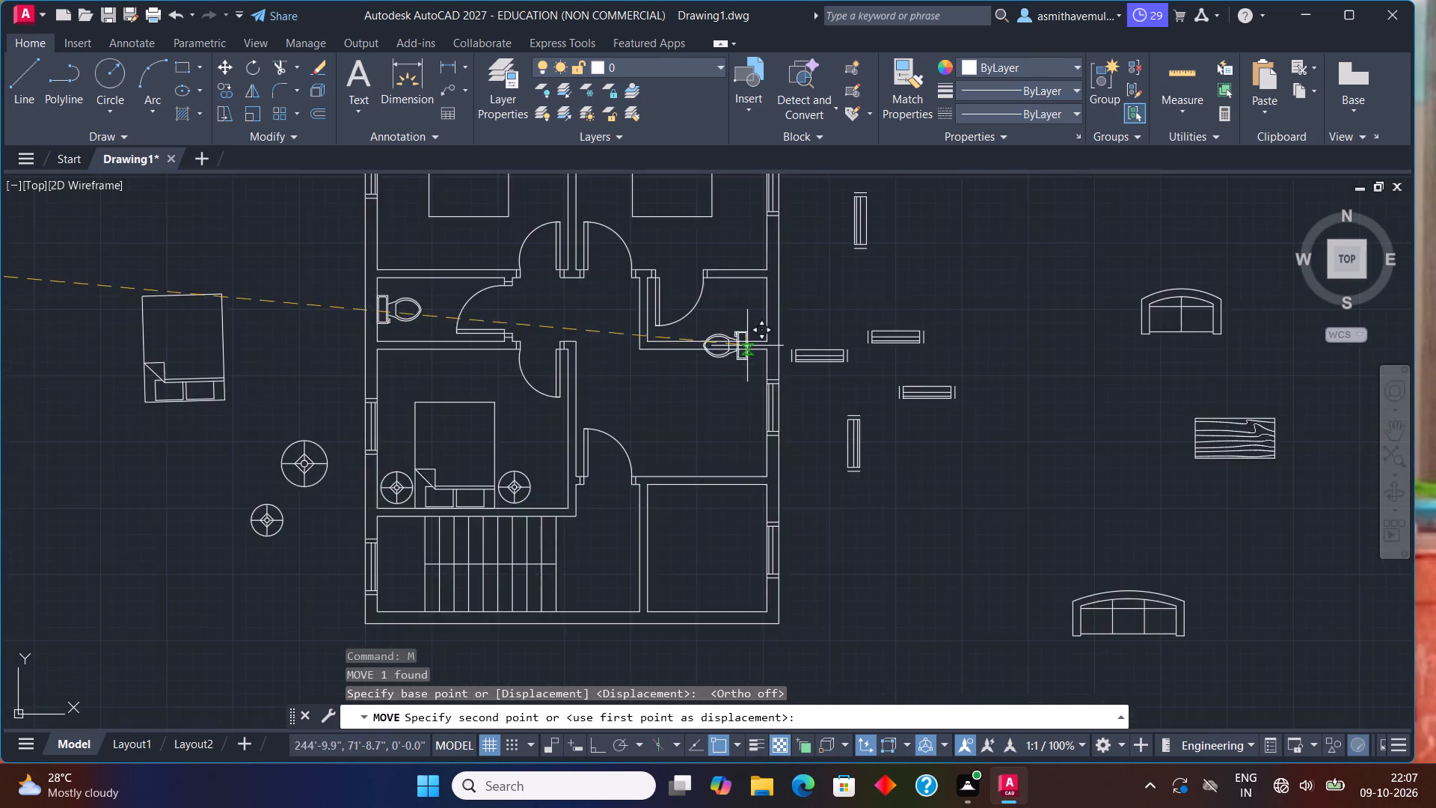
{"action": "scroll", "coordinate": [747, 345], "scroll_direction": "up", "scroll_amount": 2}
{"action": "scroll", "coordinate": [770, 286], "scroll_direction": "up", "scroll_amount": 1}
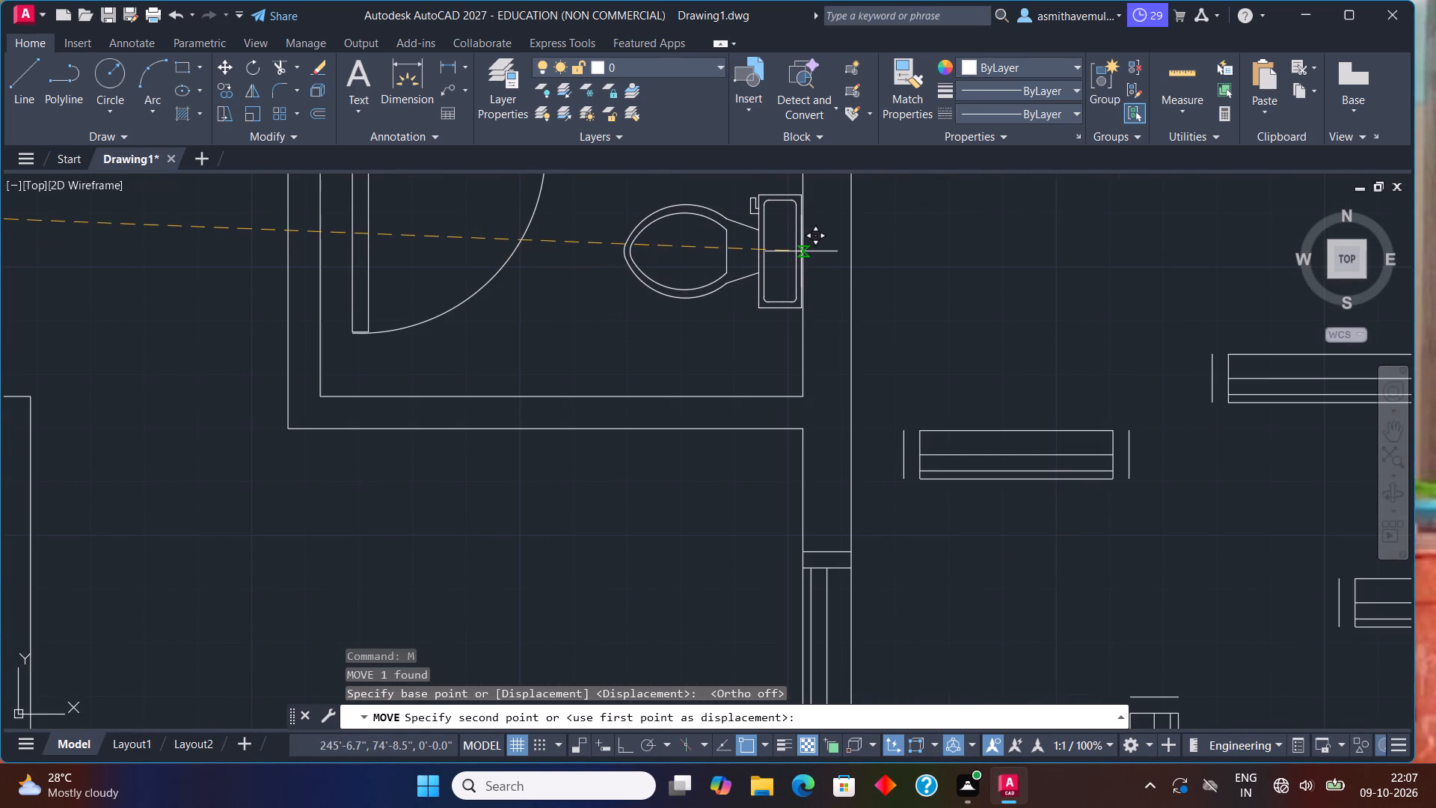
{"action": "middle_click_drag", "start_coordinate": [801, 251], "coordinate": [768, 379]}
{"action": "scroll", "coordinate": [767, 363], "scroll_direction": "up", "scroll_amount": 1}
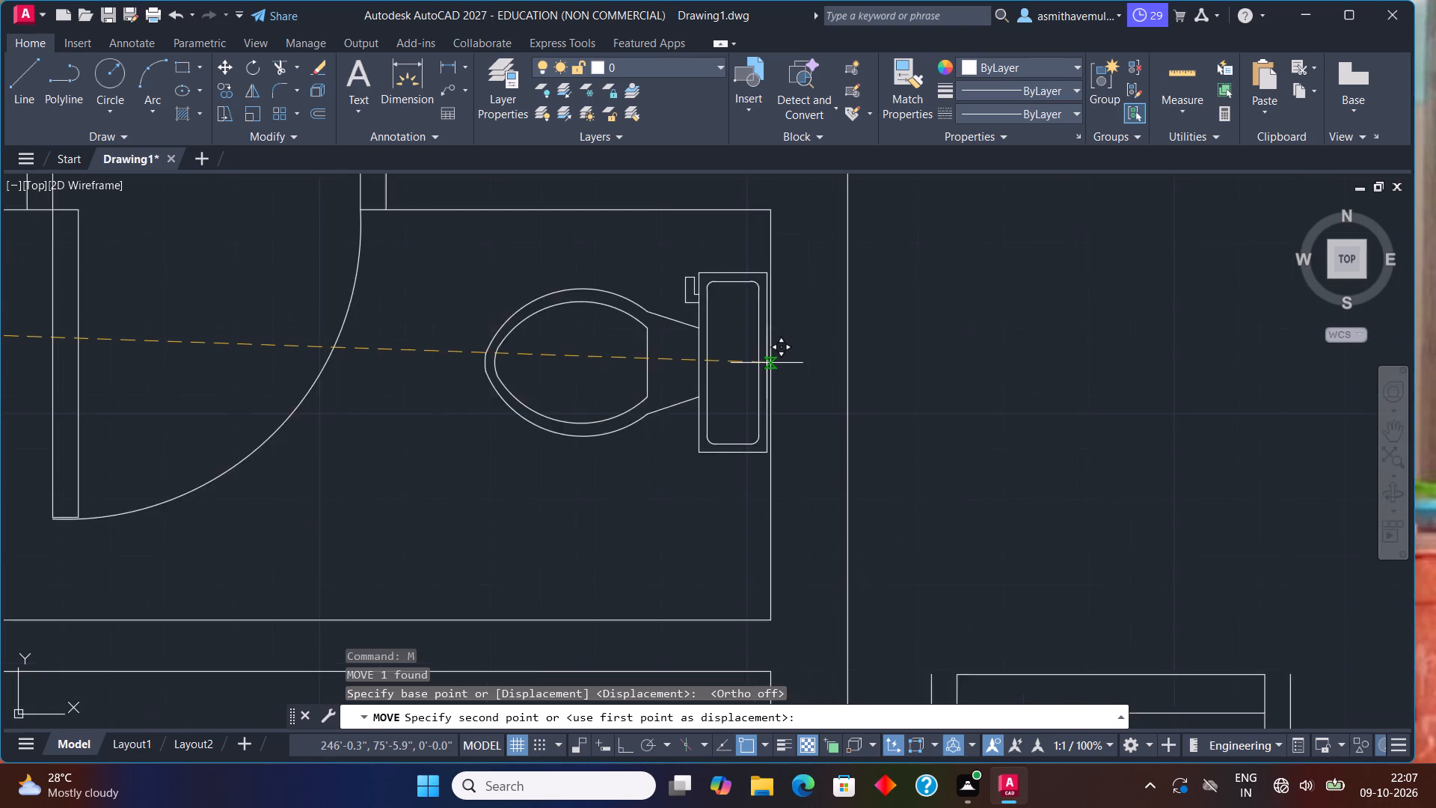
{"action": "scroll", "coordinate": [767, 363], "scroll_direction": "up", "scroll_amount": 1}
{"action": "left_click", "coordinate": [772, 354]}
{"action": "scroll", "coordinate": [772, 368], "scroll_direction": "down", "scroll_amount": 3}
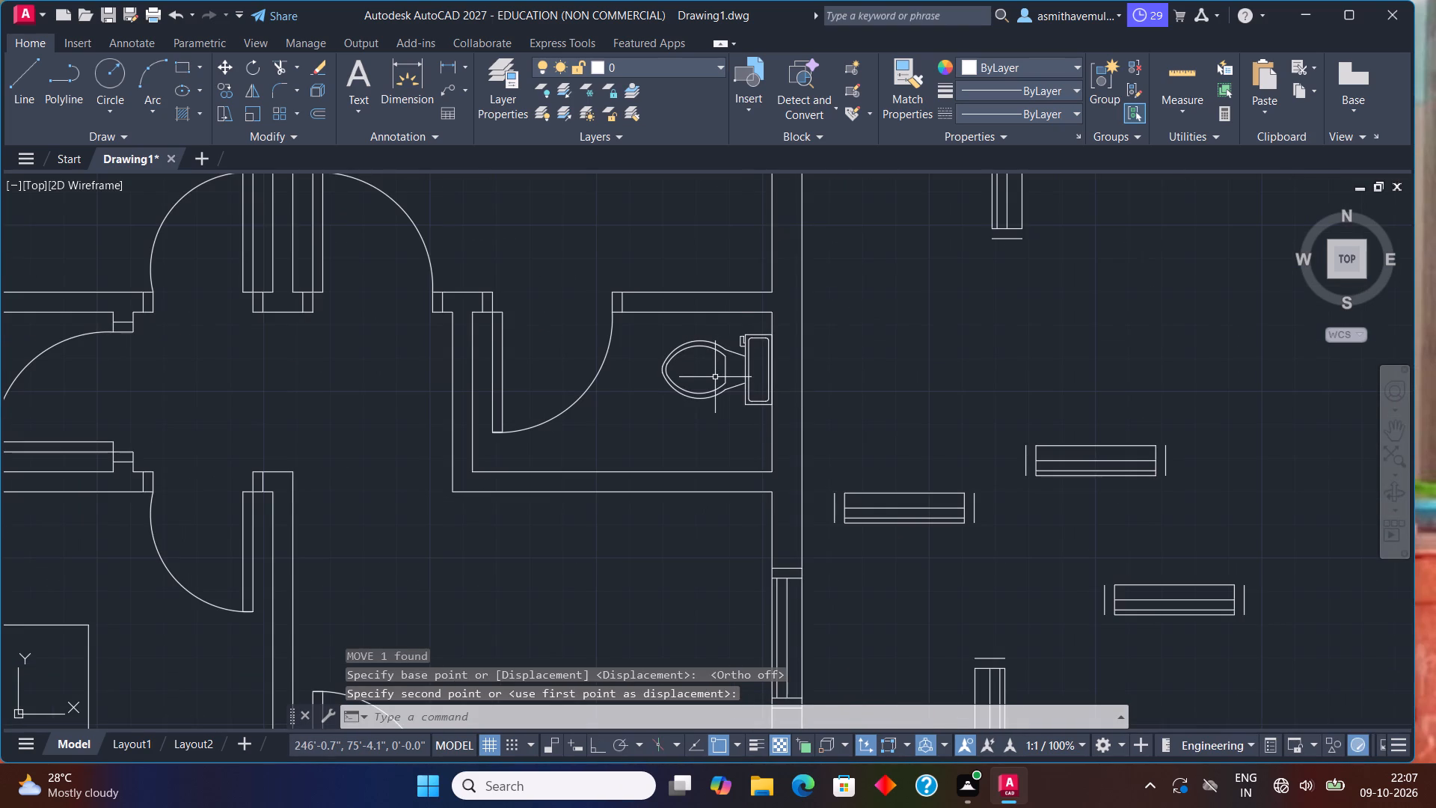
{"action": "scroll", "coordinate": [771, 416], "scroll_direction": "down", "scroll_amount": 1}
{"action": "scroll", "coordinate": [836, 461], "scroll_direction": "down", "scroll_amount": 1}
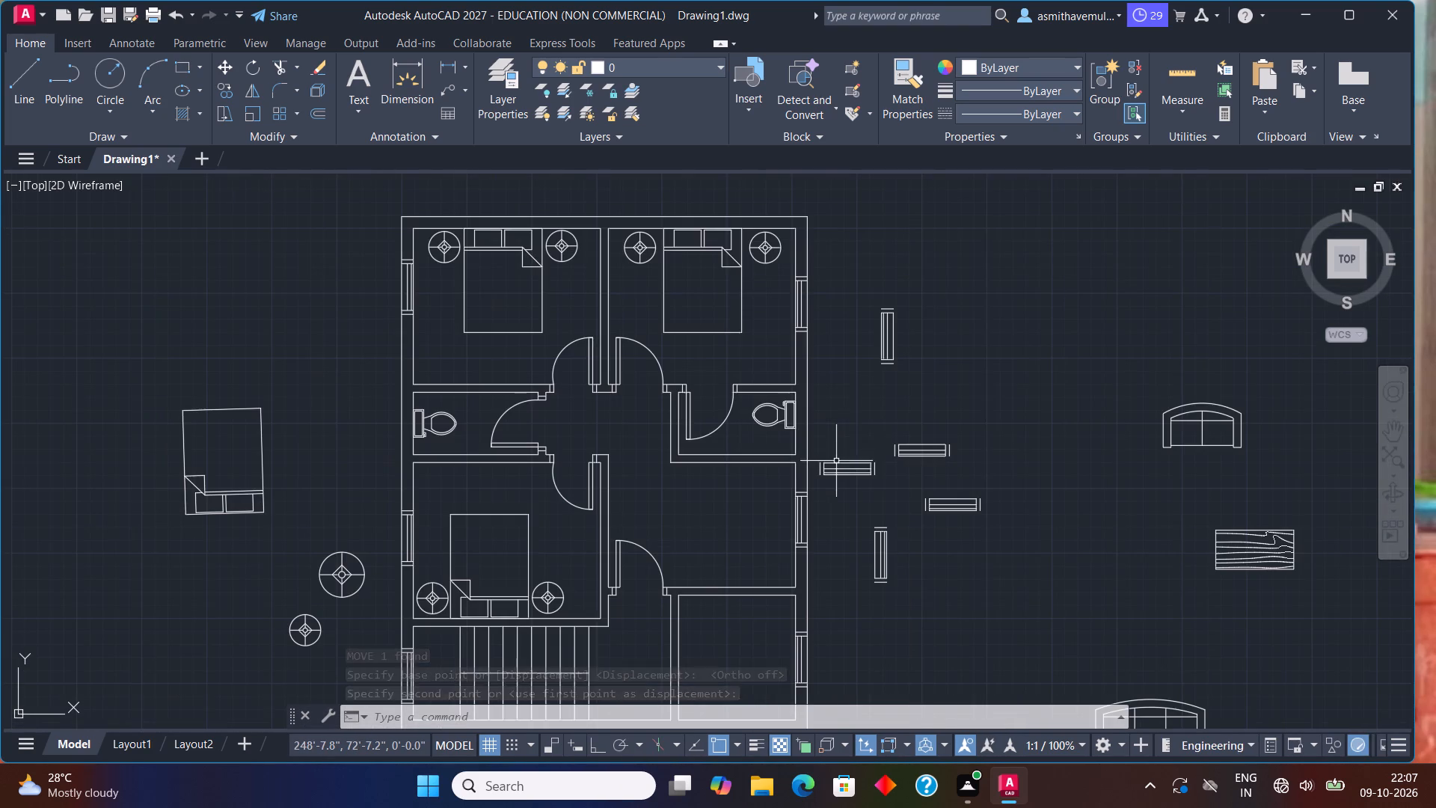
Rotate the wood-grain table block east of the plan to 270° with ortho on, so its long side runs north-south.
{"action": "middle_click_drag", "start_coordinate": [885, 390], "coordinate": [863, 361]}
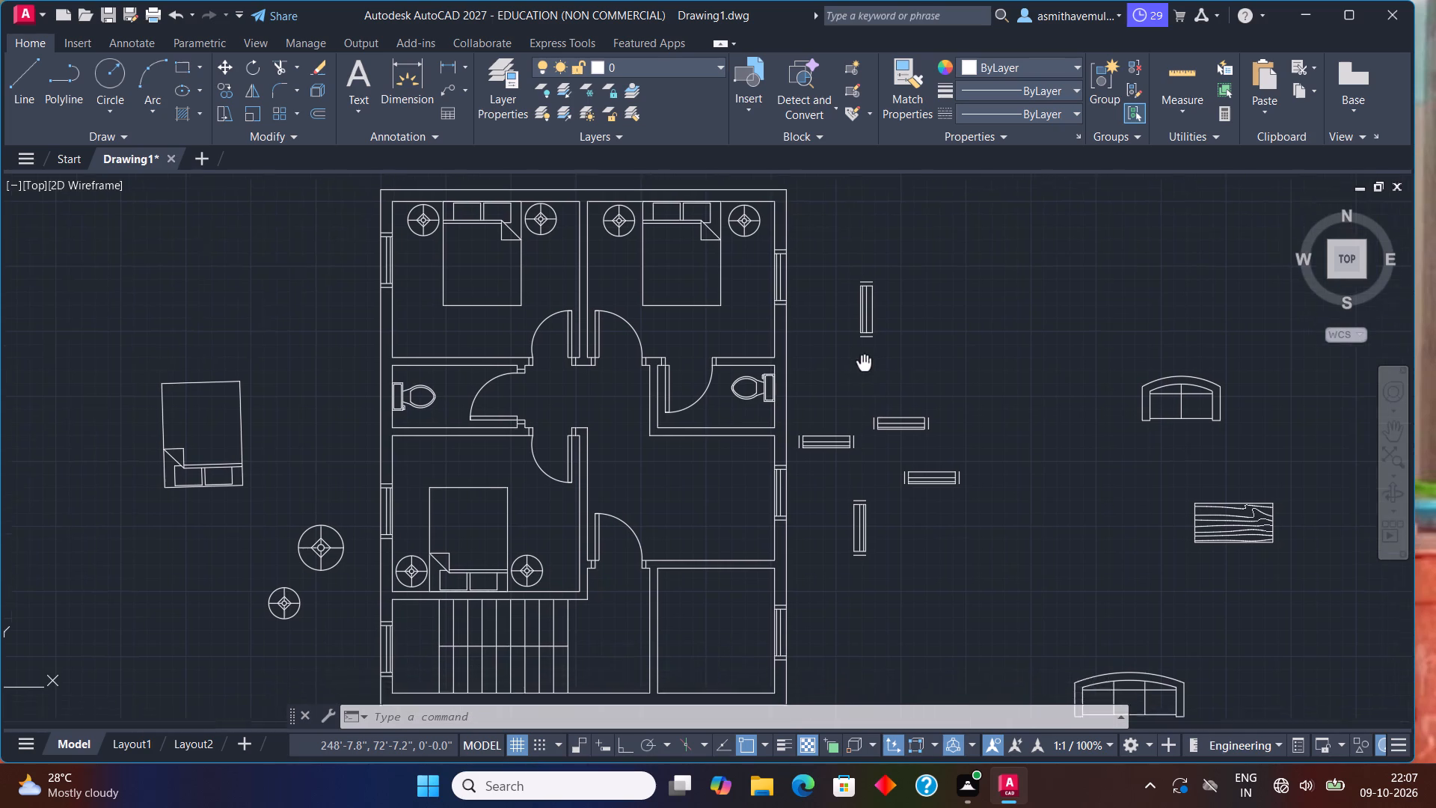
{"action": "middle_click_drag", "start_coordinate": [863, 361], "coordinate": [830, 298]}
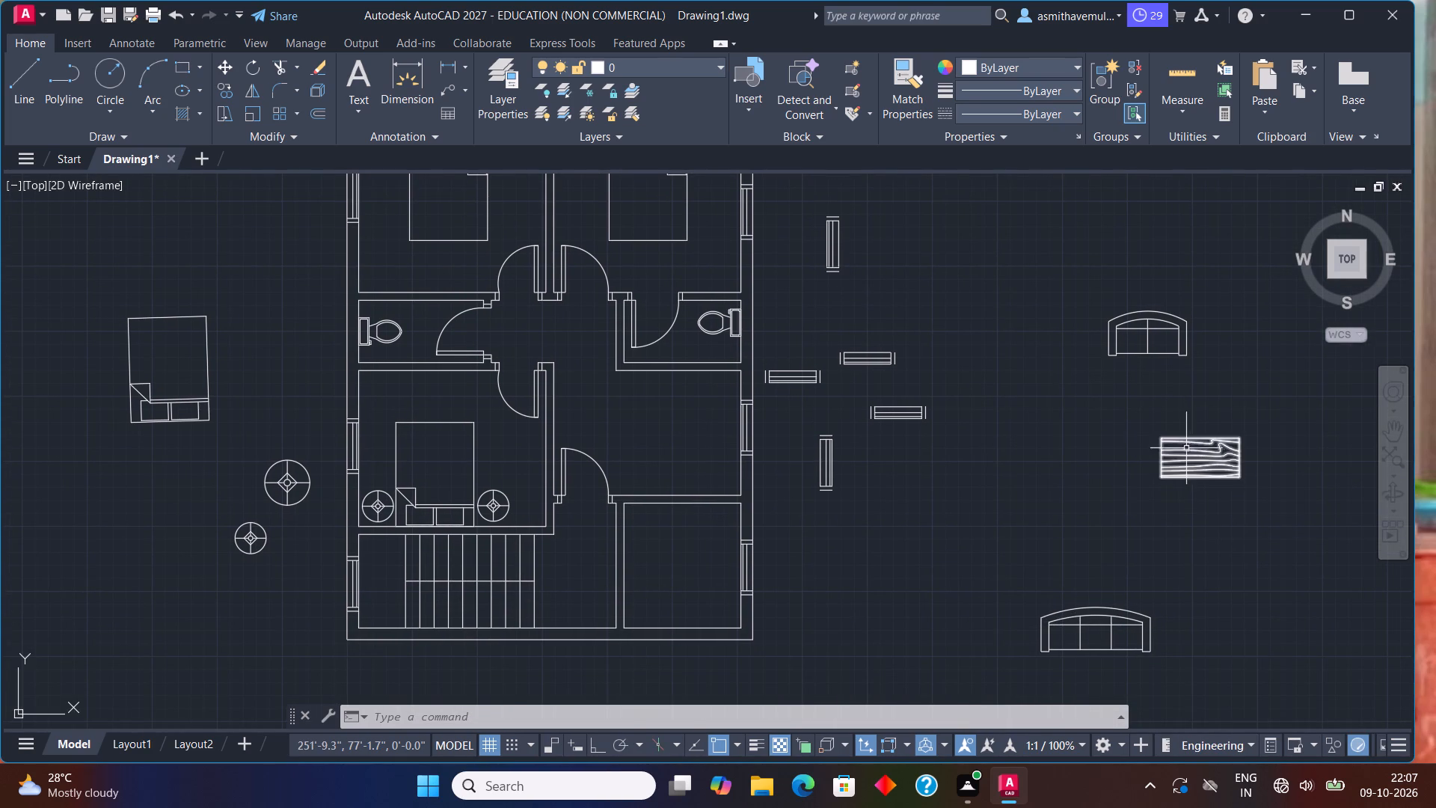
{"action": "left_click", "coordinate": [1191, 453]}
{"action": "type", "text": "RO"}
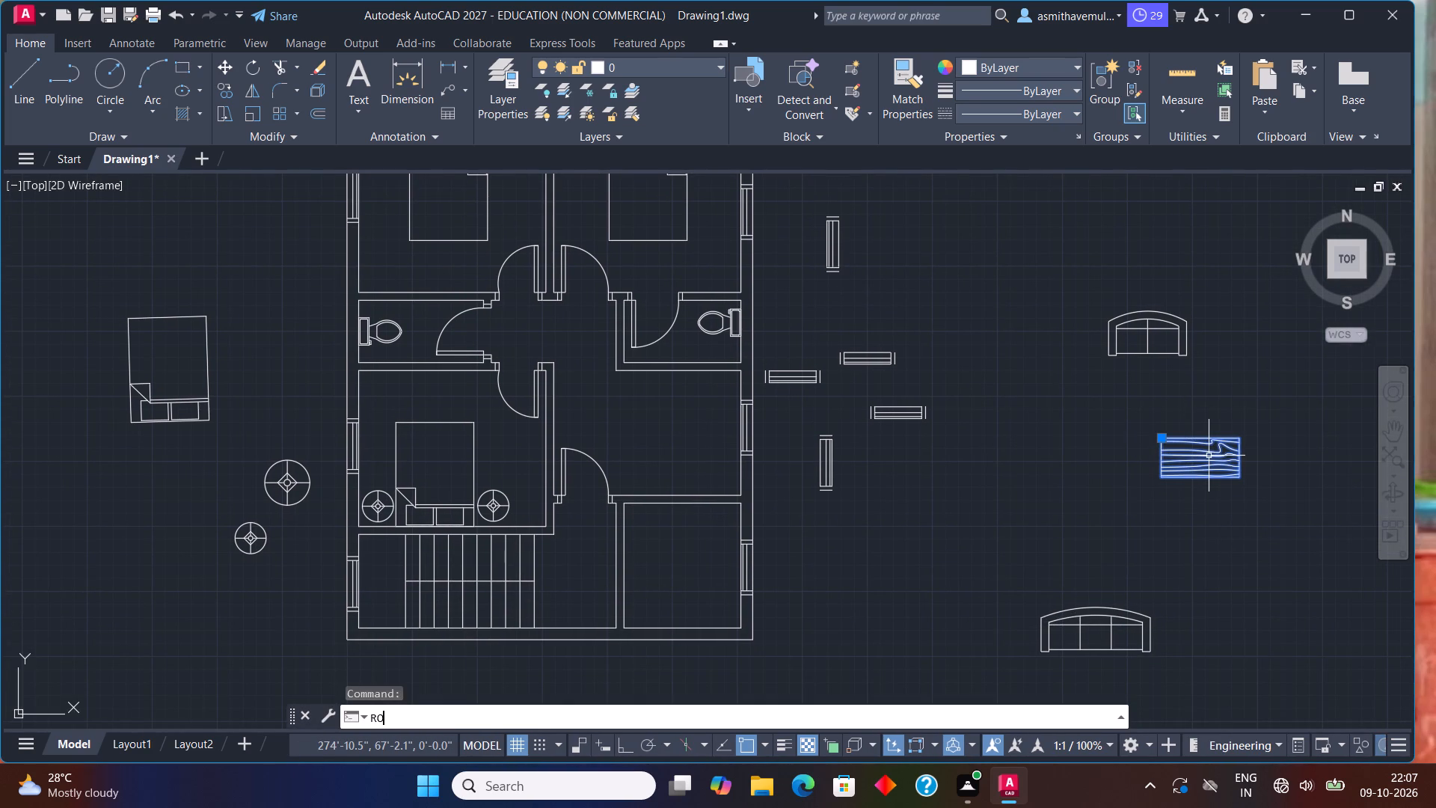
{"action": "key", "text": "Return"}
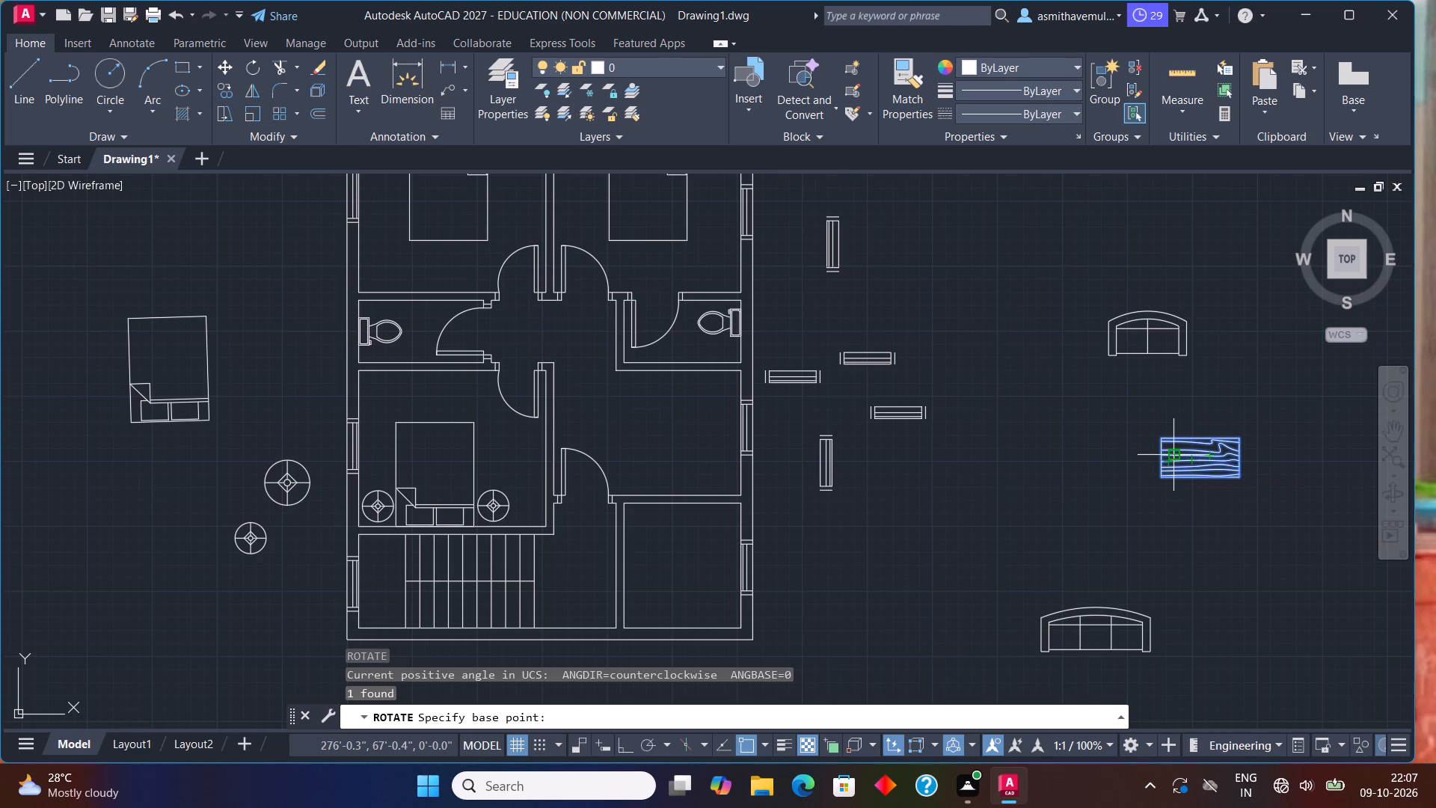
{"action": "type", "text": "RO"}
{"action": "key", "text": "Return"}
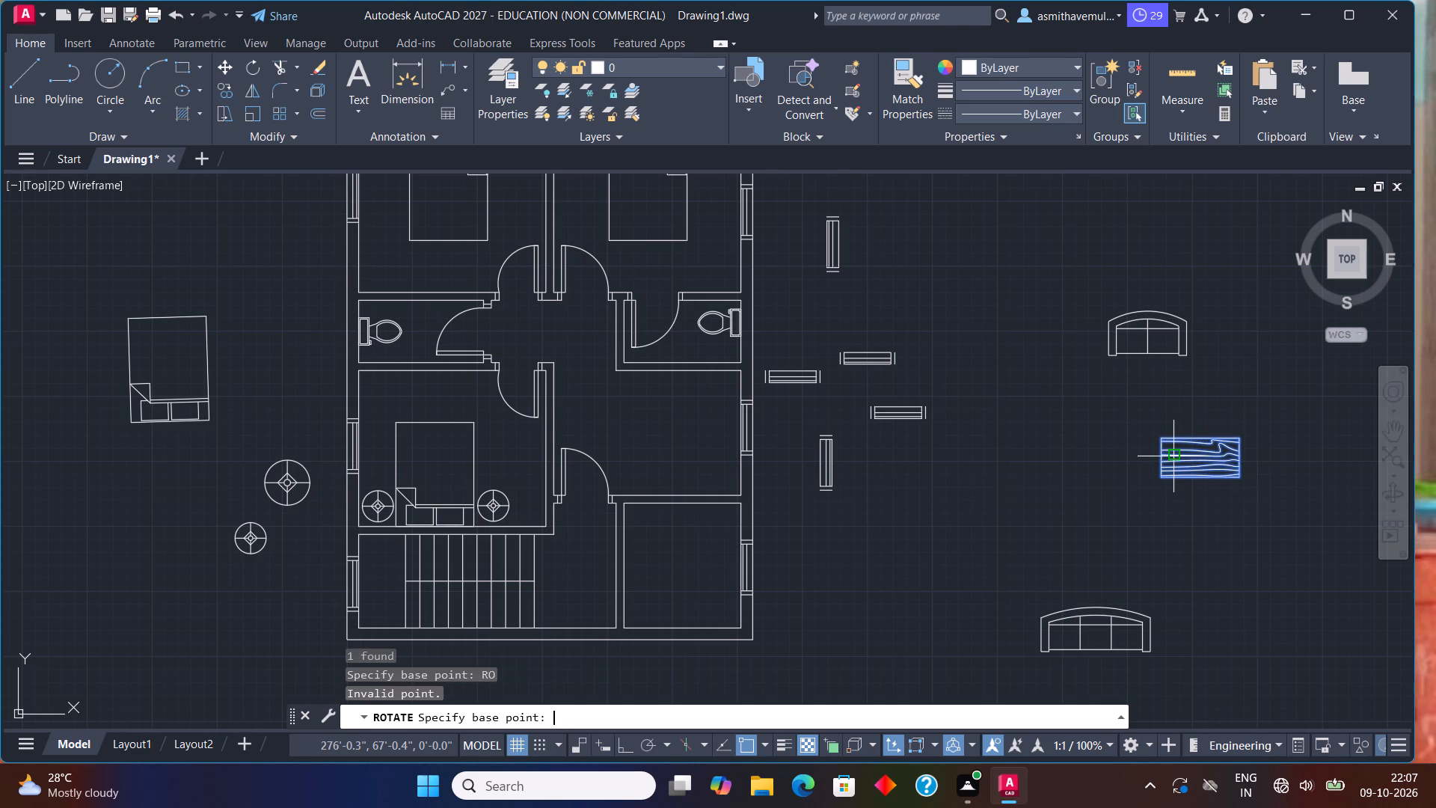
{"action": "left_click", "coordinate": [1167, 441]}
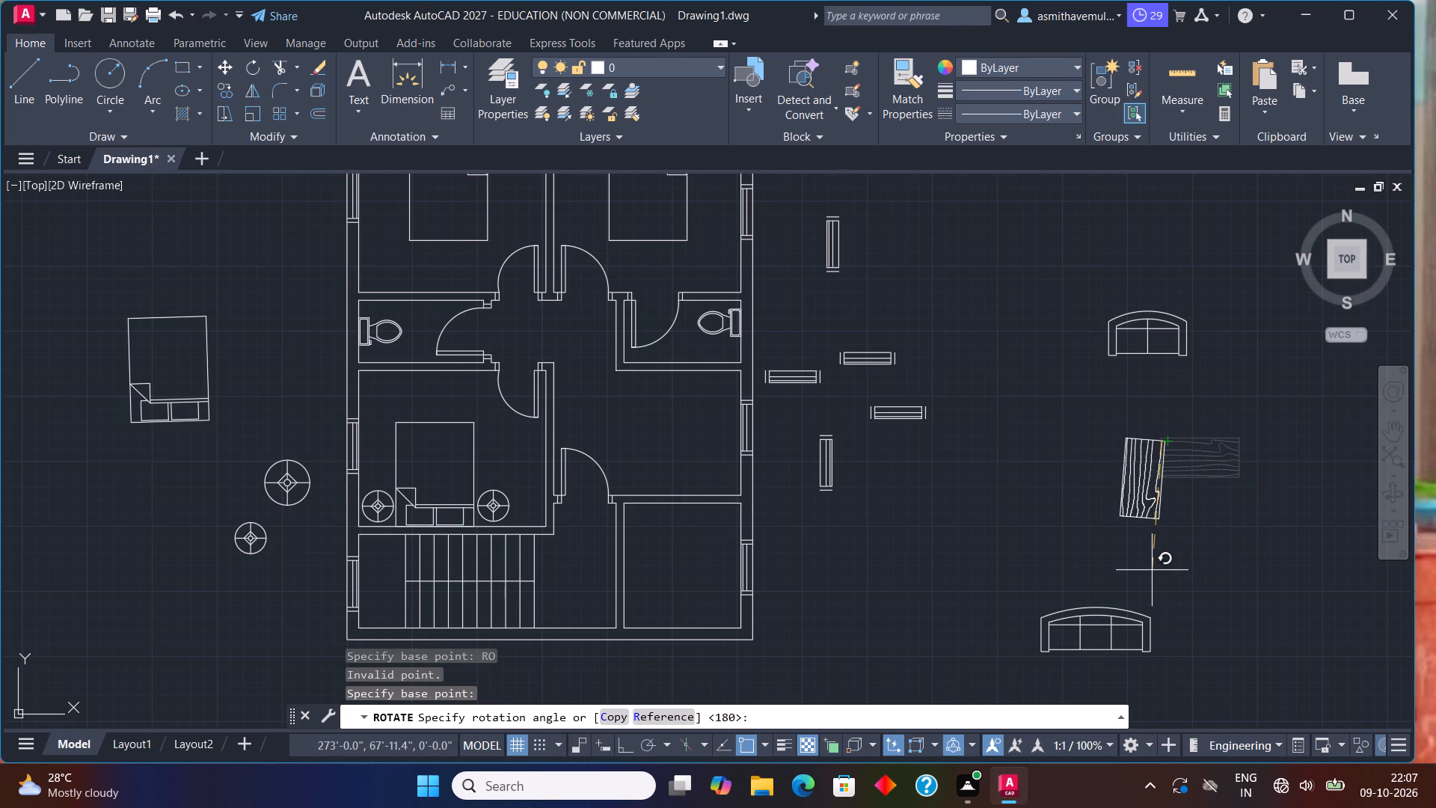
{"action": "key", "text": "F8"}
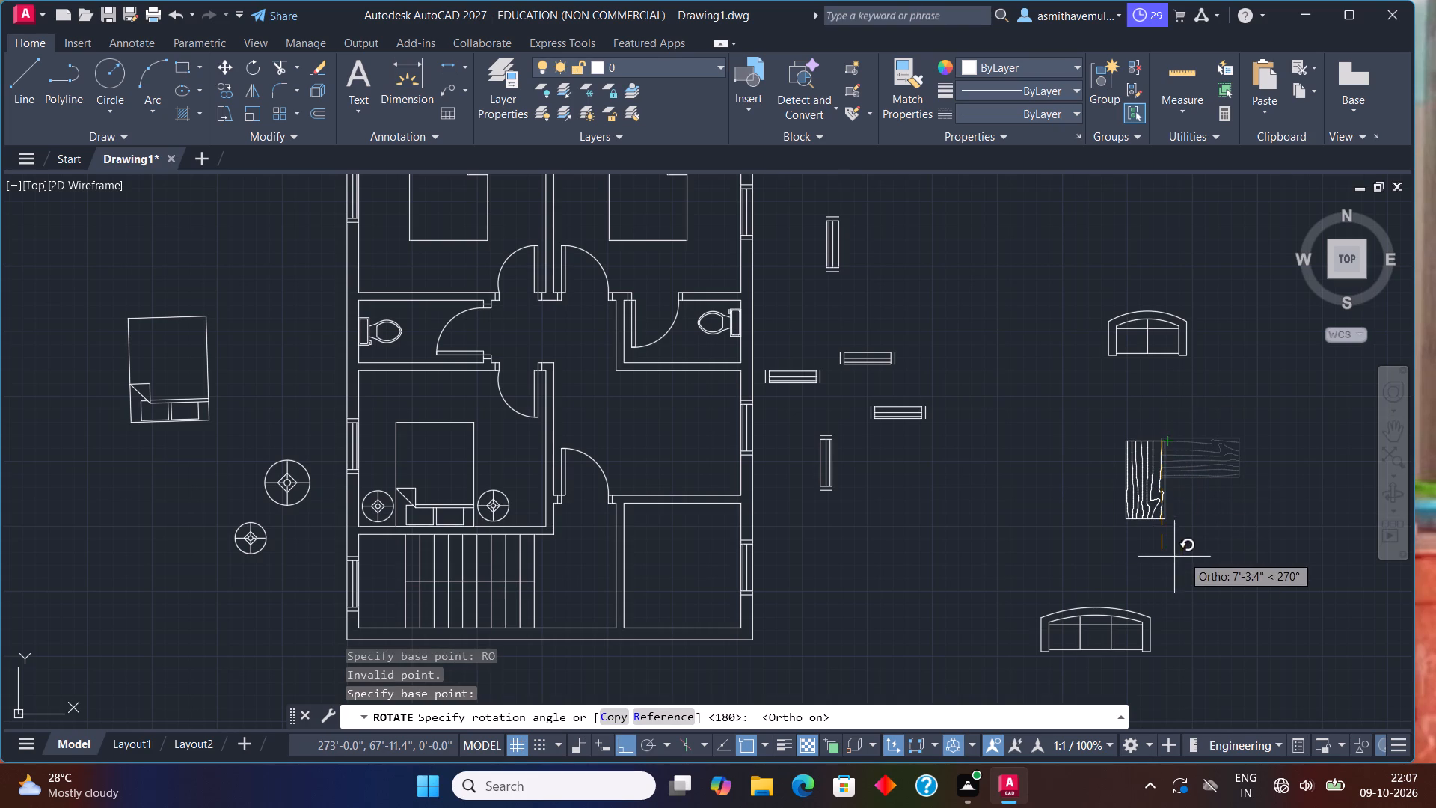
{"action": "left_click", "coordinate": [1183, 554]}
Scale the rotated table block down to about three-quarters of its size from its southeast corner.
{"action": "left_click_drag", "start_coordinate": [1194, 504], "coordinate": [1068, 542]}
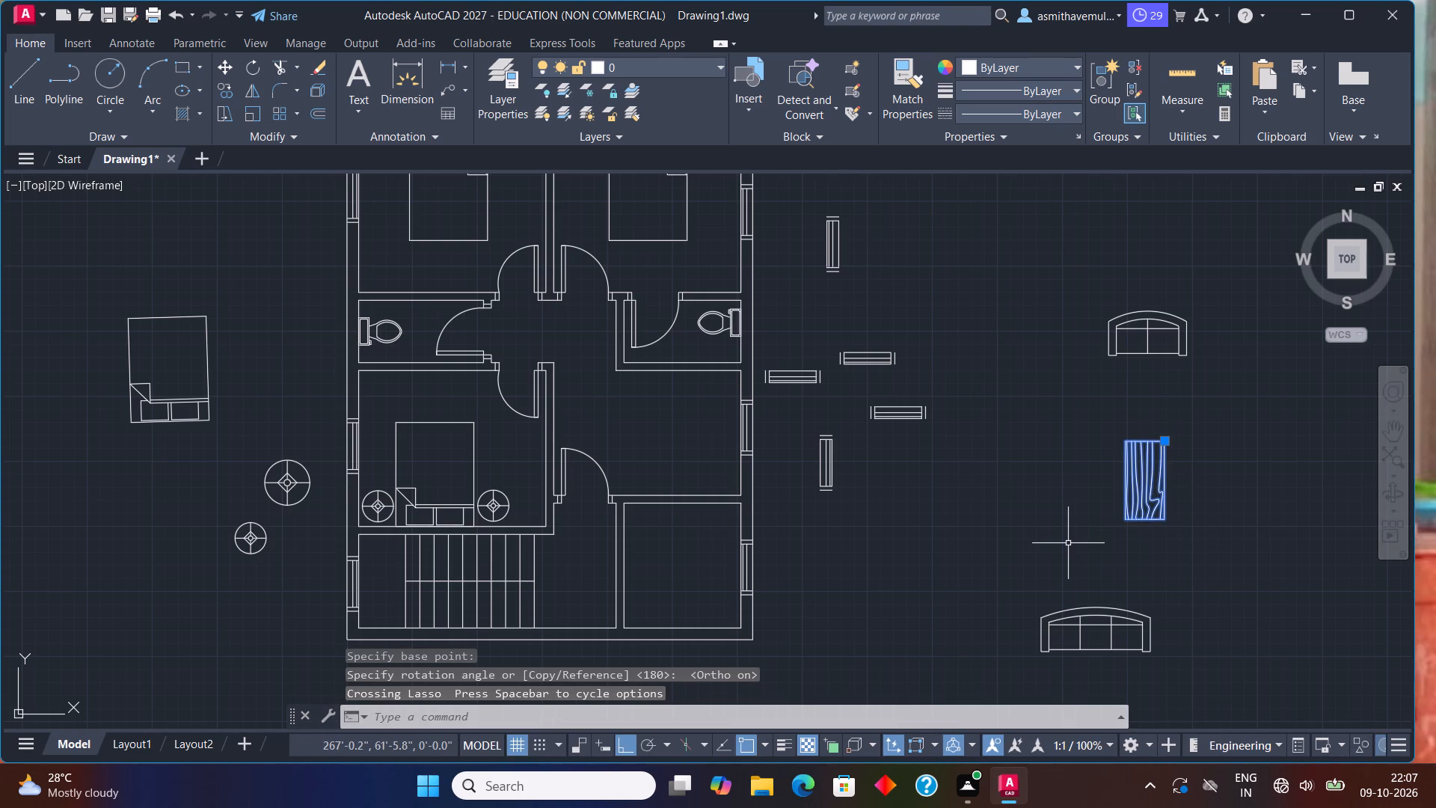
{"action": "type", "text": "SCALE"}
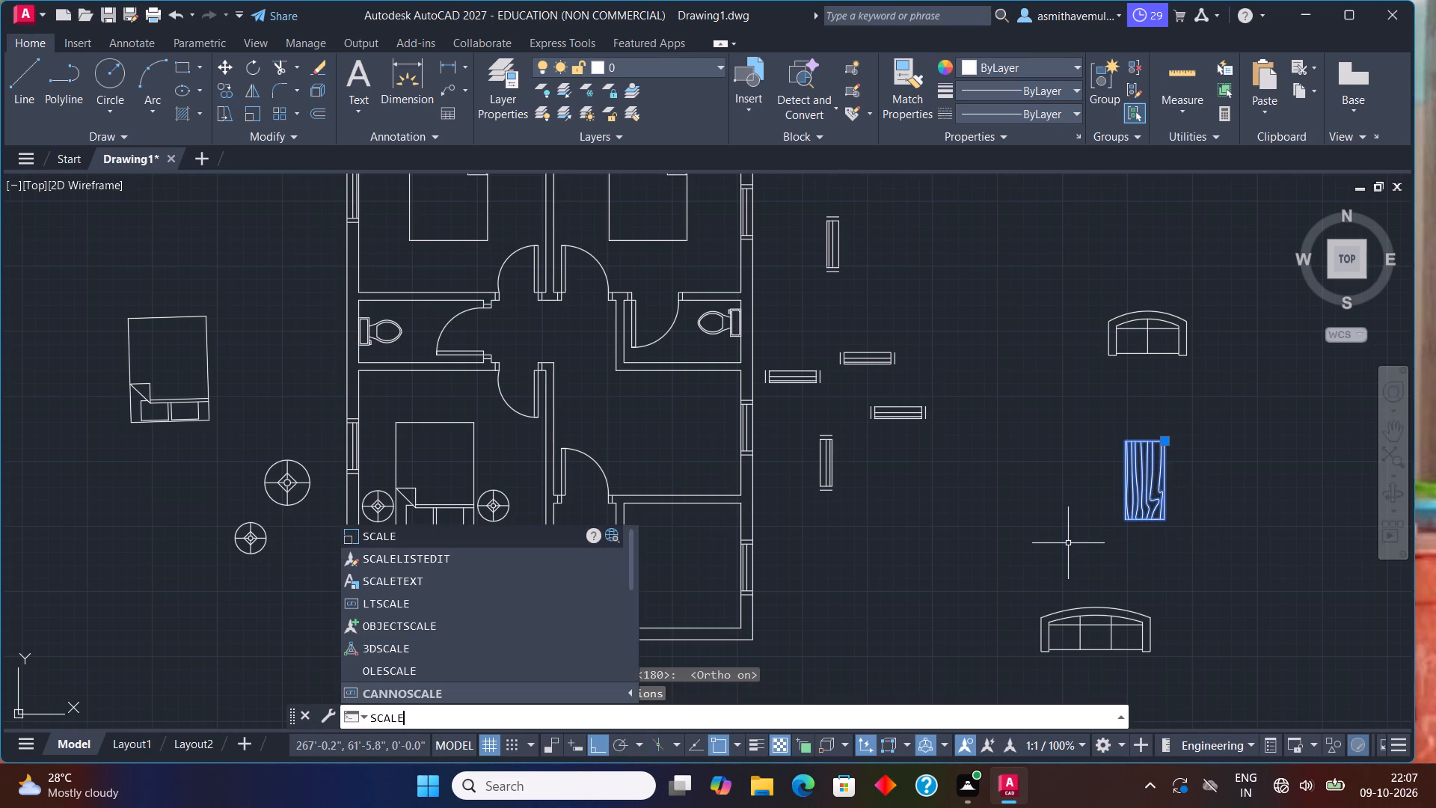
{"action": "key", "text": "Return"}
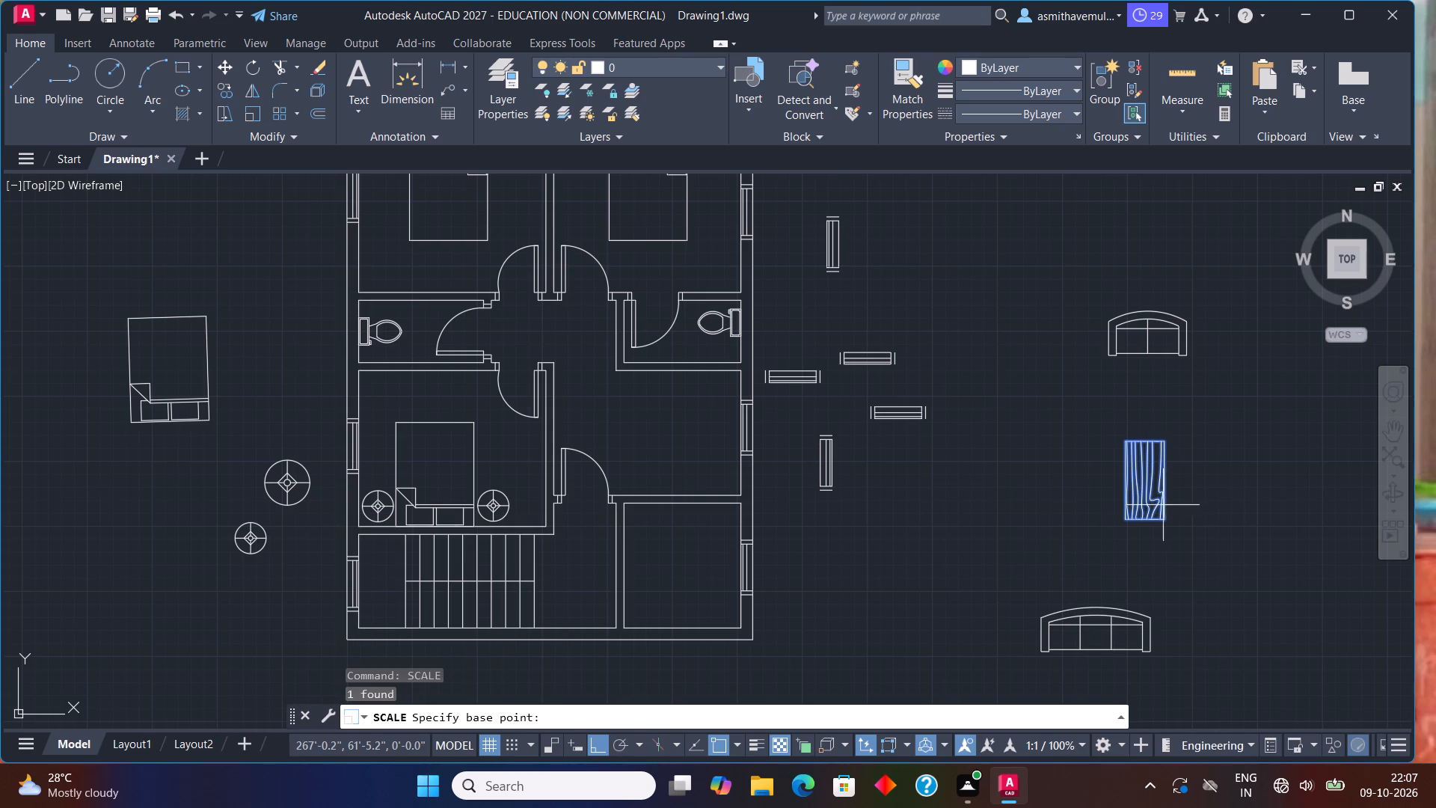
{"action": "left_click", "coordinate": [1169, 521]}
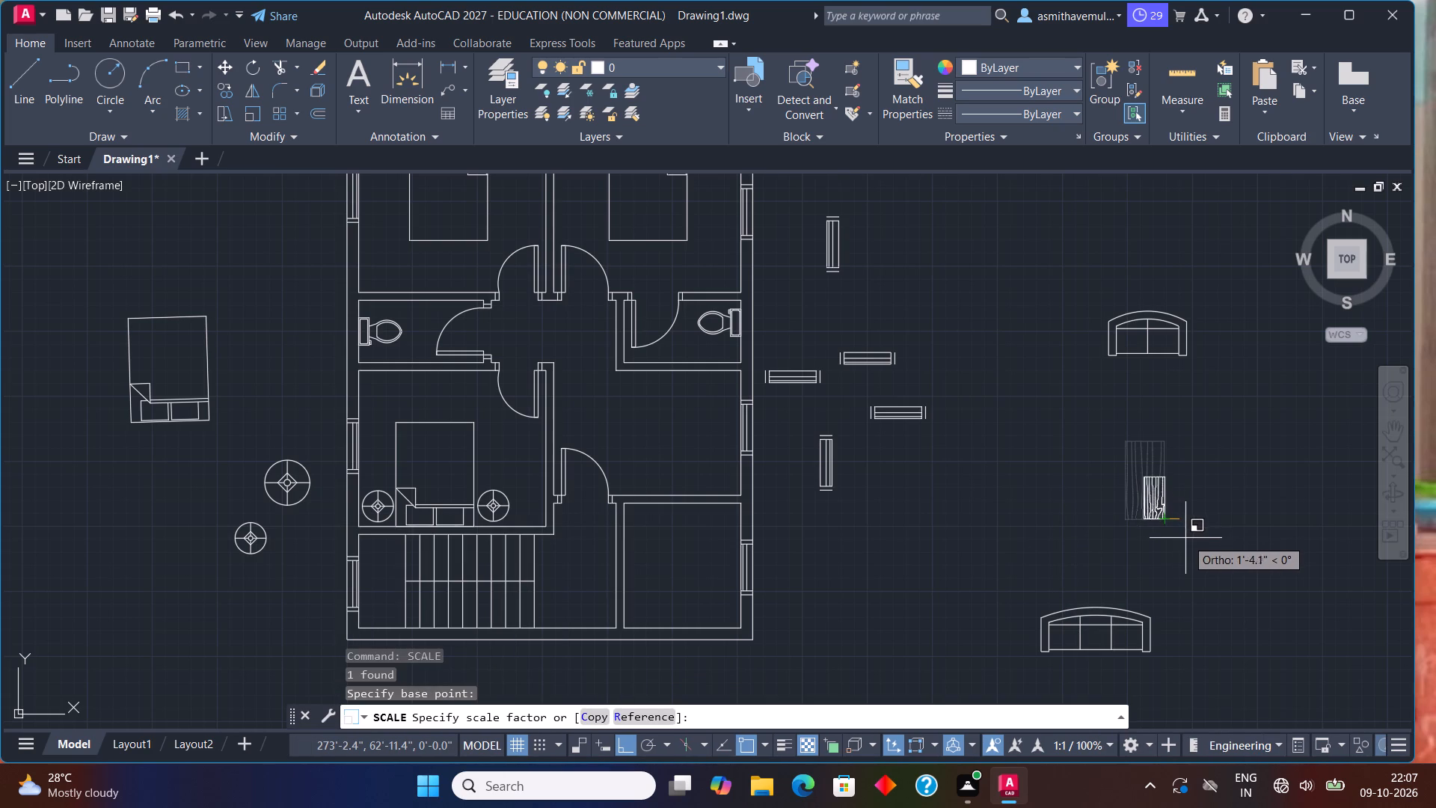
{"action": "left_click", "coordinate": [1194, 549]}
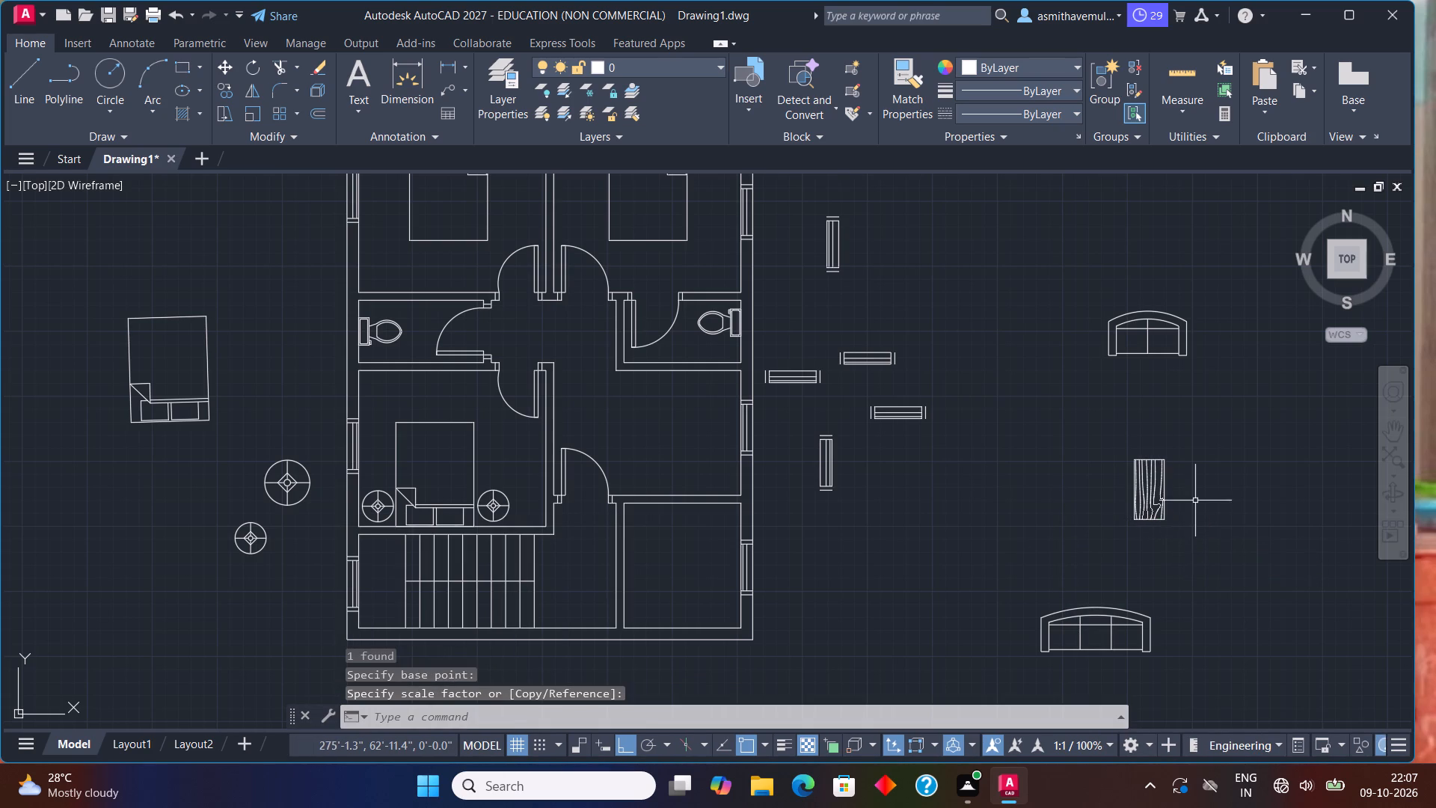
Move the scaled table block with ortho off into the middle of the room south of the east bathroom.
{"action": "left_click_drag", "start_coordinate": [1195, 498], "coordinate": [1134, 520]}
{"action": "key", "text": "m"}
{"action": "key", "text": "Return"}
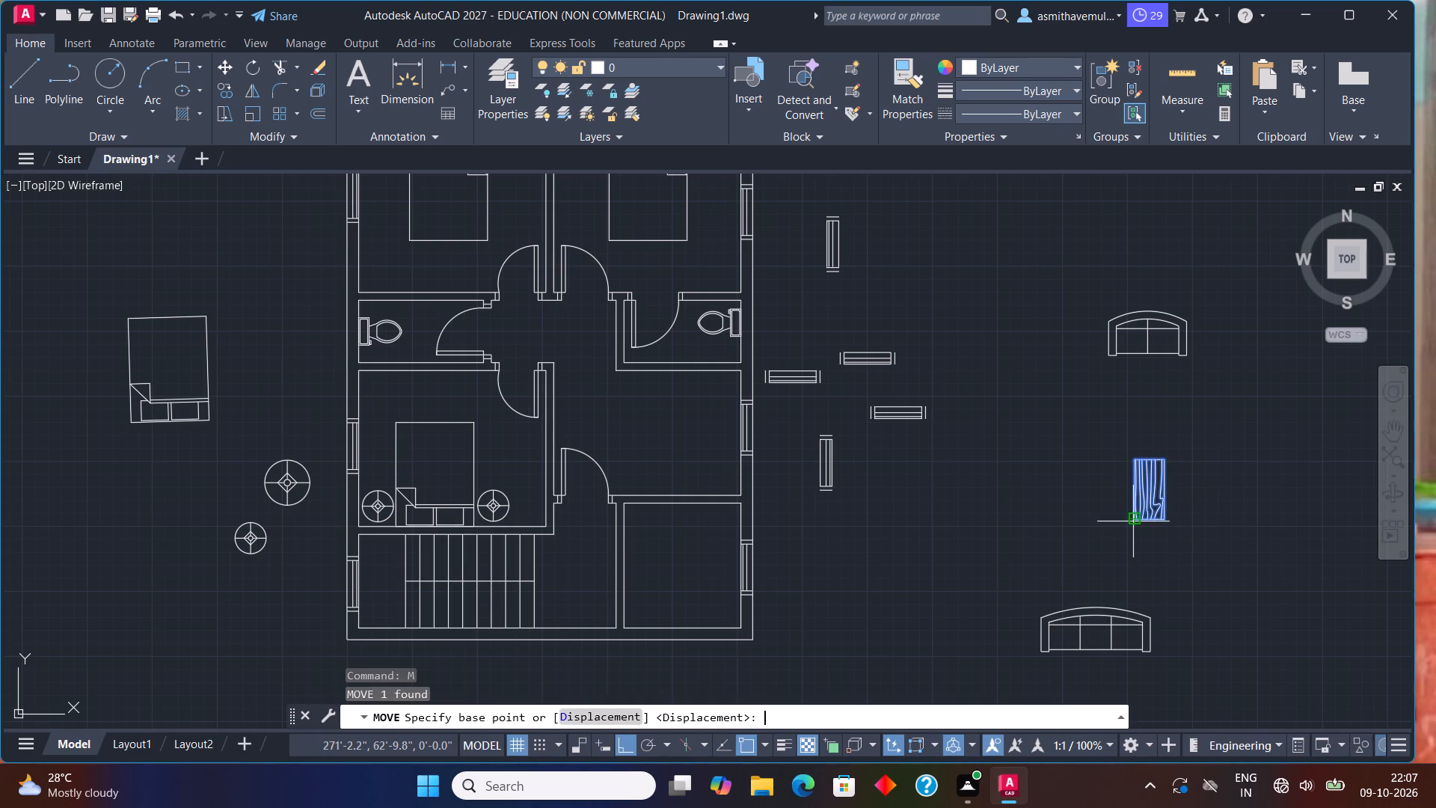
{"action": "left_click", "coordinate": [1156, 499]}
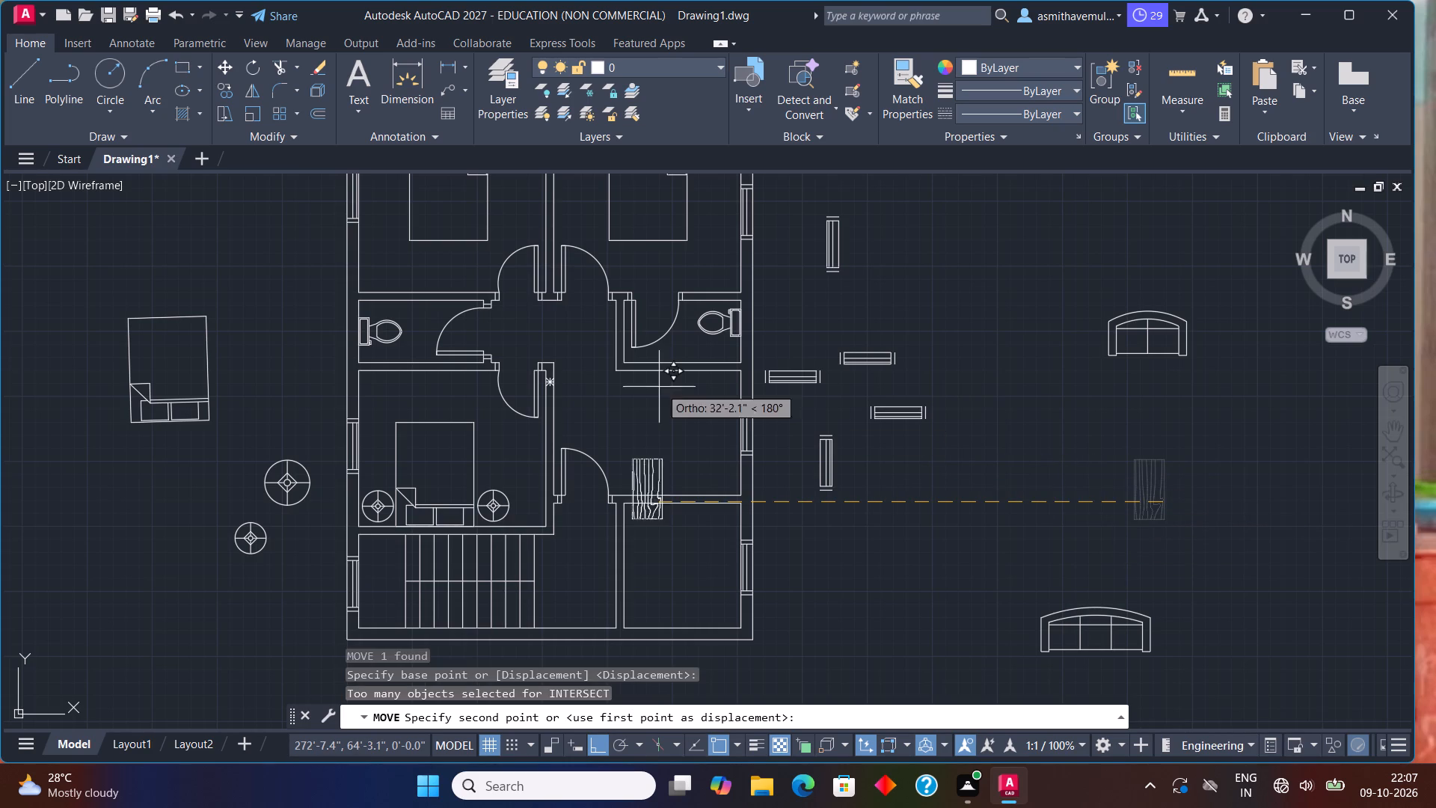
{"action": "key", "text": "F8"}
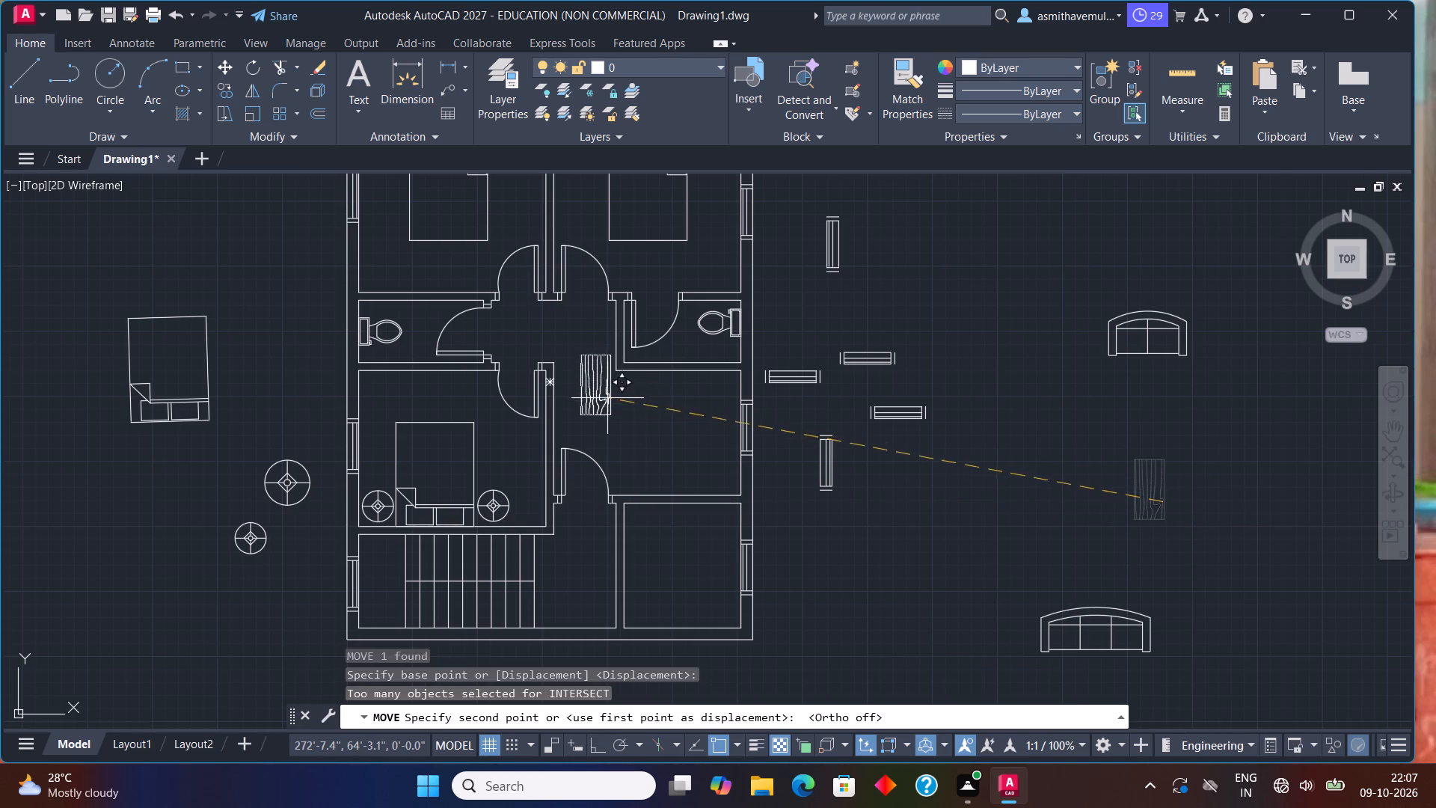
{"action": "scroll", "coordinate": [681, 441], "scroll_direction": "up", "scroll_amount": 1}
{"action": "left_click", "coordinate": [675, 443]}
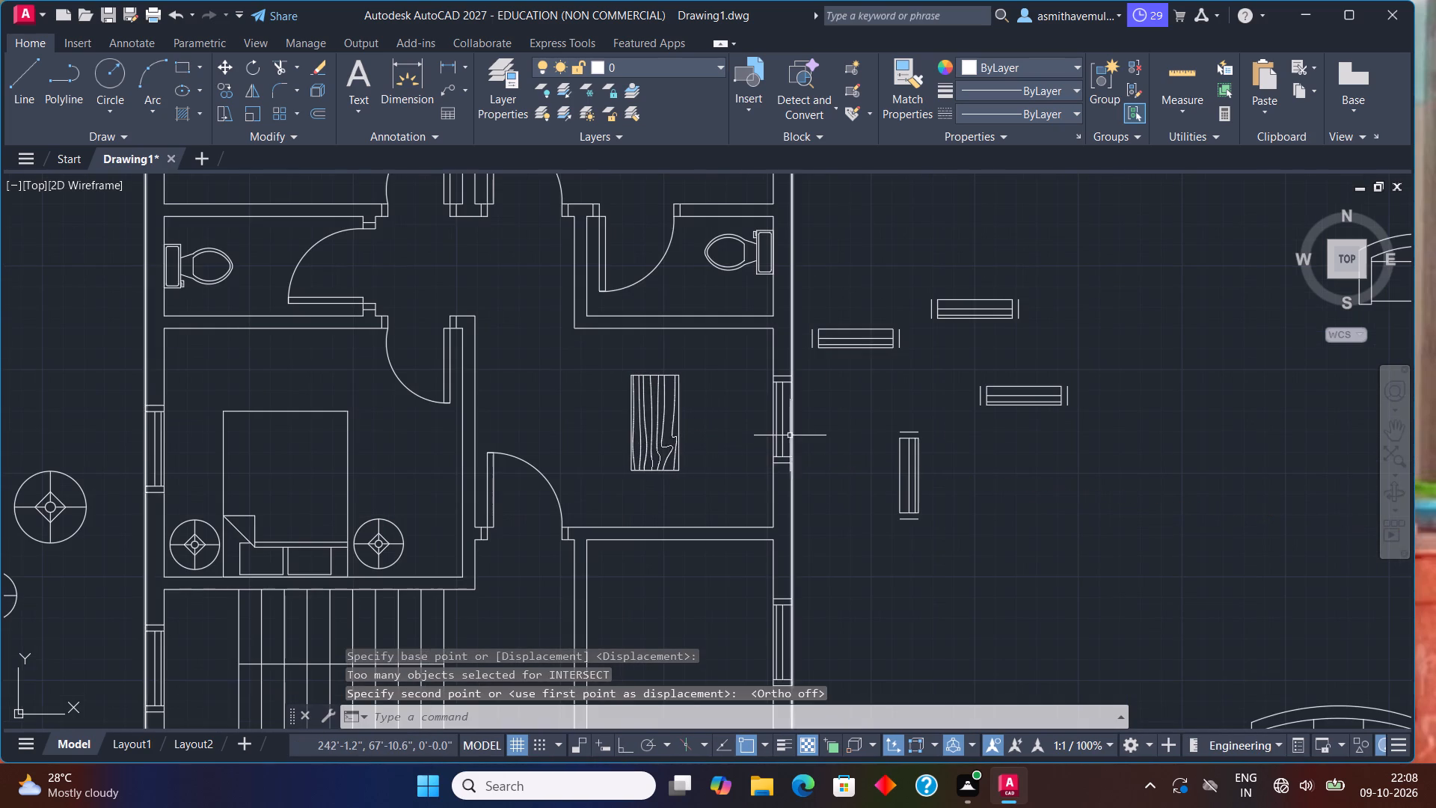
Rotate the three-seat sofa block southeast of the plan to 270° about its southeast corner, so its back faces east.
{"action": "scroll", "coordinate": [796, 435], "scroll_direction": "down", "scroll_amount": 2}
{"action": "left_click_drag", "start_coordinate": [1061, 515], "coordinate": [1019, 637]}
{"action": "type", "text": "RO"}
{"action": "key", "text": "Return"}
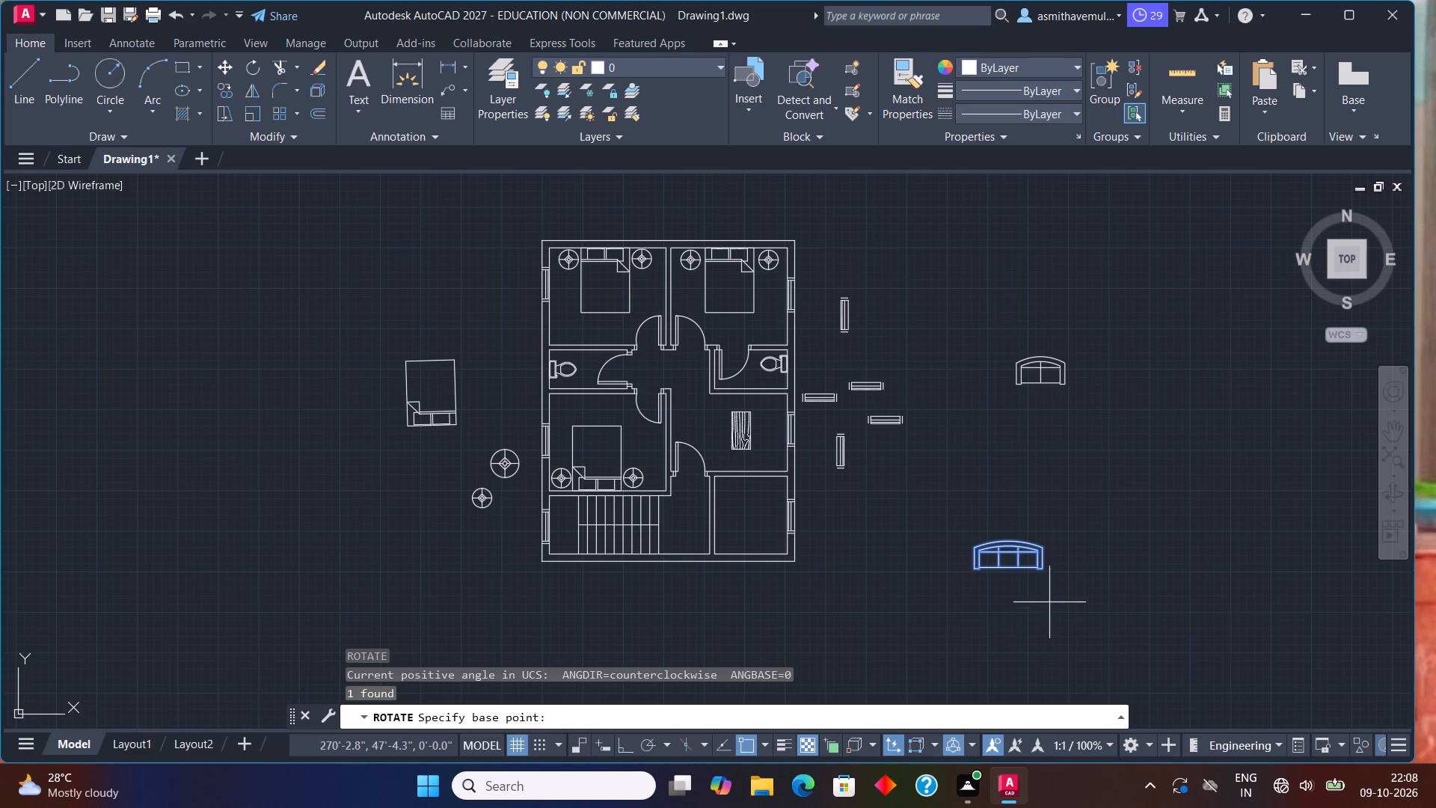
{"action": "left_click", "coordinate": [1047, 569]}
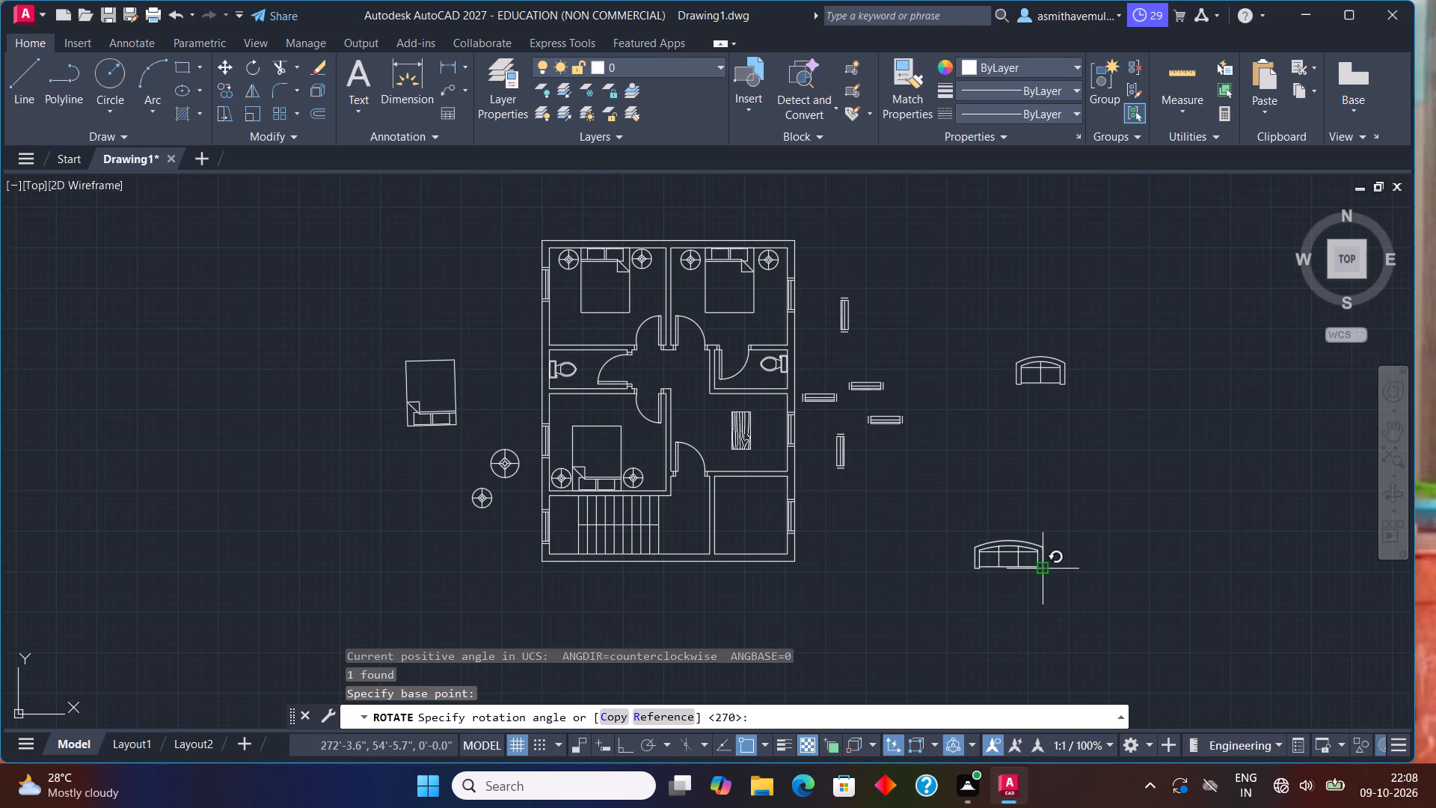
{"action": "left_click", "coordinate": [1037, 588]}
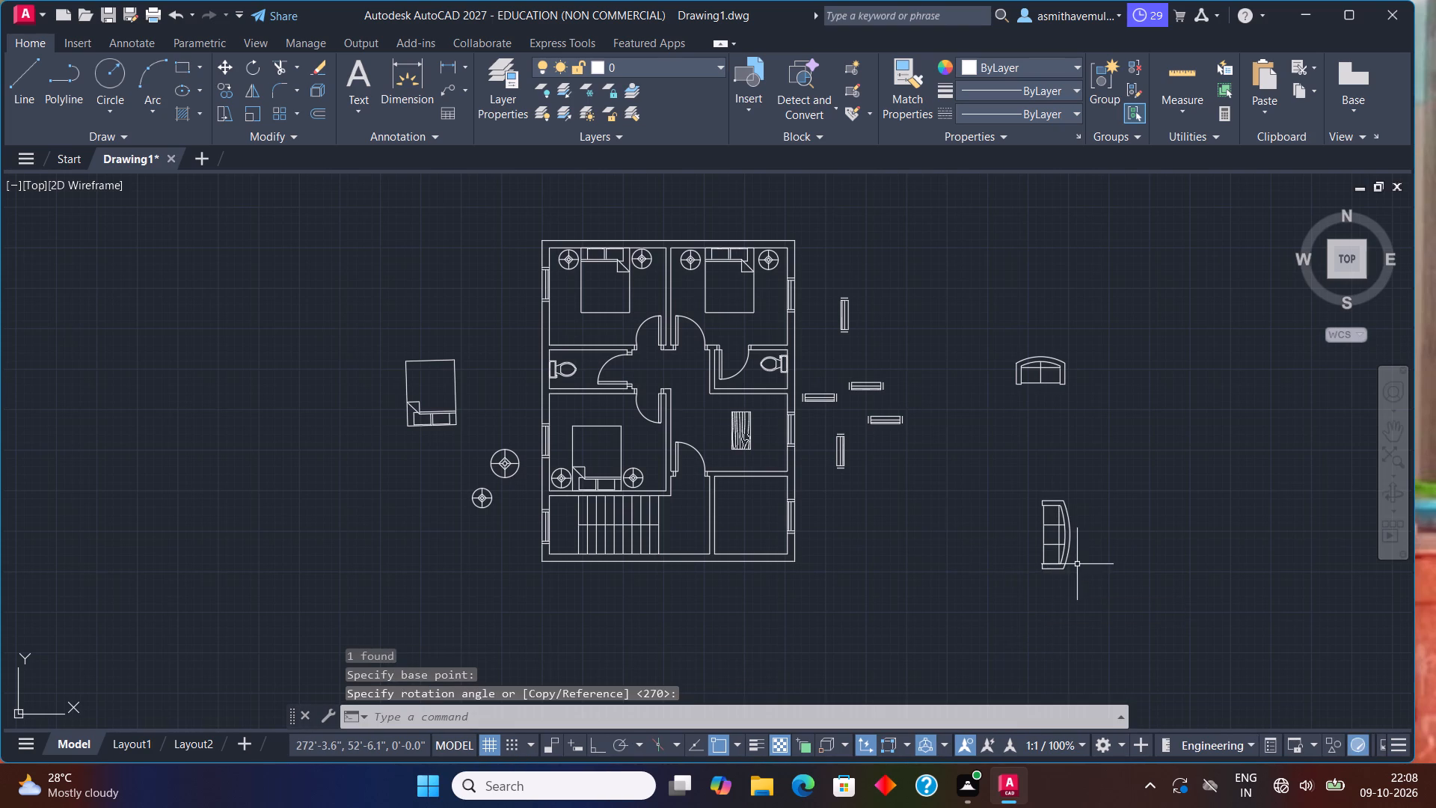
Move the rotated three-seat sofa by its back's midpoint into the room south of the east bathroom, between the table and the east window.
{"action": "left_click_drag", "start_coordinate": [1080, 561], "coordinate": [1003, 553]}
{"action": "key", "text": "m"}
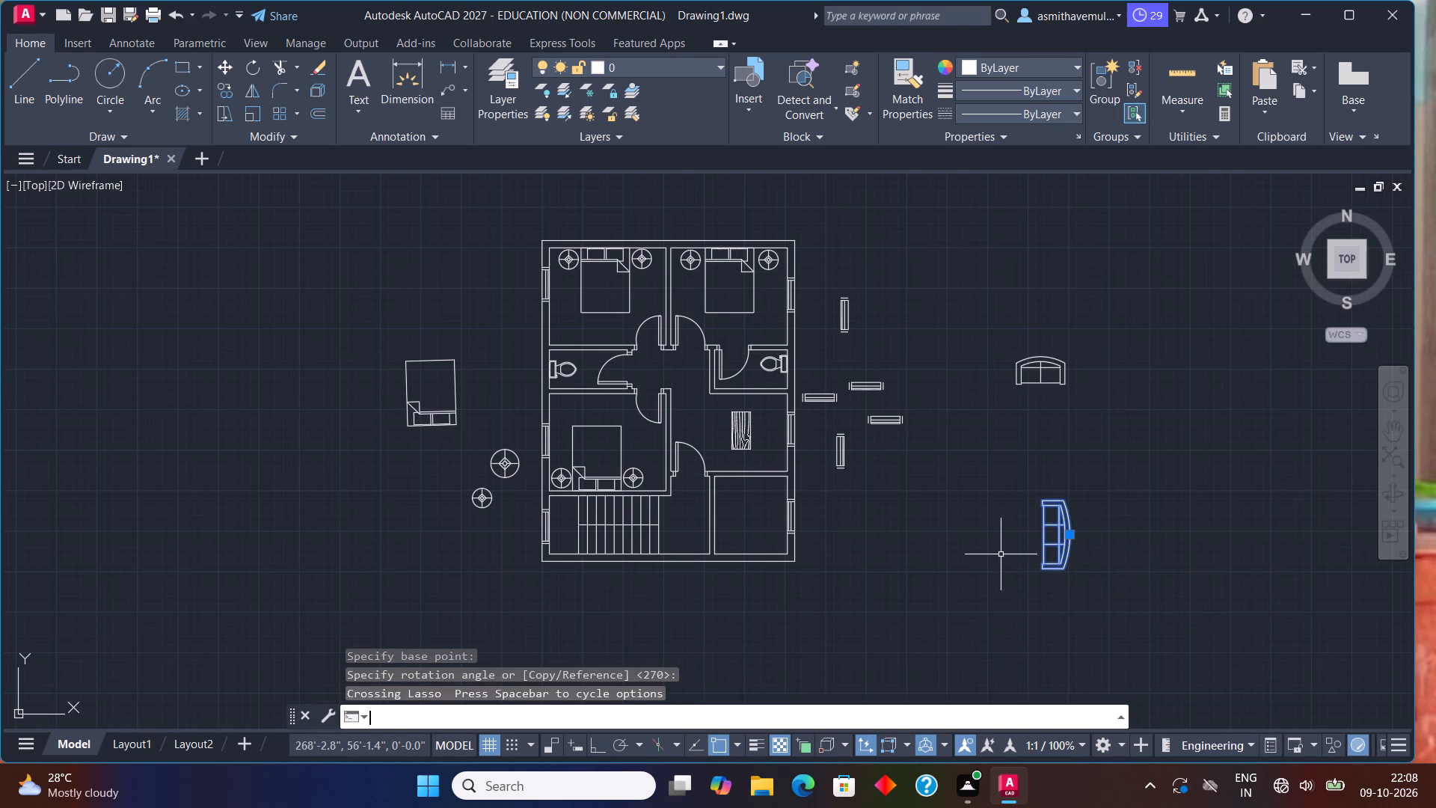
{"action": "key", "text": "Return"}
{"action": "left_click", "coordinate": [1067, 533]}
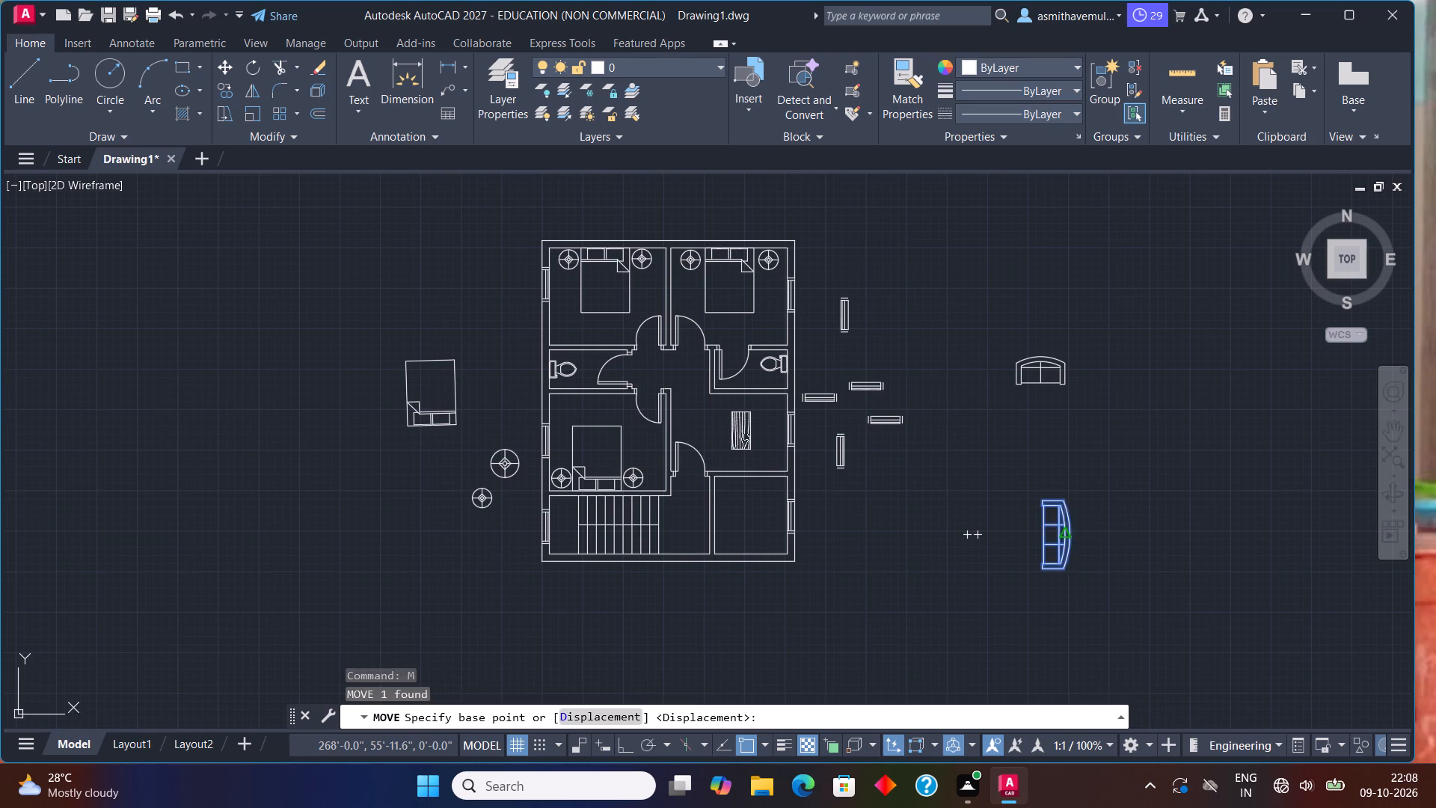
{"action": "scroll", "coordinate": [724, 422], "scroll_direction": "up", "scroll_amount": 2}
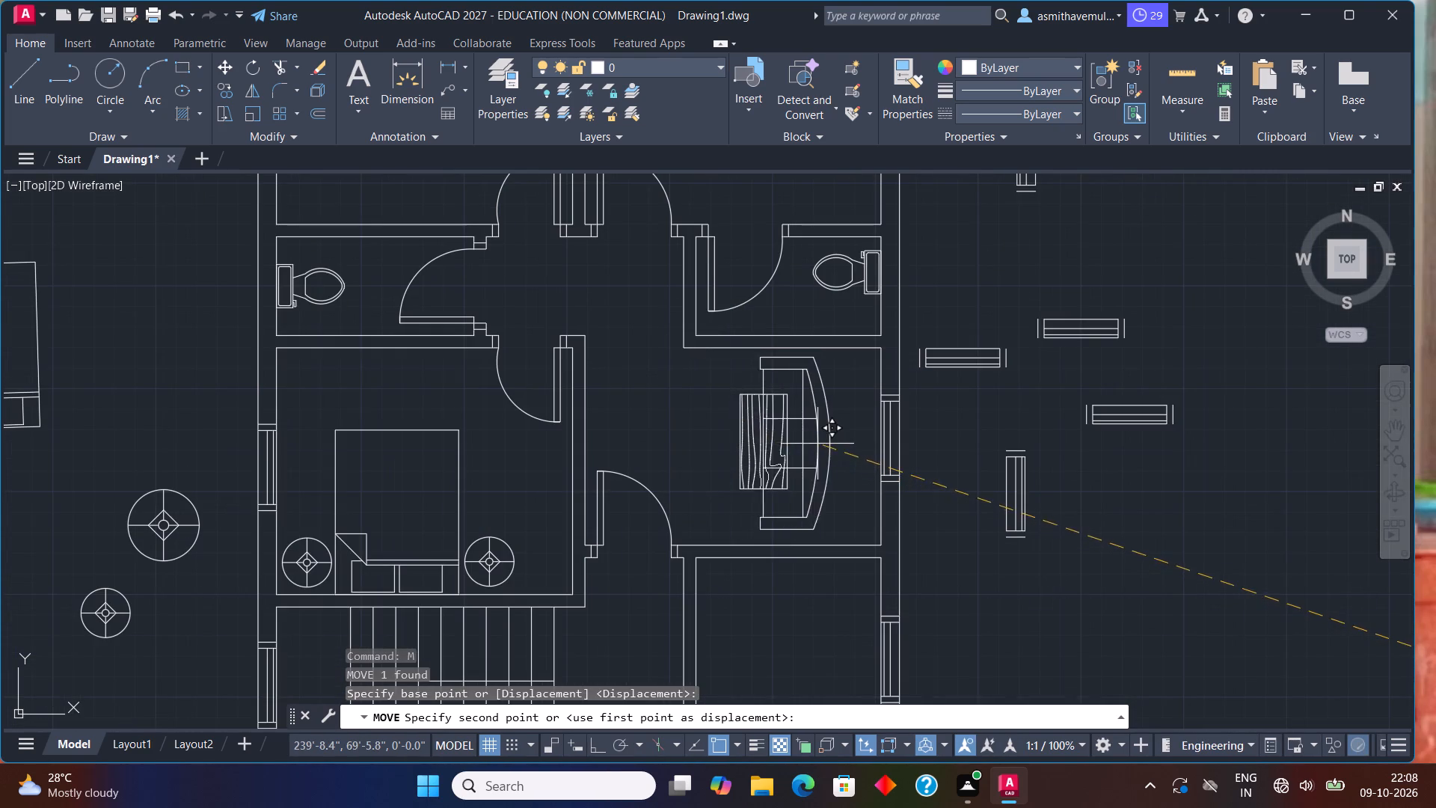
{"action": "scroll", "coordinate": [864, 447], "scroll_direction": "up", "scroll_amount": 1}
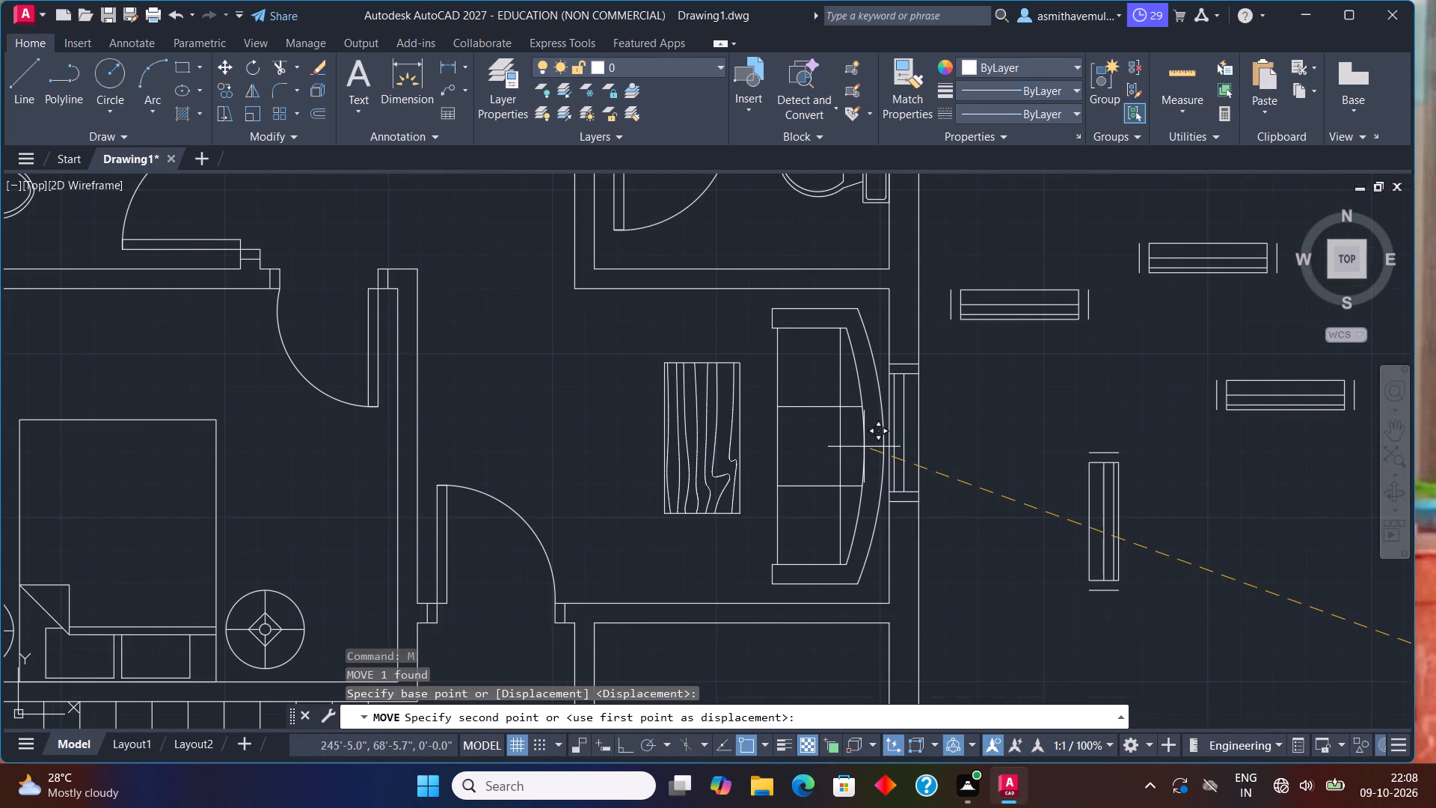
{"action": "left_click", "coordinate": [859, 450]}
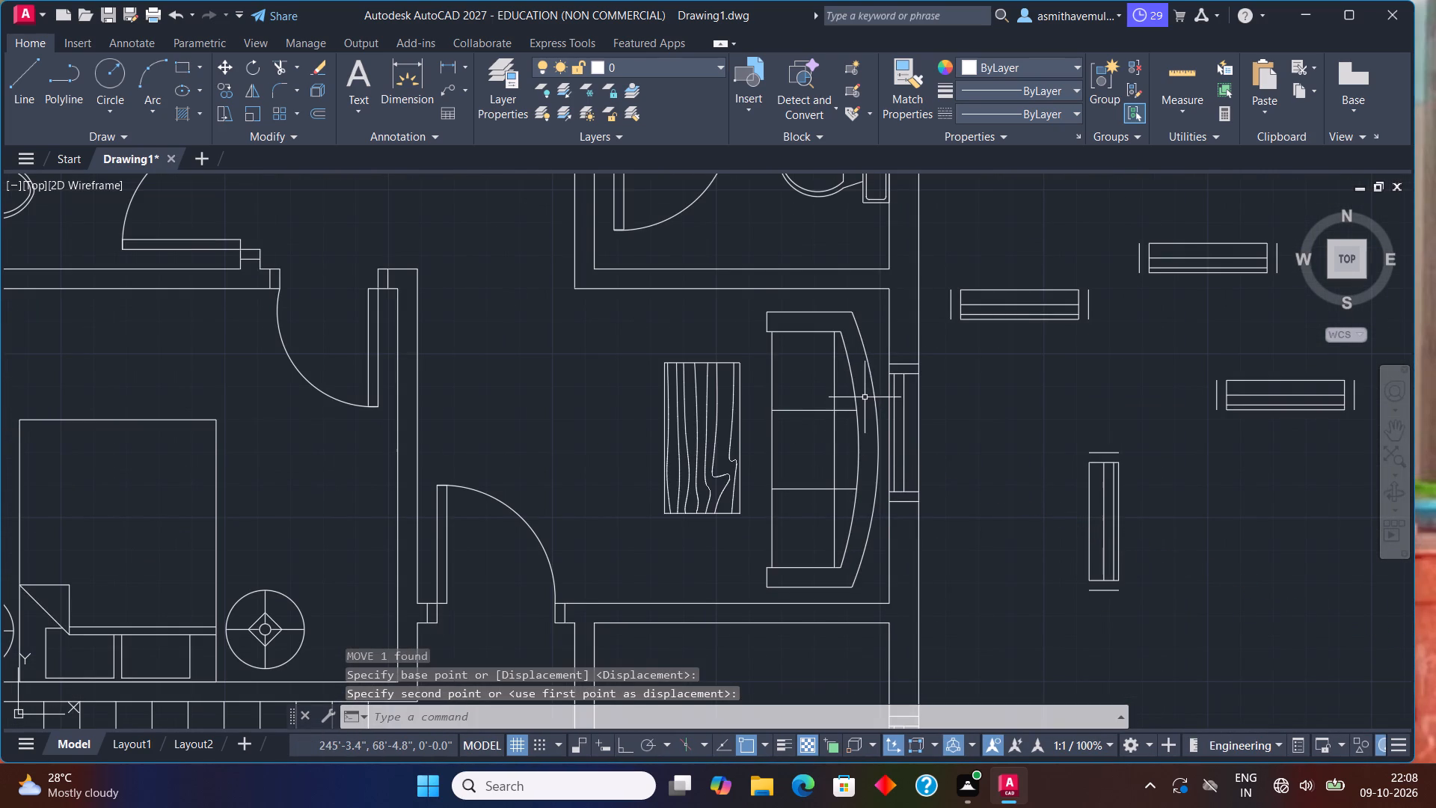
Scale the three-seat sofa down to about 70% of its size from its southwest corner.
{"action": "left_click_drag", "start_coordinate": [874, 364], "coordinate": [837, 427]}
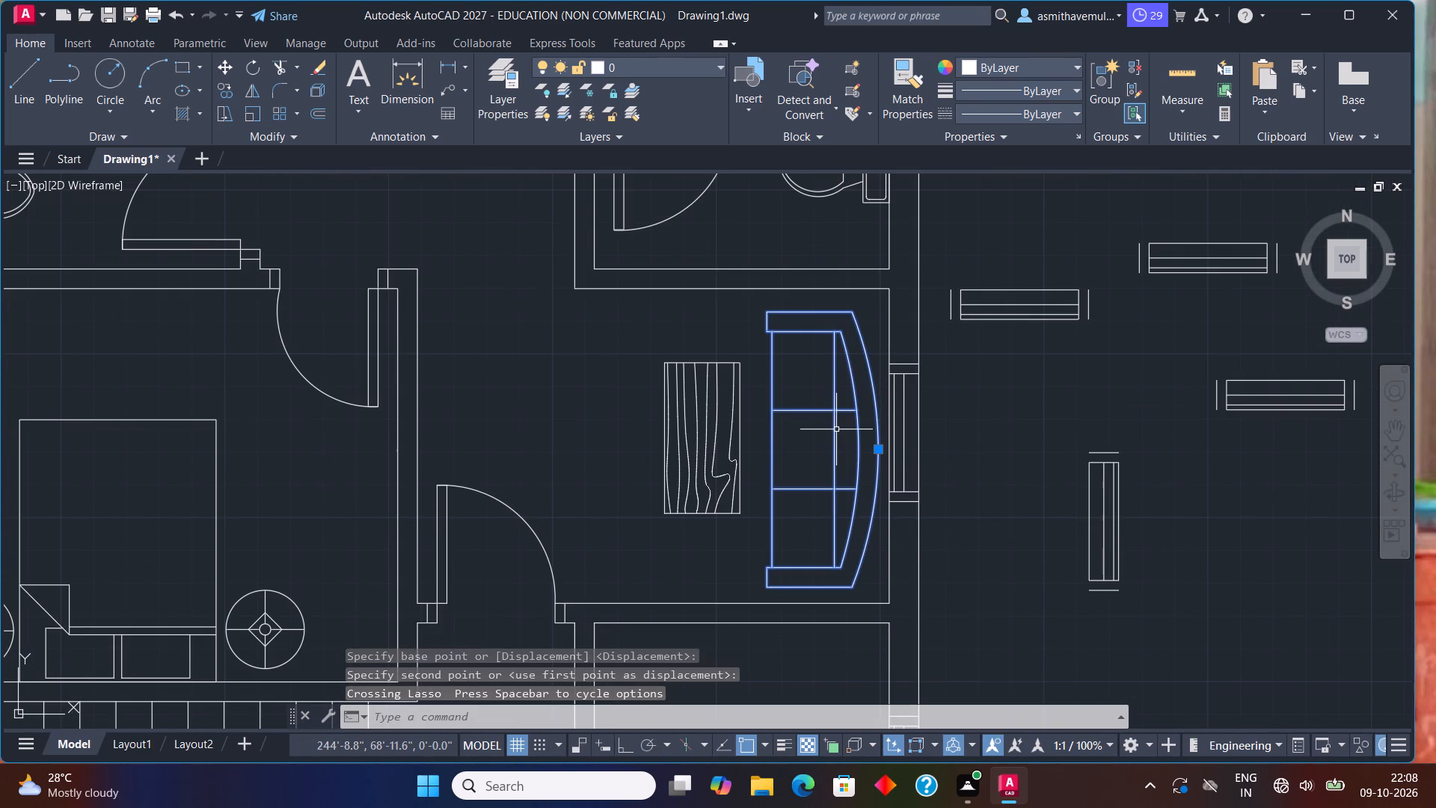
{"action": "type", "text": "SCALE"}
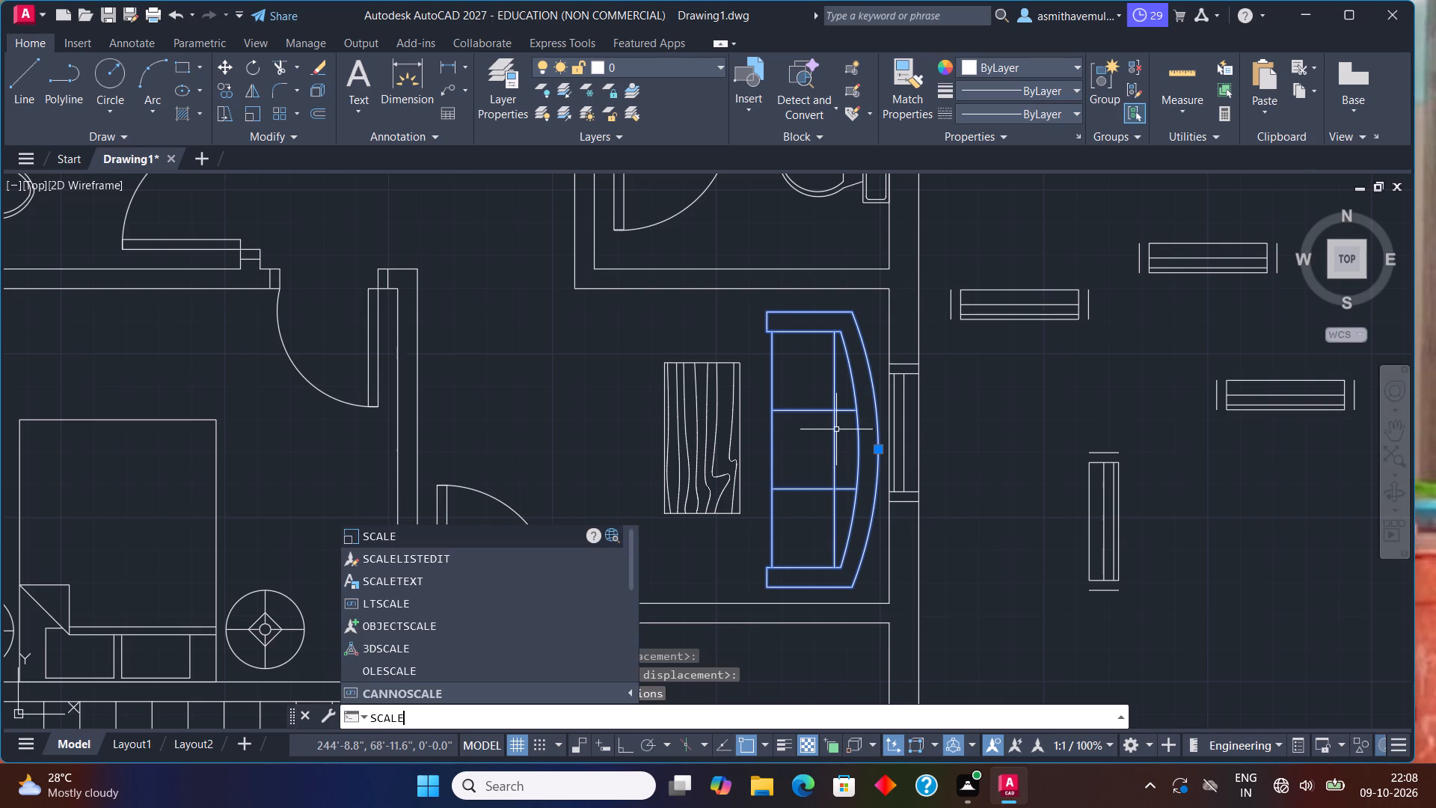
{"action": "key", "text": "Return"}
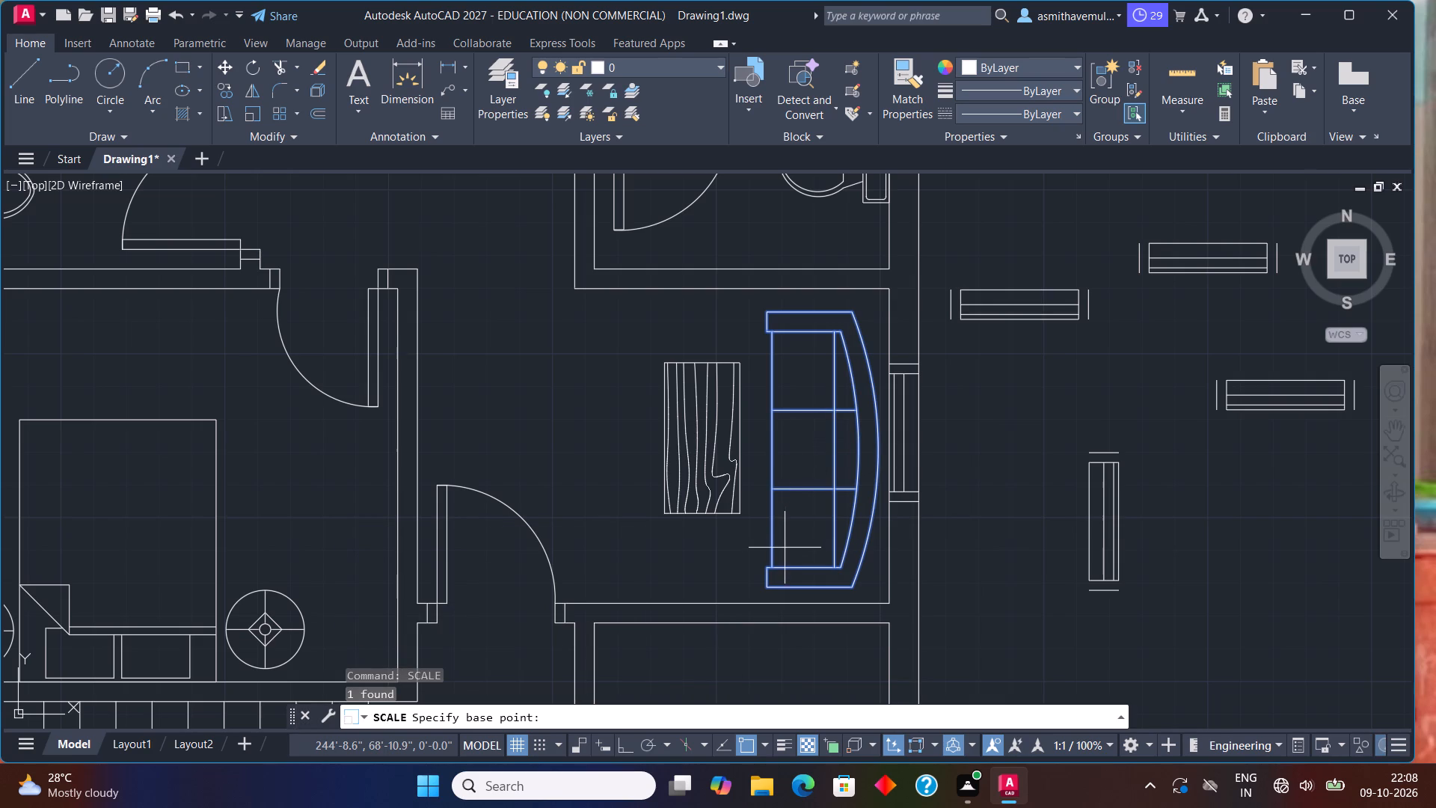
{"action": "left_click", "coordinate": [768, 585]}
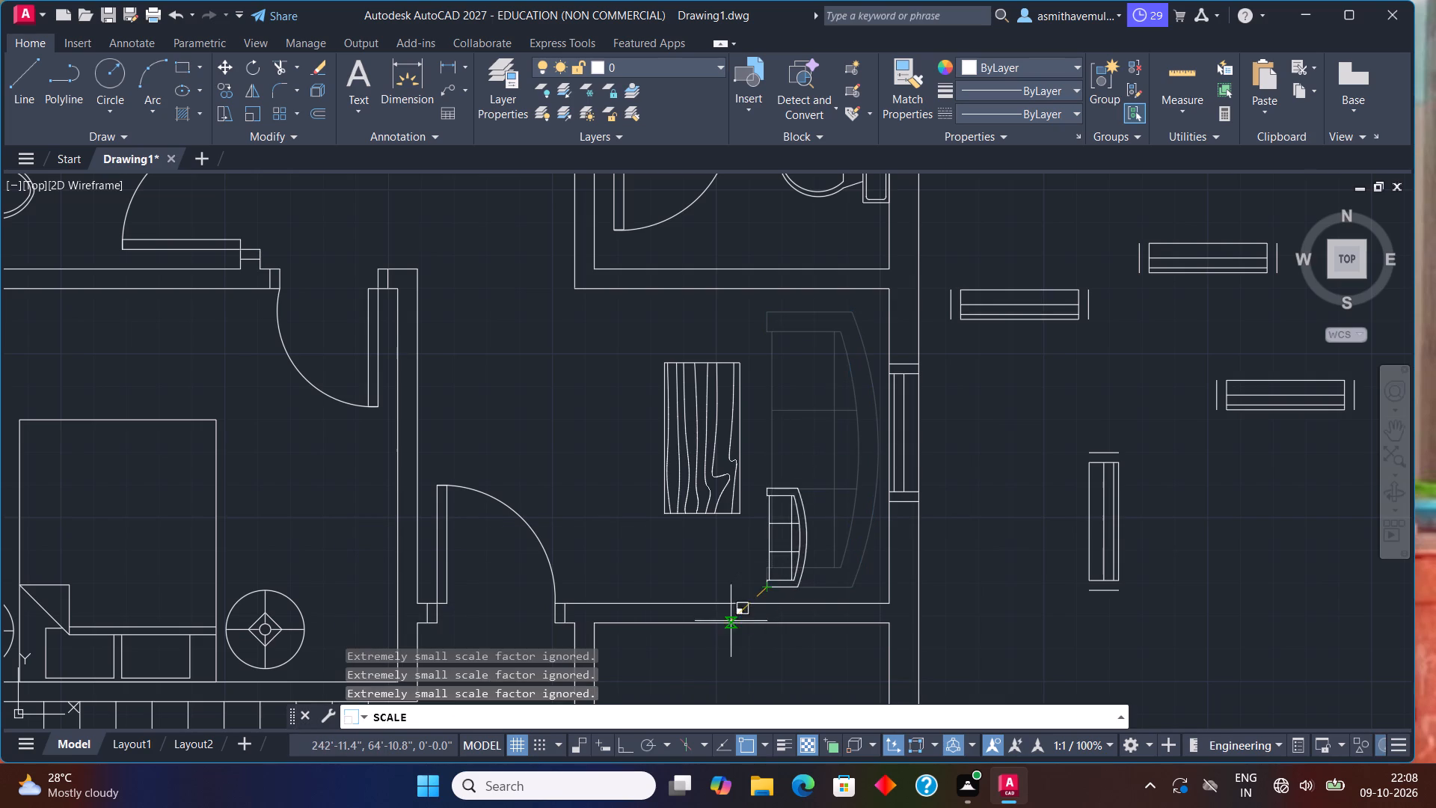
{"action": "left_click", "coordinate": [705, 661]}
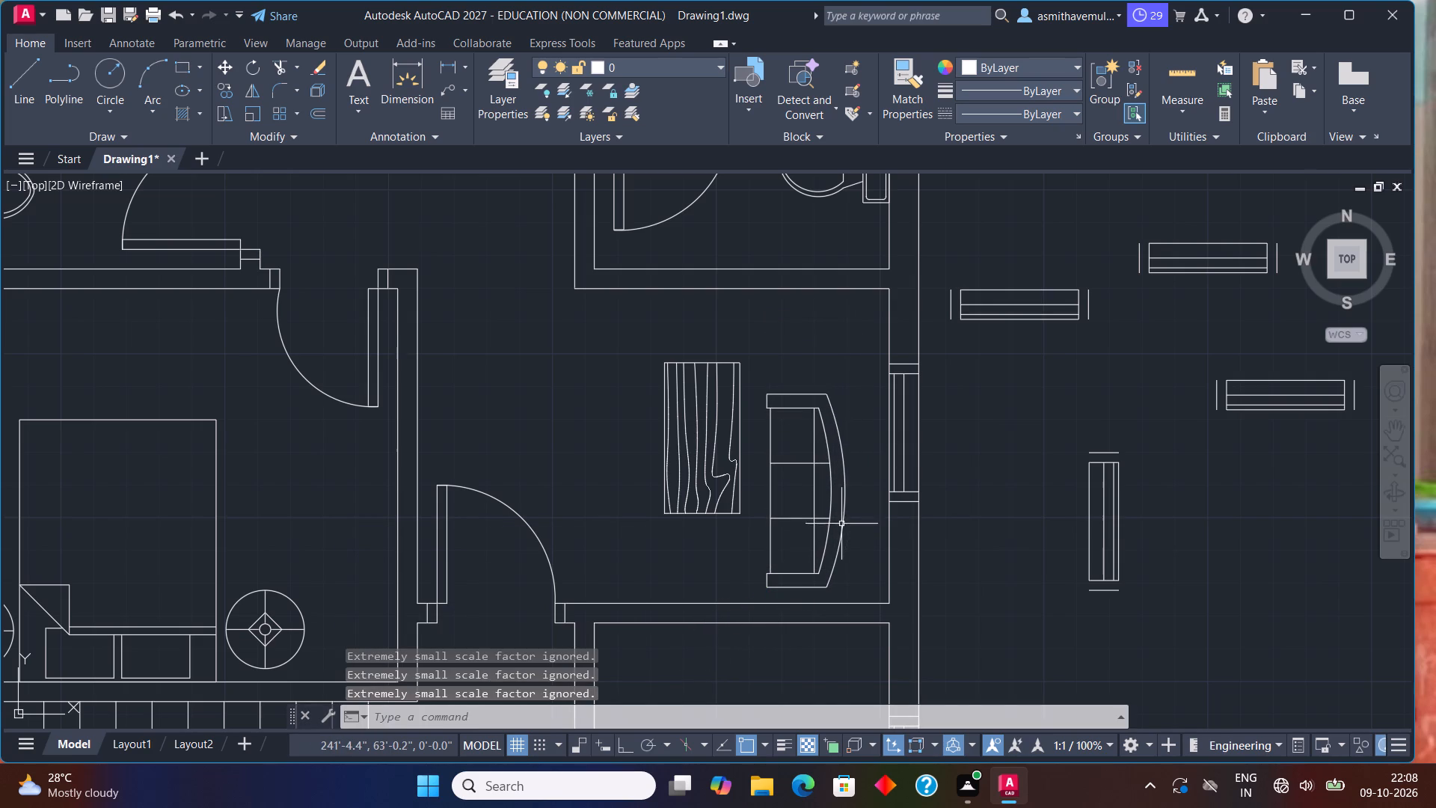
Move the scaled sofa so the midpoint of its curved back touches the east wall's inner face in front of the window.
{"action": "left_click_drag", "start_coordinate": [853, 473], "coordinate": [767, 518]}
{"action": "key", "text": "m"}
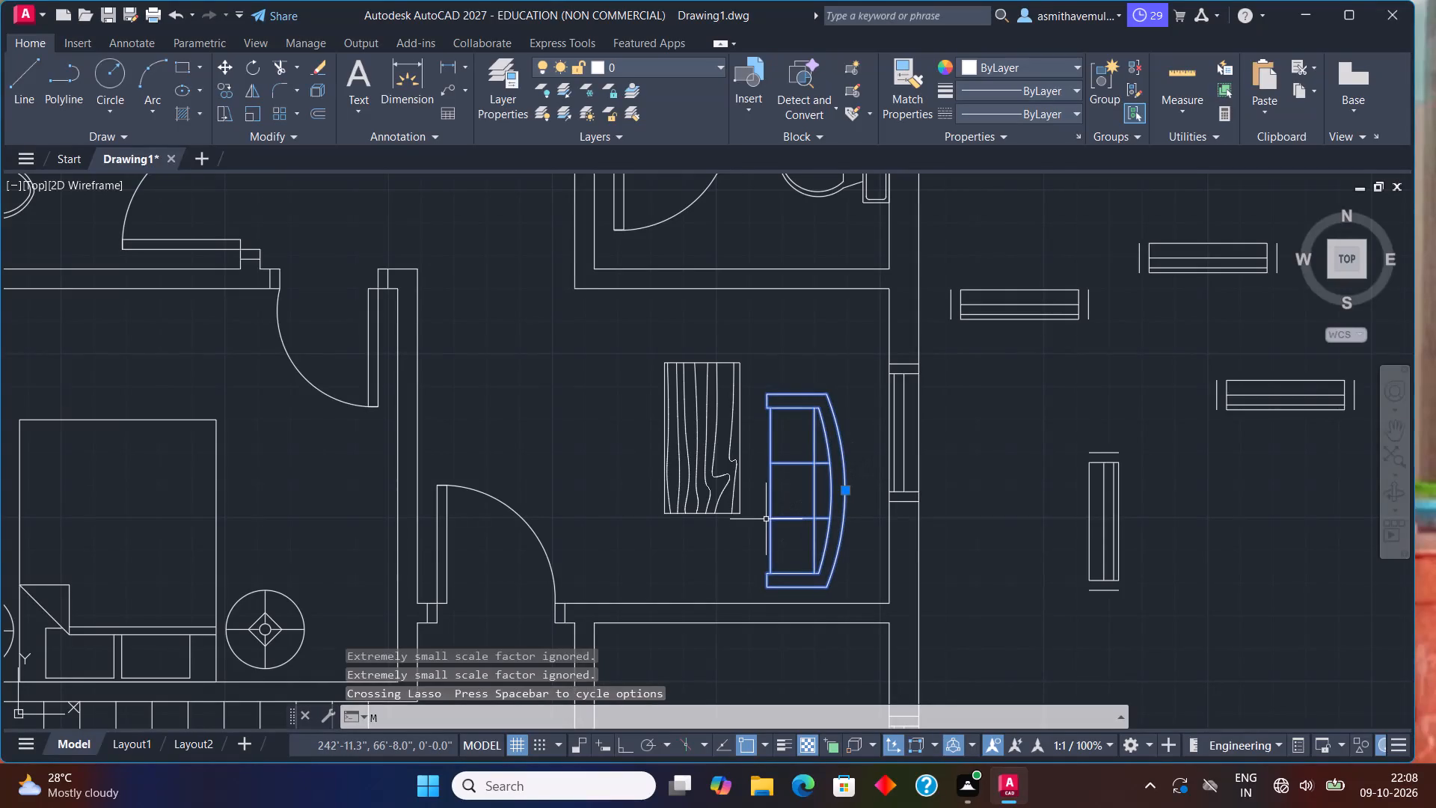
{"action": "key", "text": "Return"}
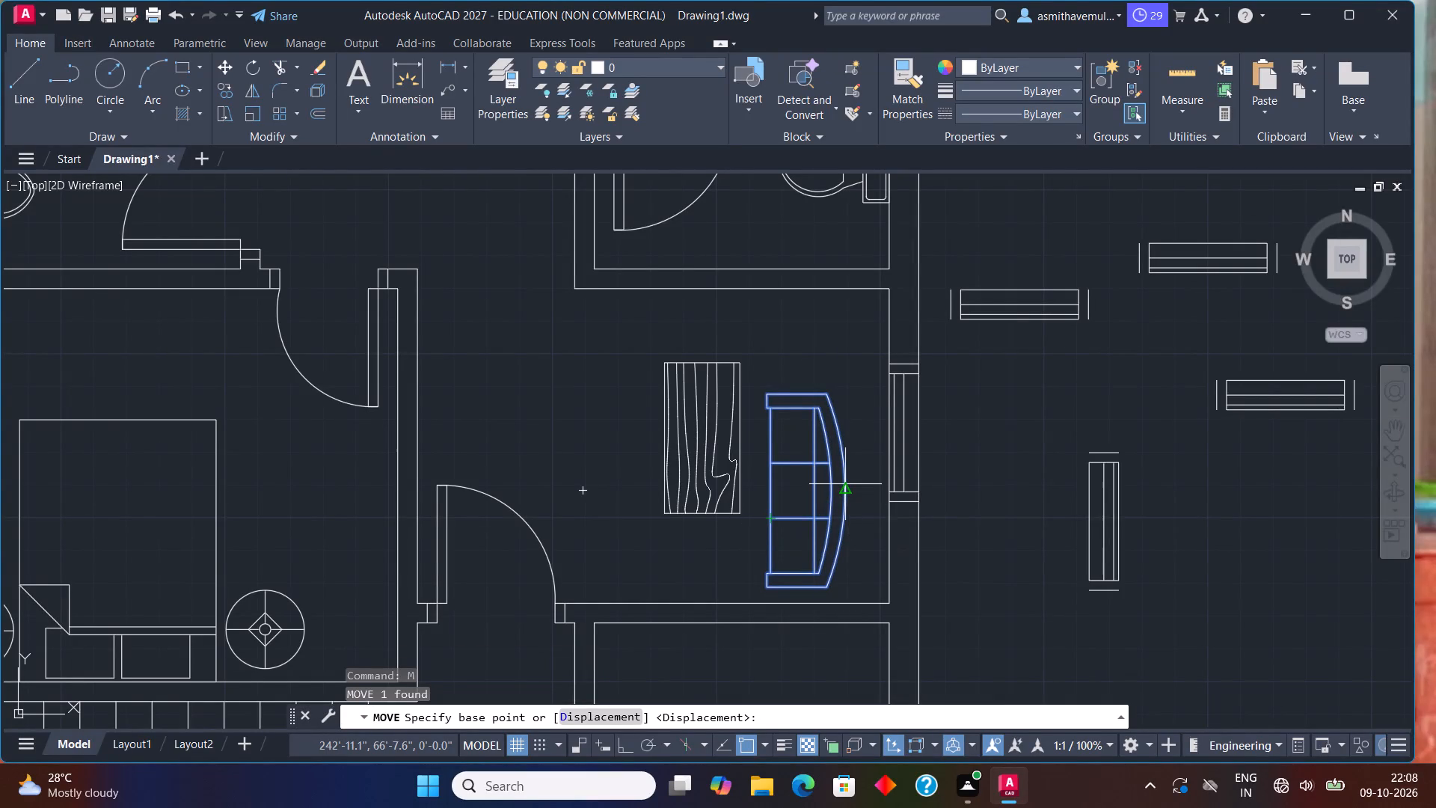
{"action": "left_click", "coordinate": [845, 484]}
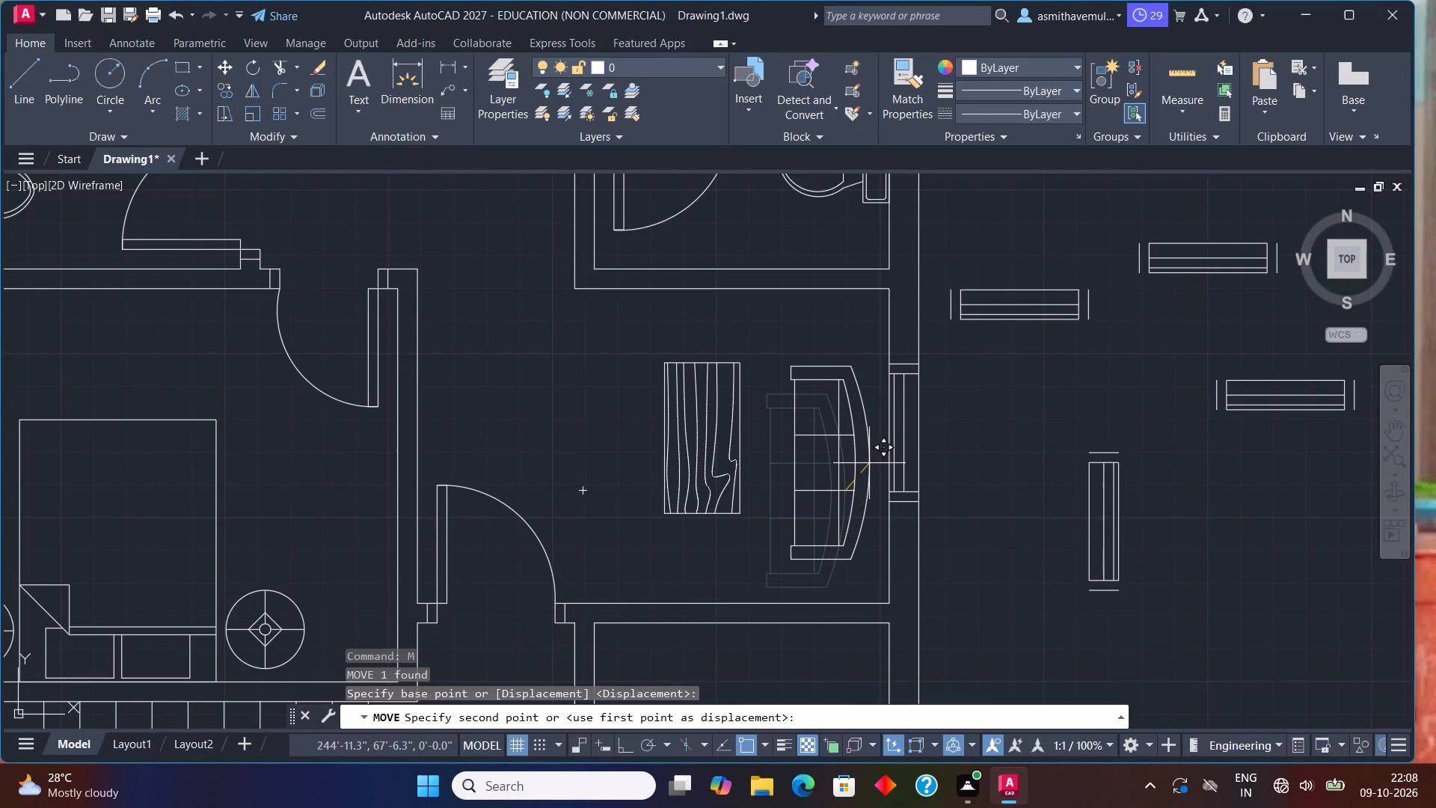
{"action": "scroll", "coordinate": [879, 449], "scroll_direction": "up", "scroll_amount": 2}
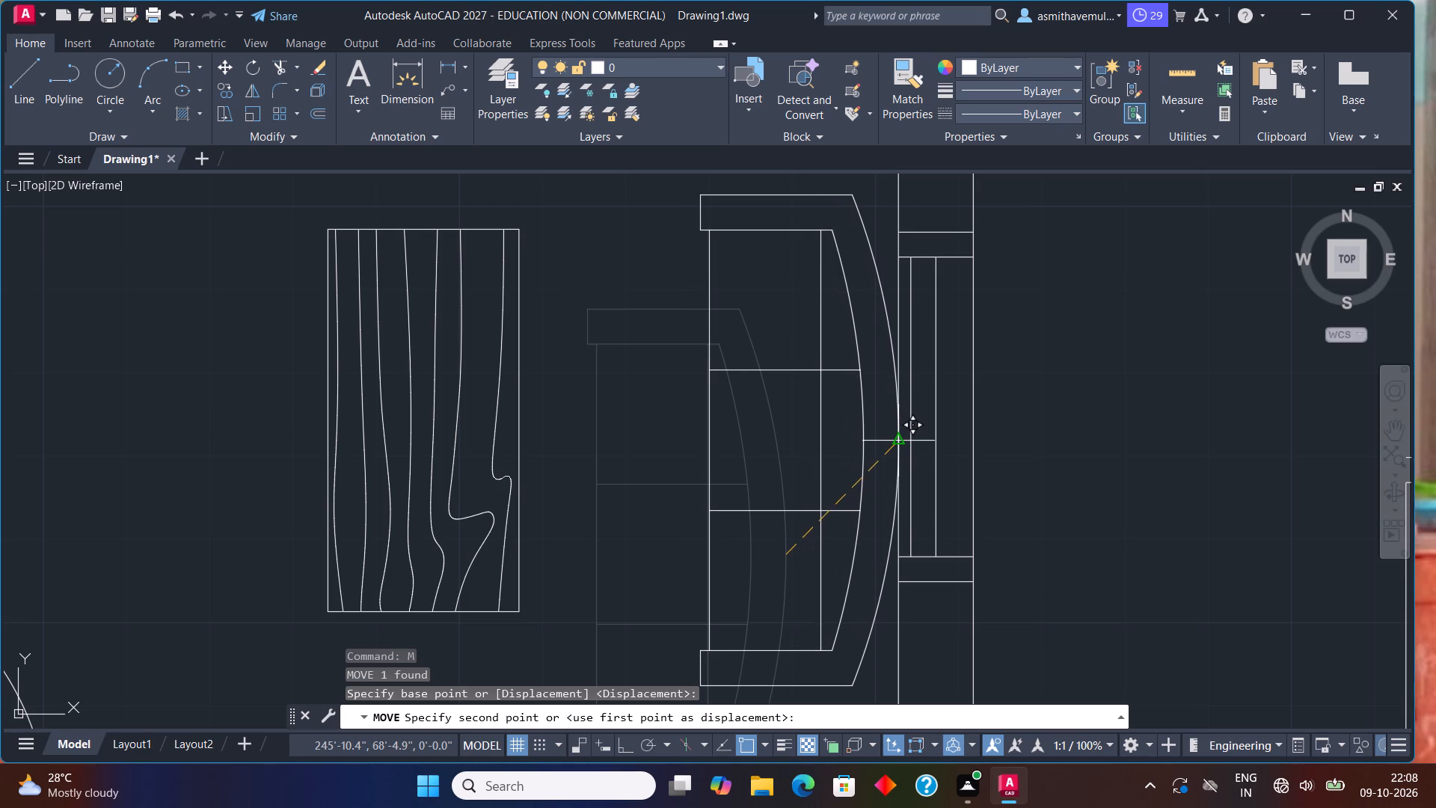
{"action": "left_click", "coordinate": [893, 437]}
Scale the wood-grain table down to about 70% of its size from its southwest corner.
{"action": "left_click_drag", "start_coordinate": [580, 424], "coordinate": [347, 450]}
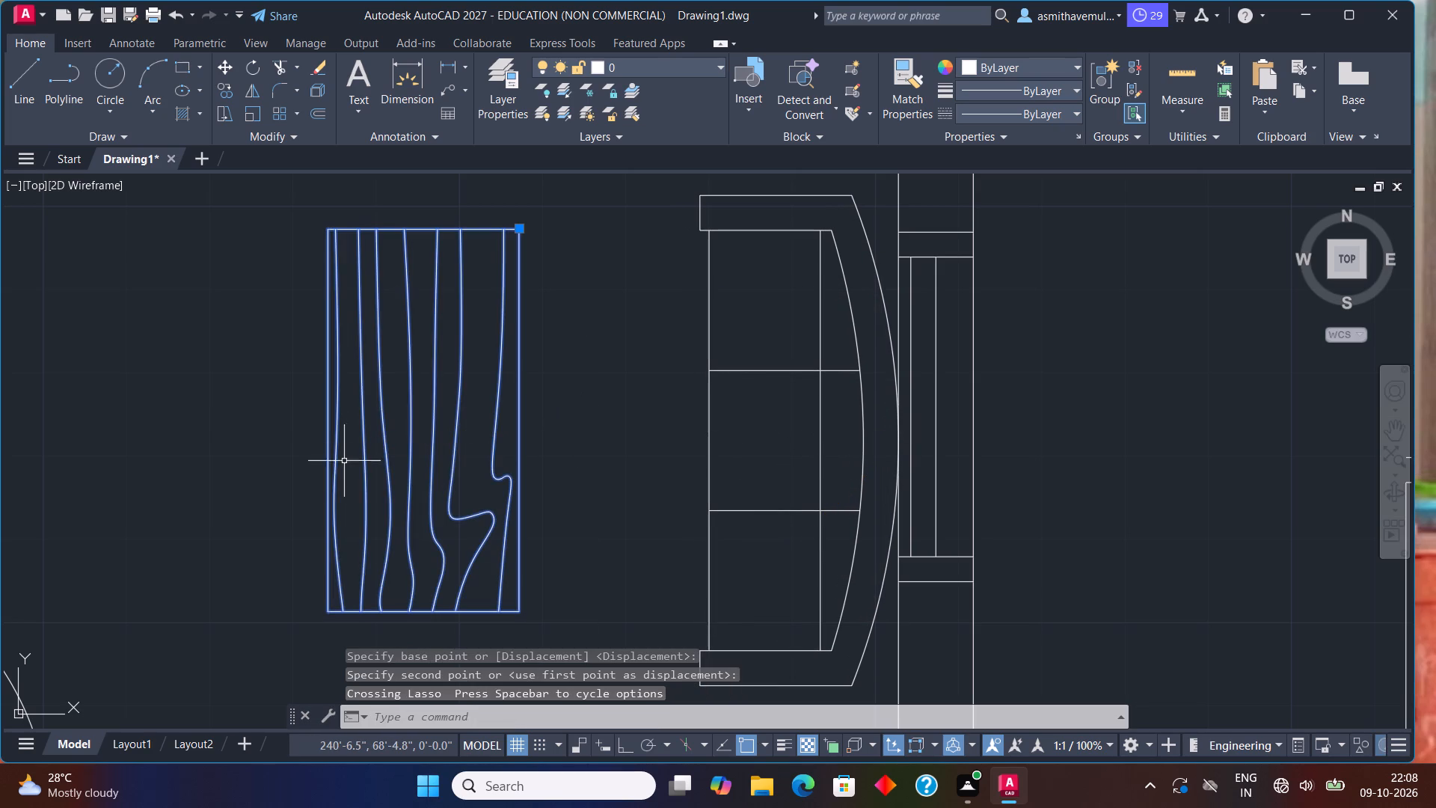
{"action": "type", "text": "SCALE"}
{"action": "key", "text": "Return"}
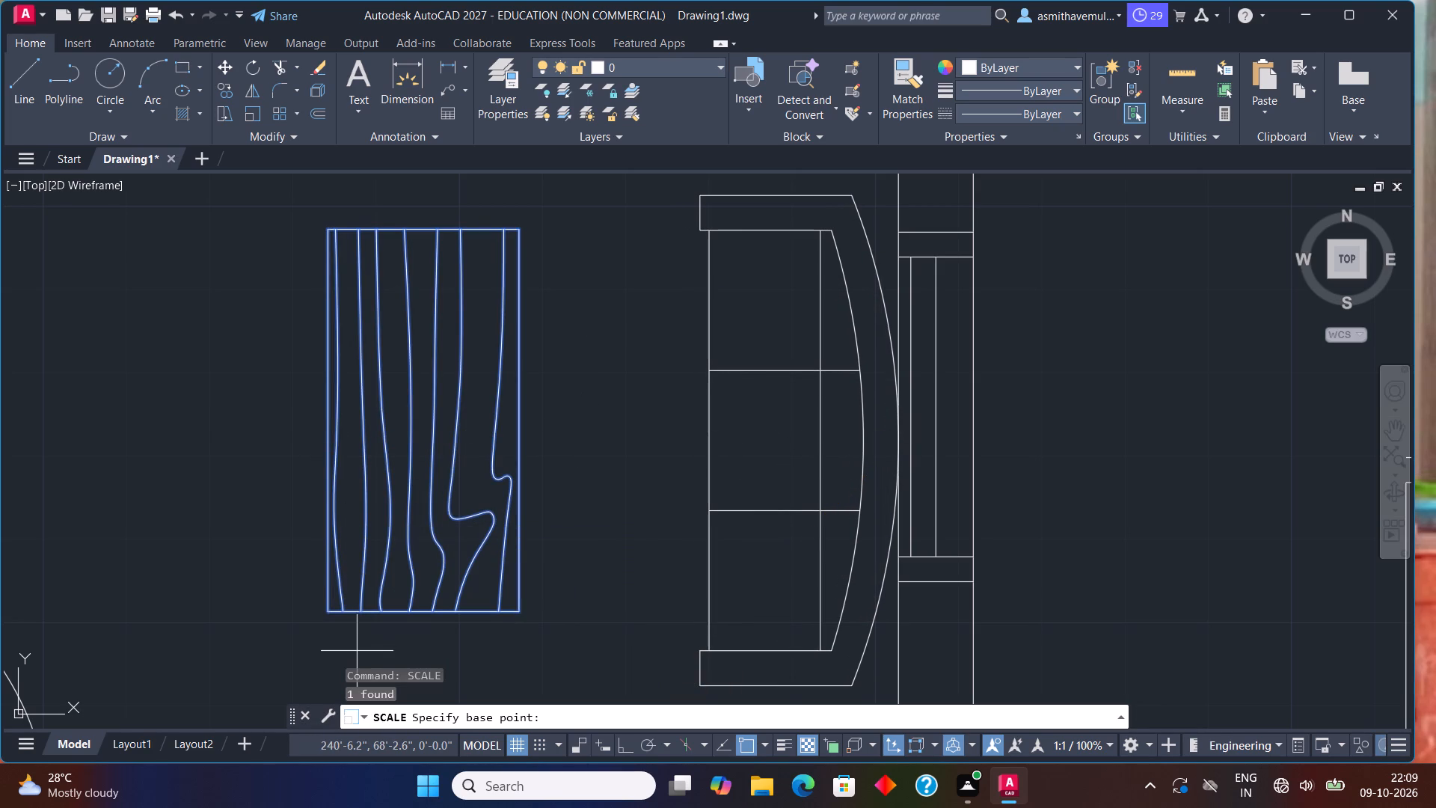
{"action": "left_click", "coordinate": [324, 610]}
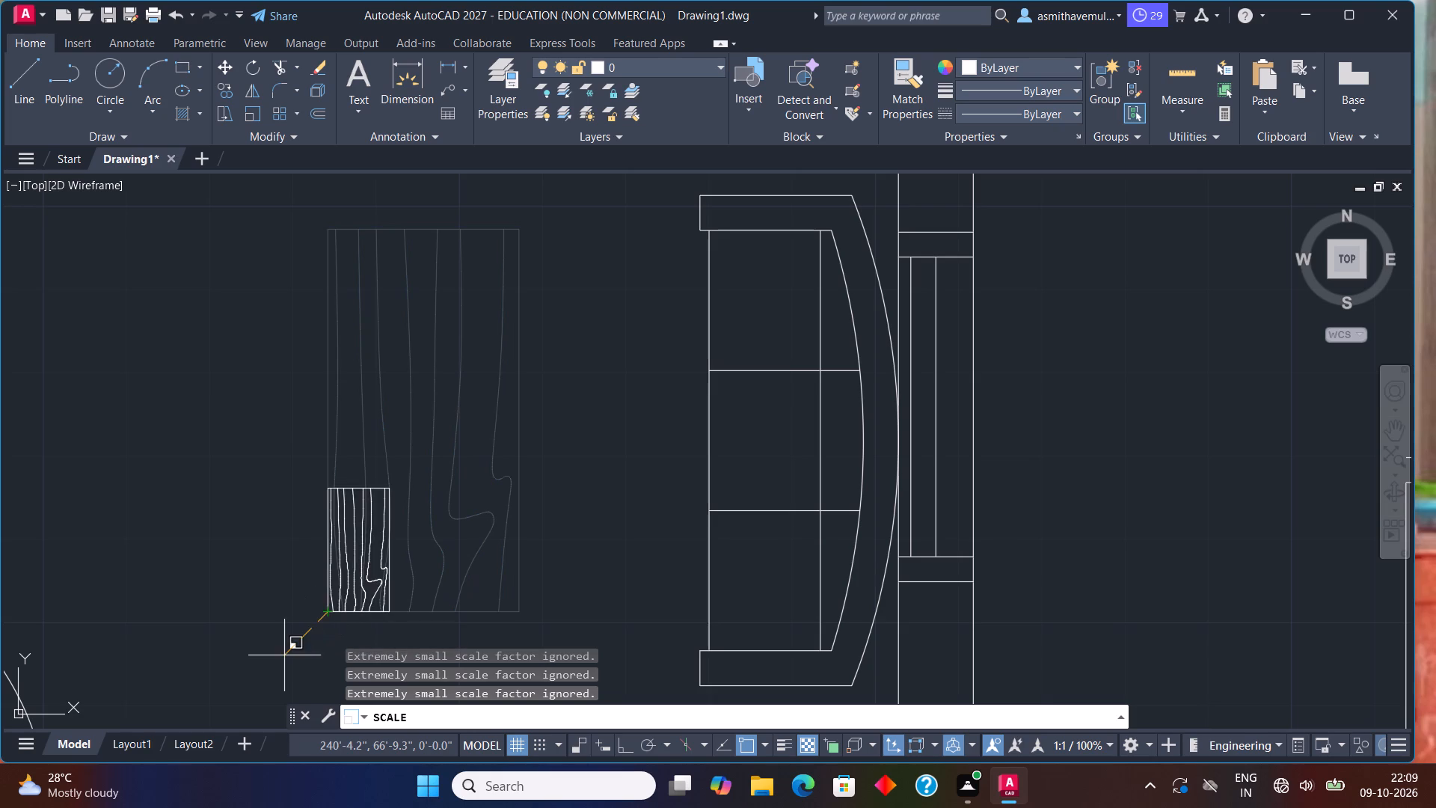
{"action": "scroll", "coordinate": [278, 643], "scroll_direction": "down", "scroll_amount": 1}
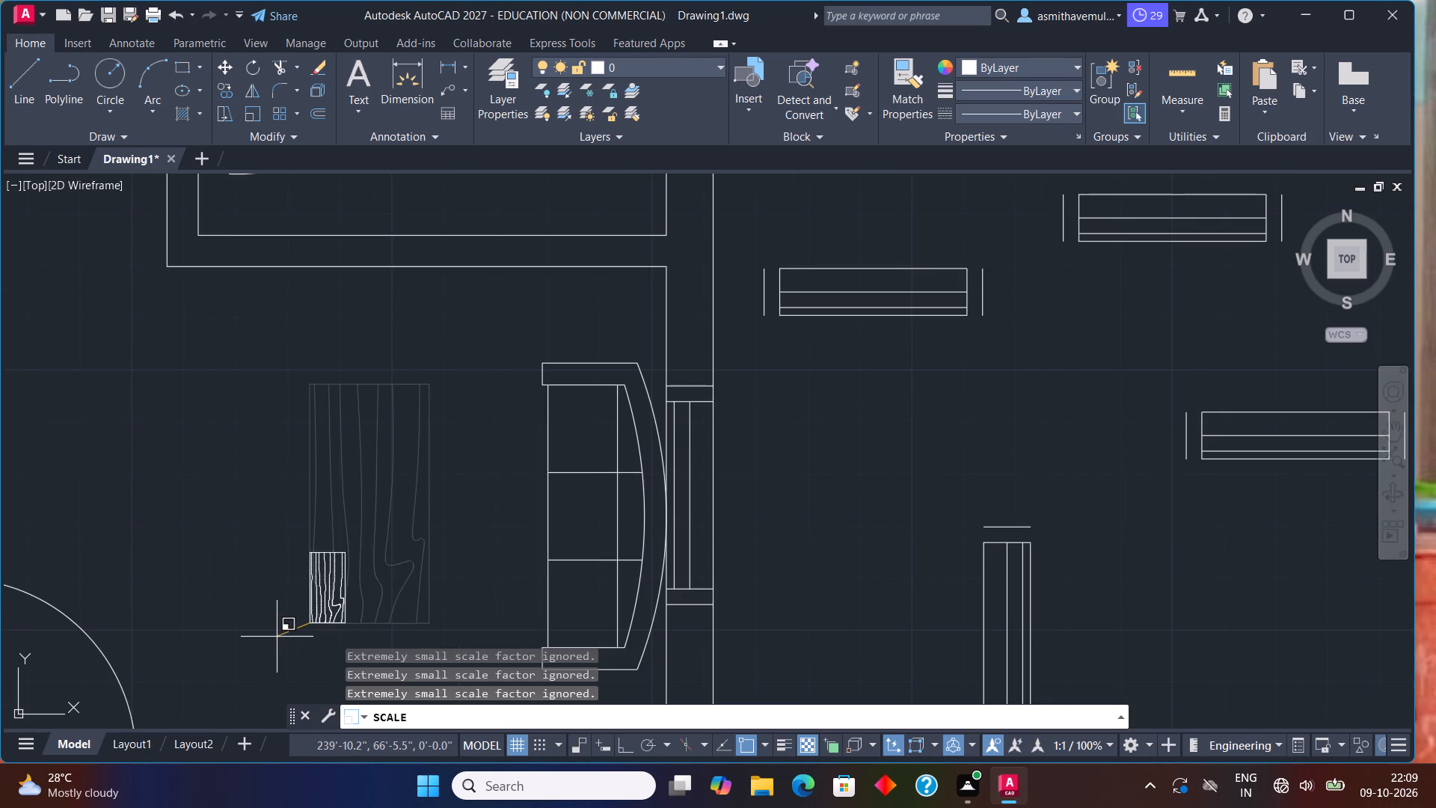
{"action": "middle_click_drag", "start_coordinate": [276, 629], "coordinate": [293, 483]}
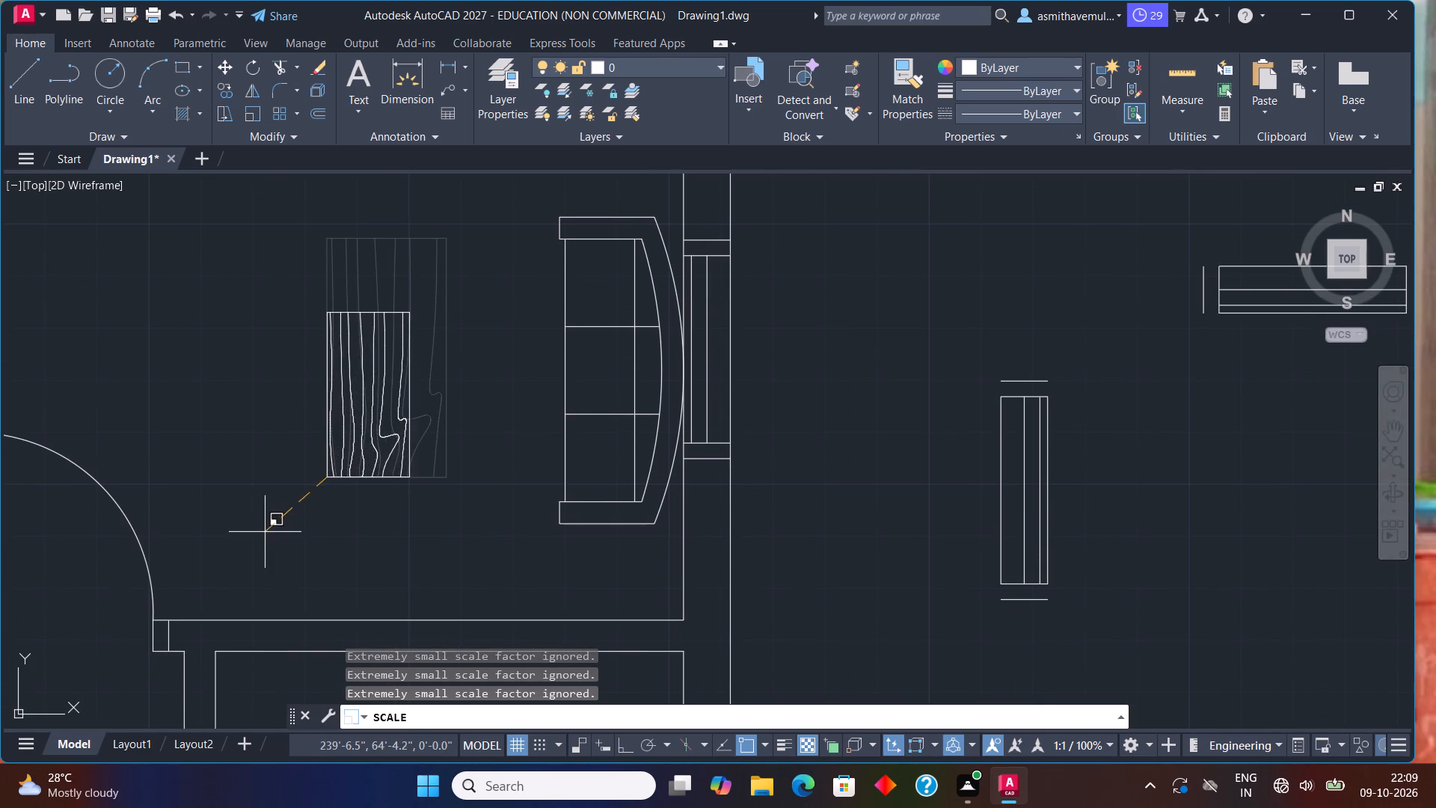
{"action": "left_click", "coordinate": [265, 533]}
Move the scaled table northeast, closer to the sofa and centred along the sofa's length.
{"action": "left_click_drag", "start_coordinate": [424, 411], "coordinate": [263, 417]}
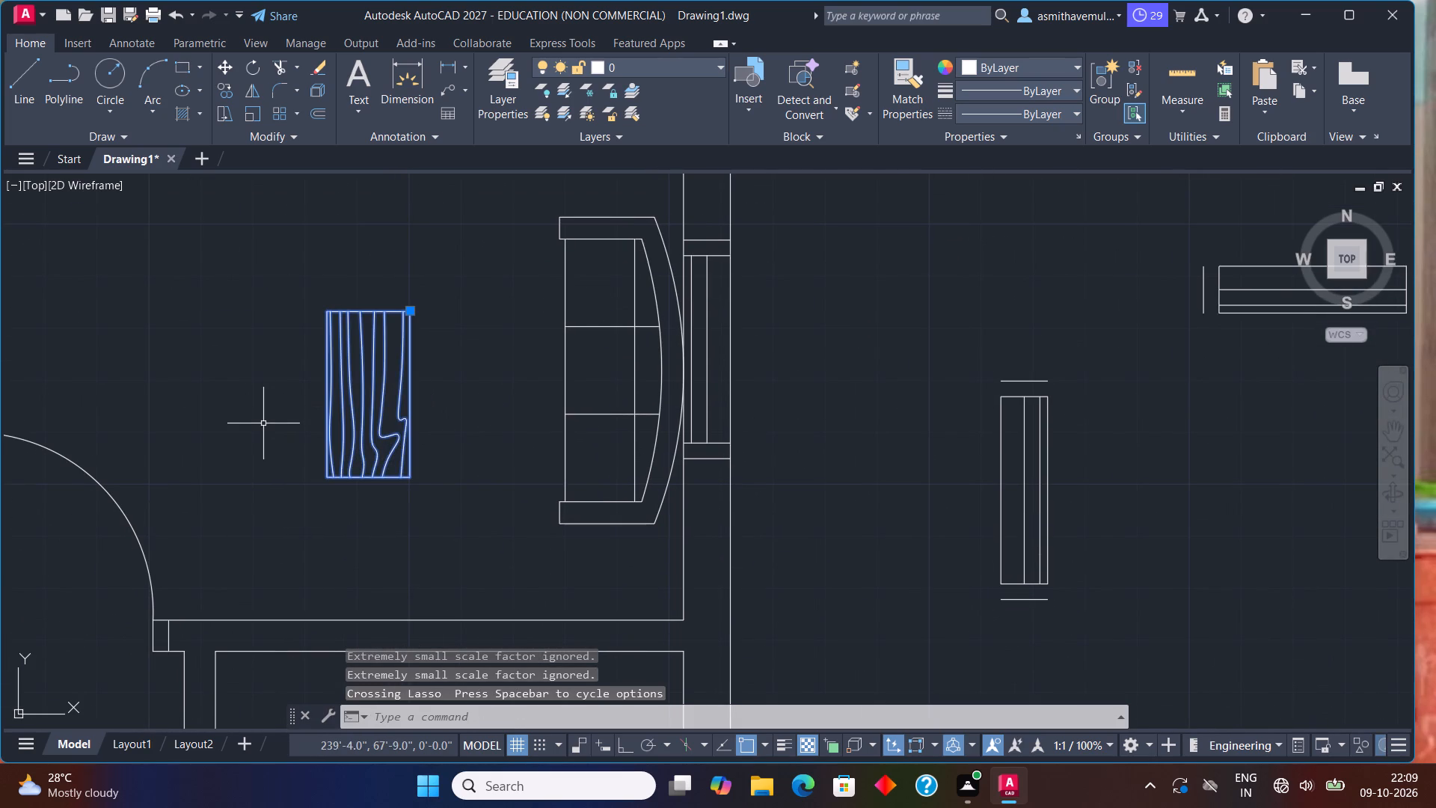
{"action": "key", "text": "m"}
{"action": "key", "text": "Return"}
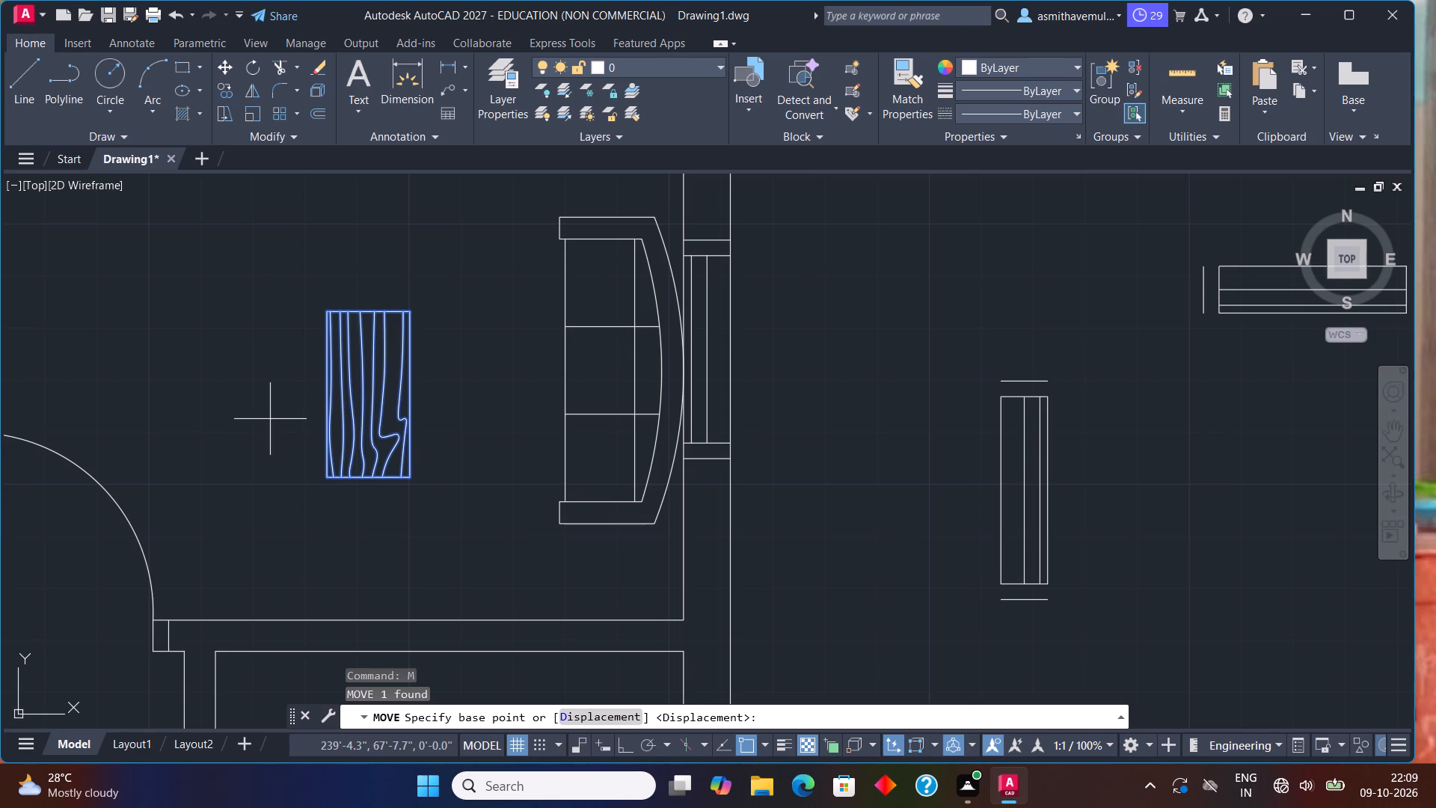
{"action": "left_click", "coordinate": [368, 392]}
{"action": "left_click", "coordinate": [438, 371]}
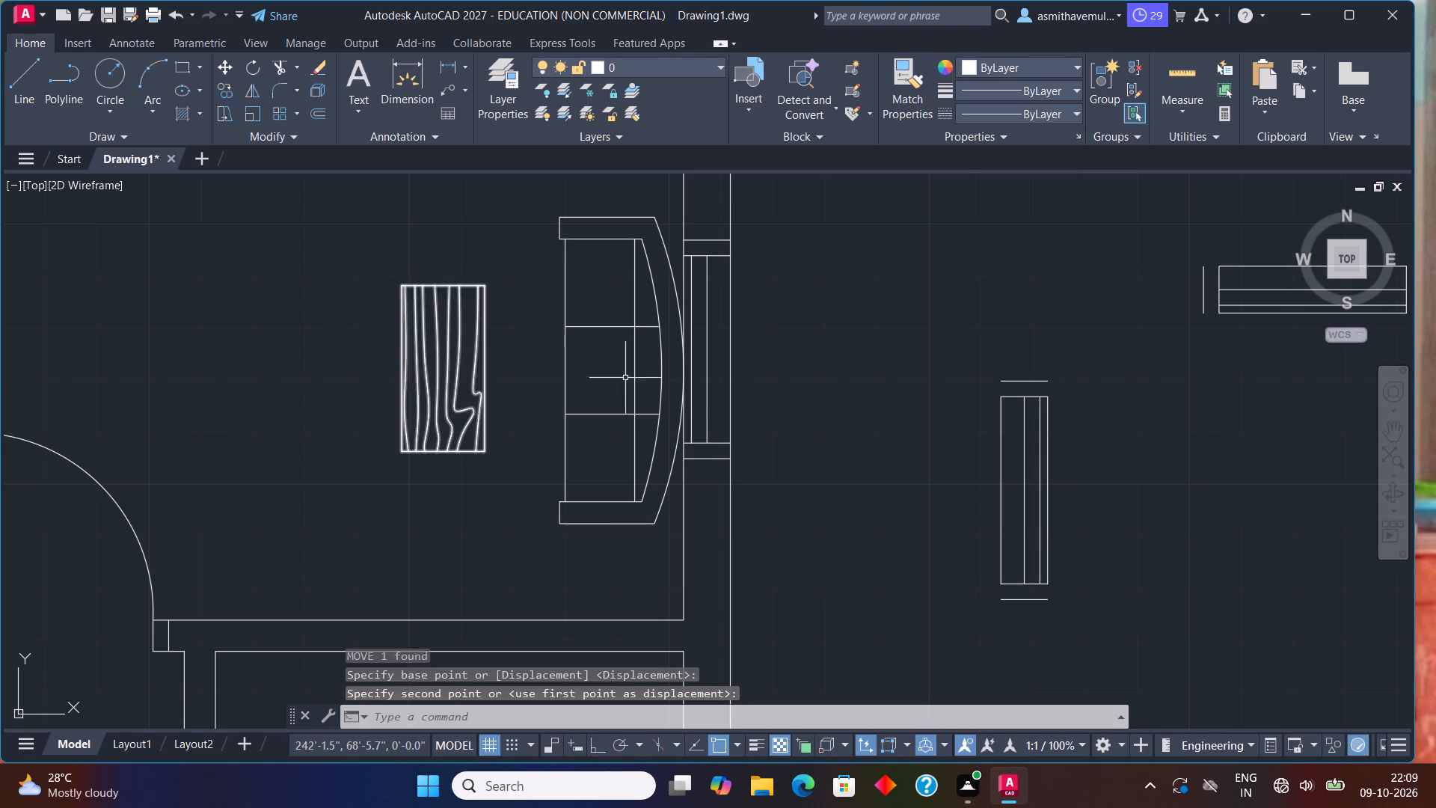
Scale the wood-grain table up to about 1.6 times its size from near its southwest corner.
{"action": "scroll", "coordinate": [722, 388], "scroll_direction": "down", "scroll_amount": 1}
{"action": "scroll", "coordinate": [1019, 453], "scroll_direction": "down", "scroll_amount": 1}
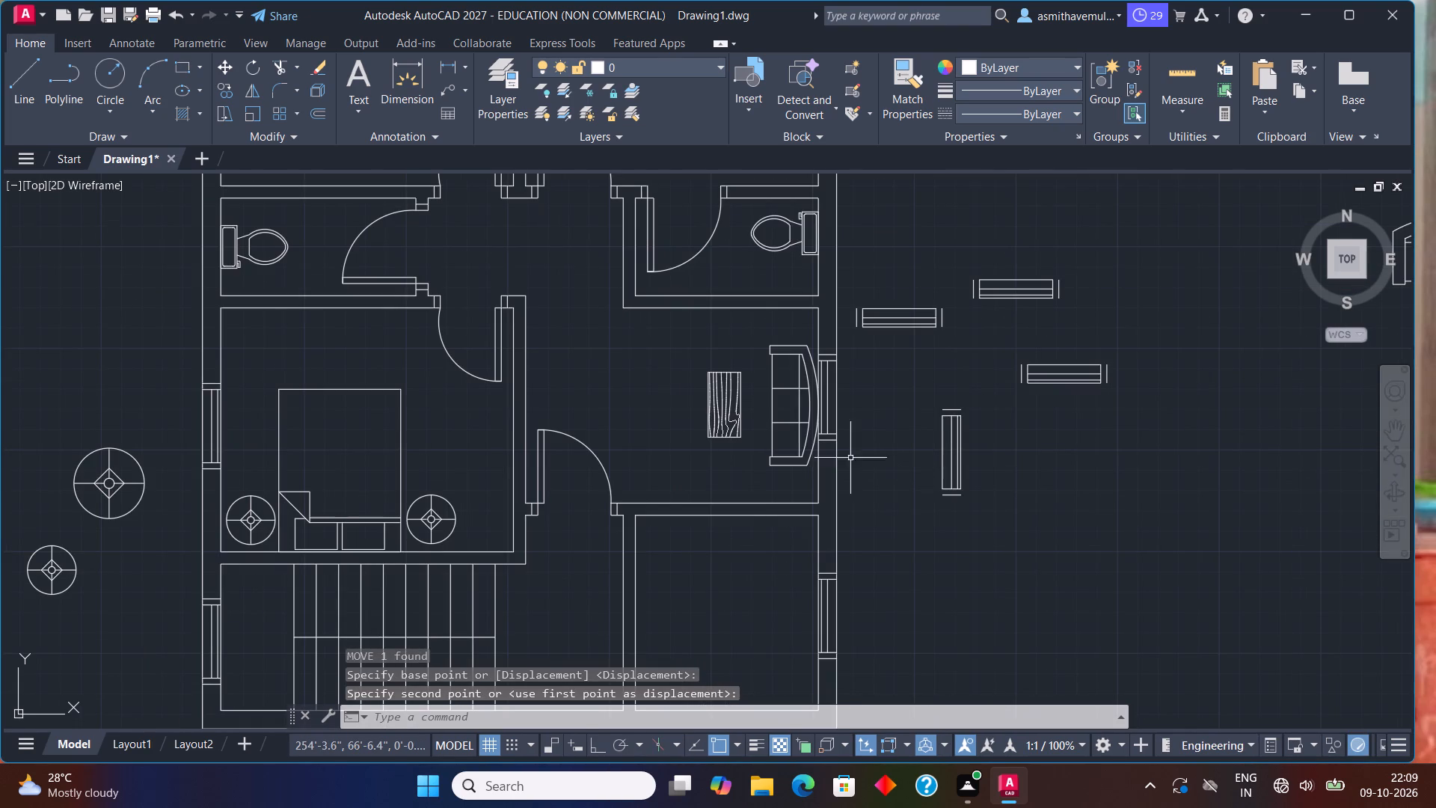
{"action": "left_click", "coordinate": [717, 425]}
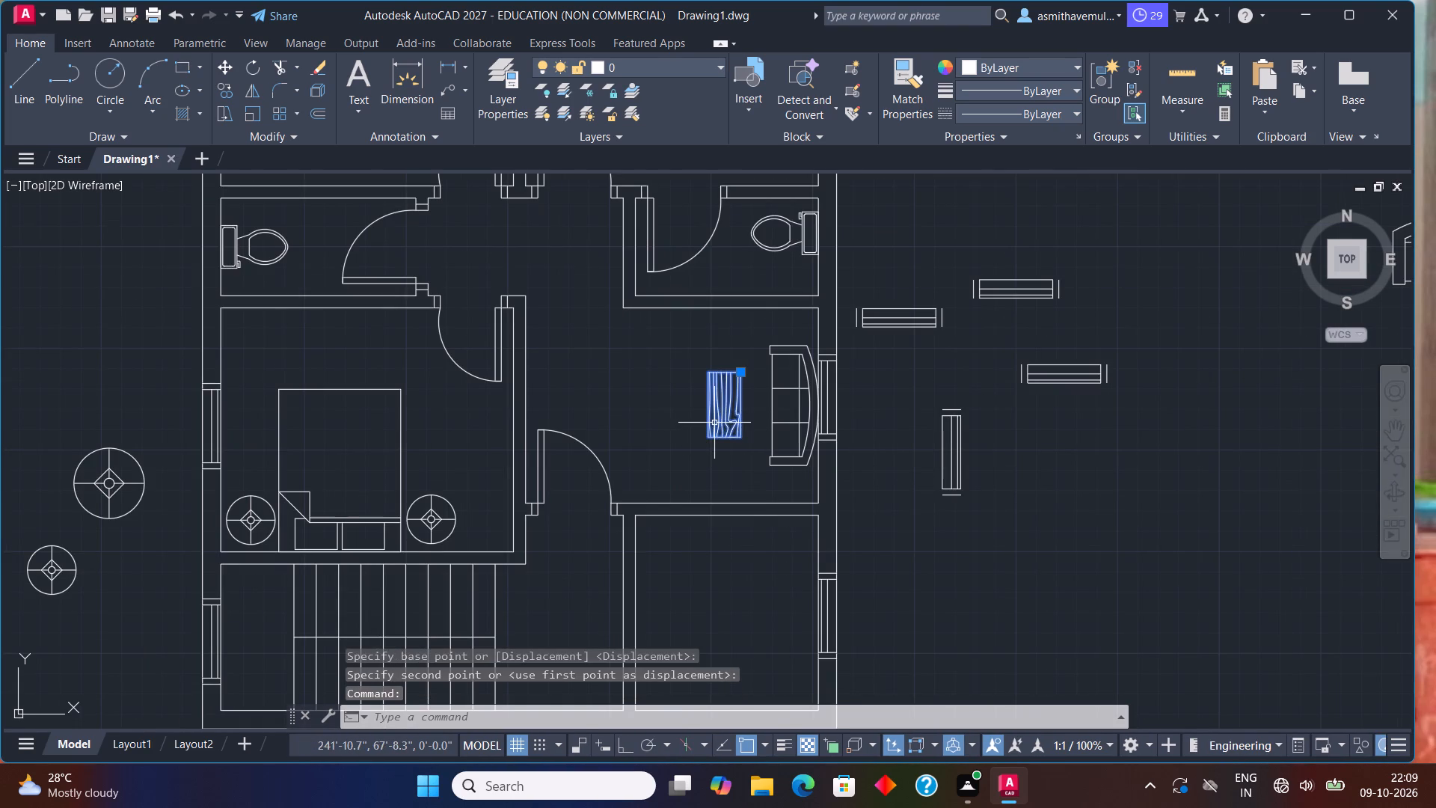
{"action": "type", "text": "SCALE"}
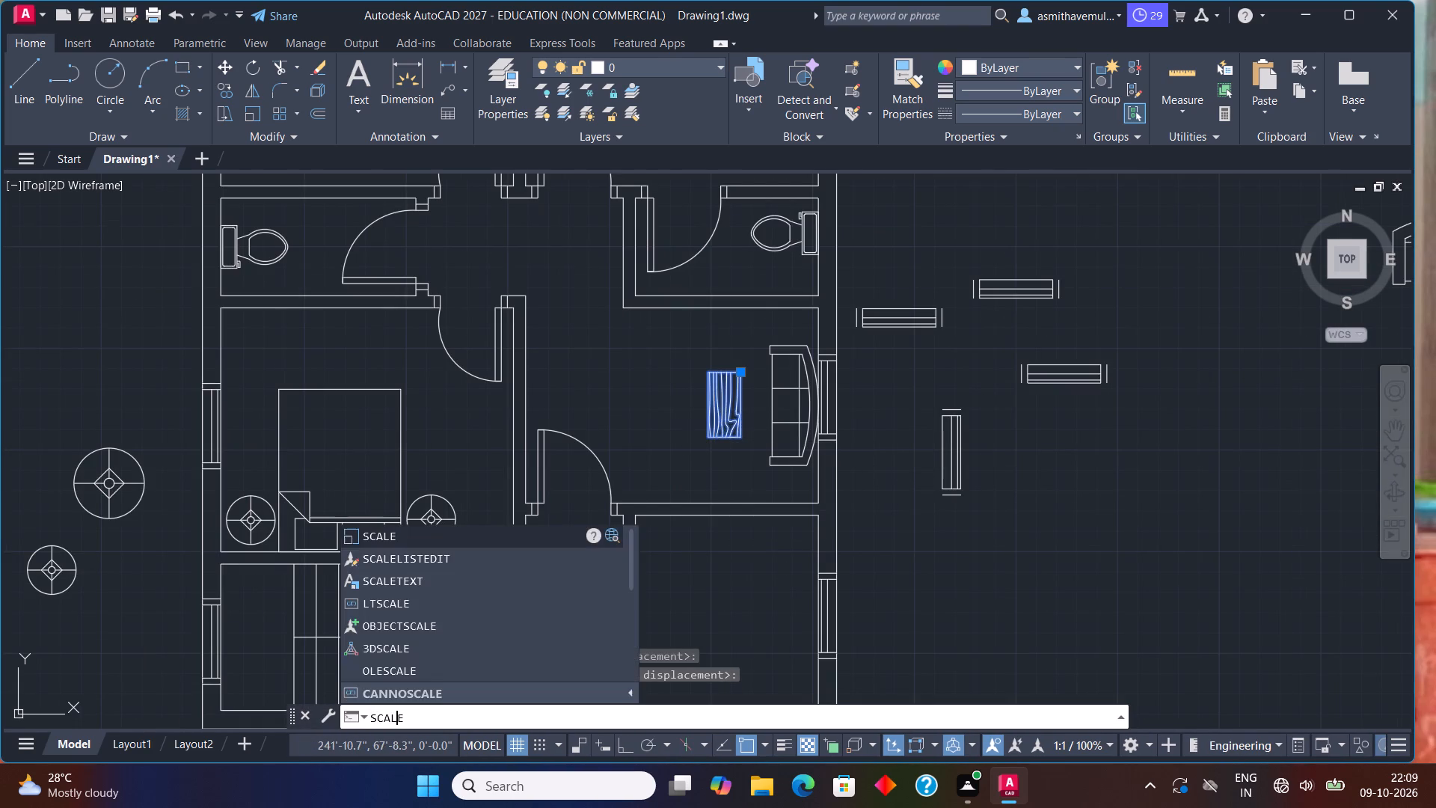
{"action": "key", "text": "Return"}
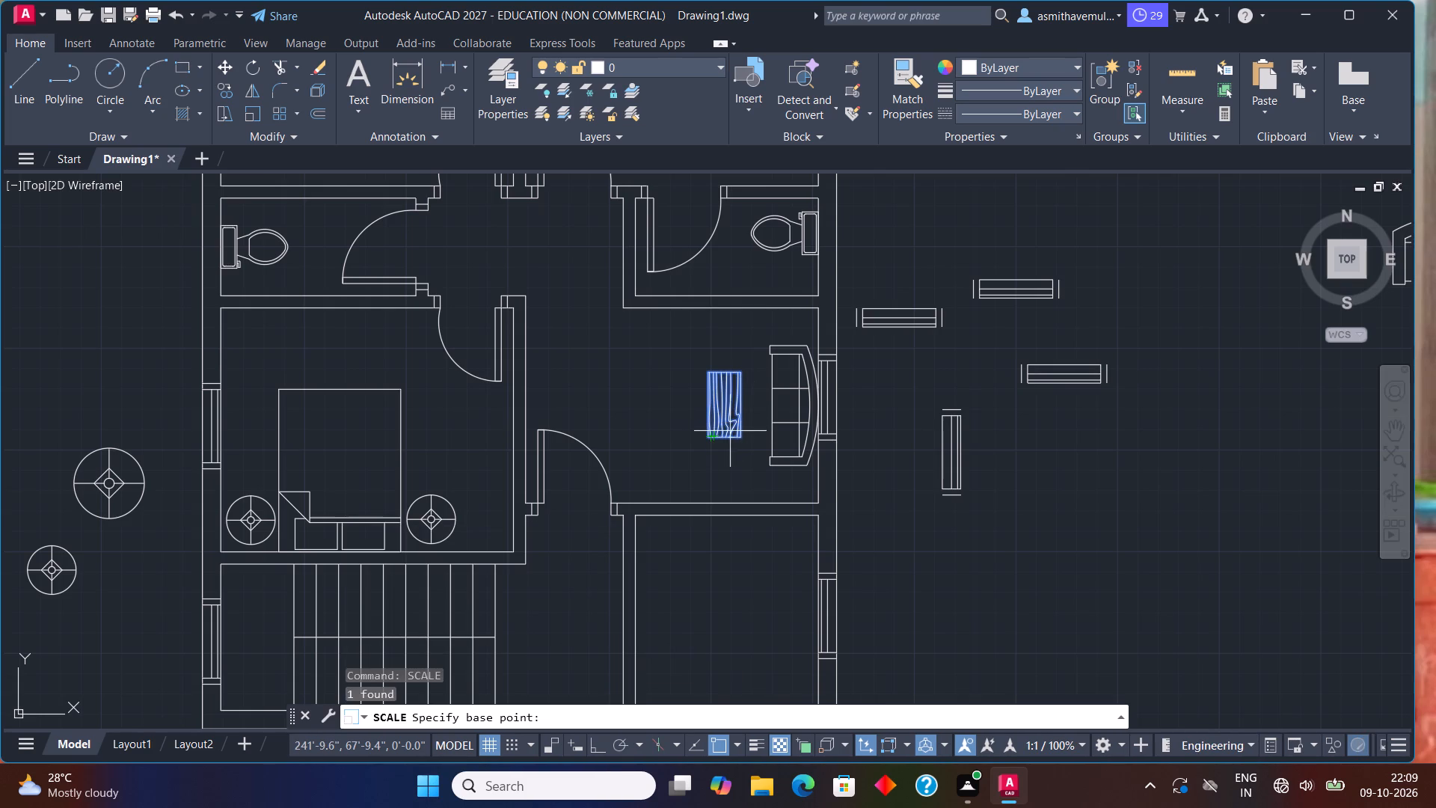
{"action": "left_click_drag", "start_coordinate": [712, 436], "coordinate": [708, 444]}
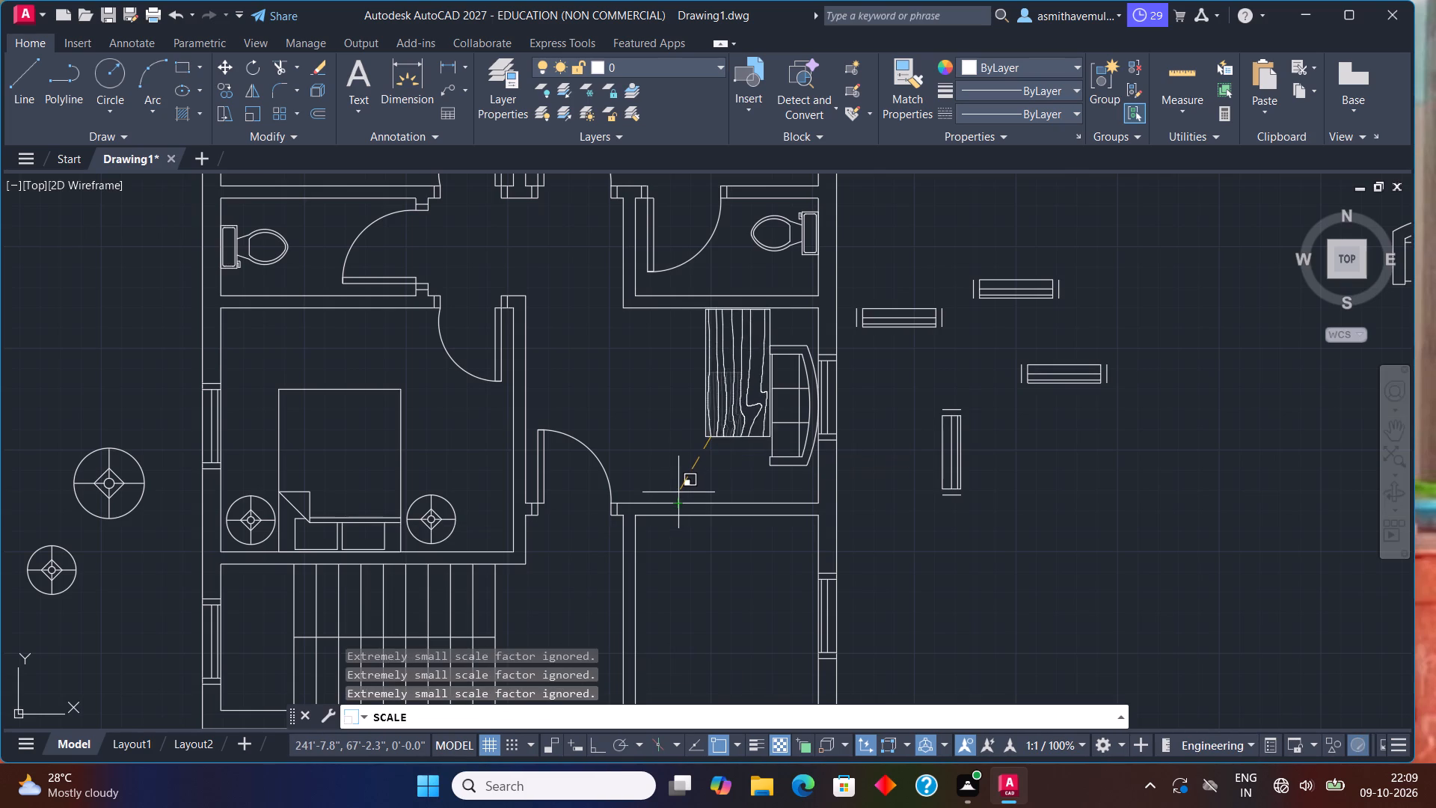
{"action": "left_click", "coordinate": [687, 486]}
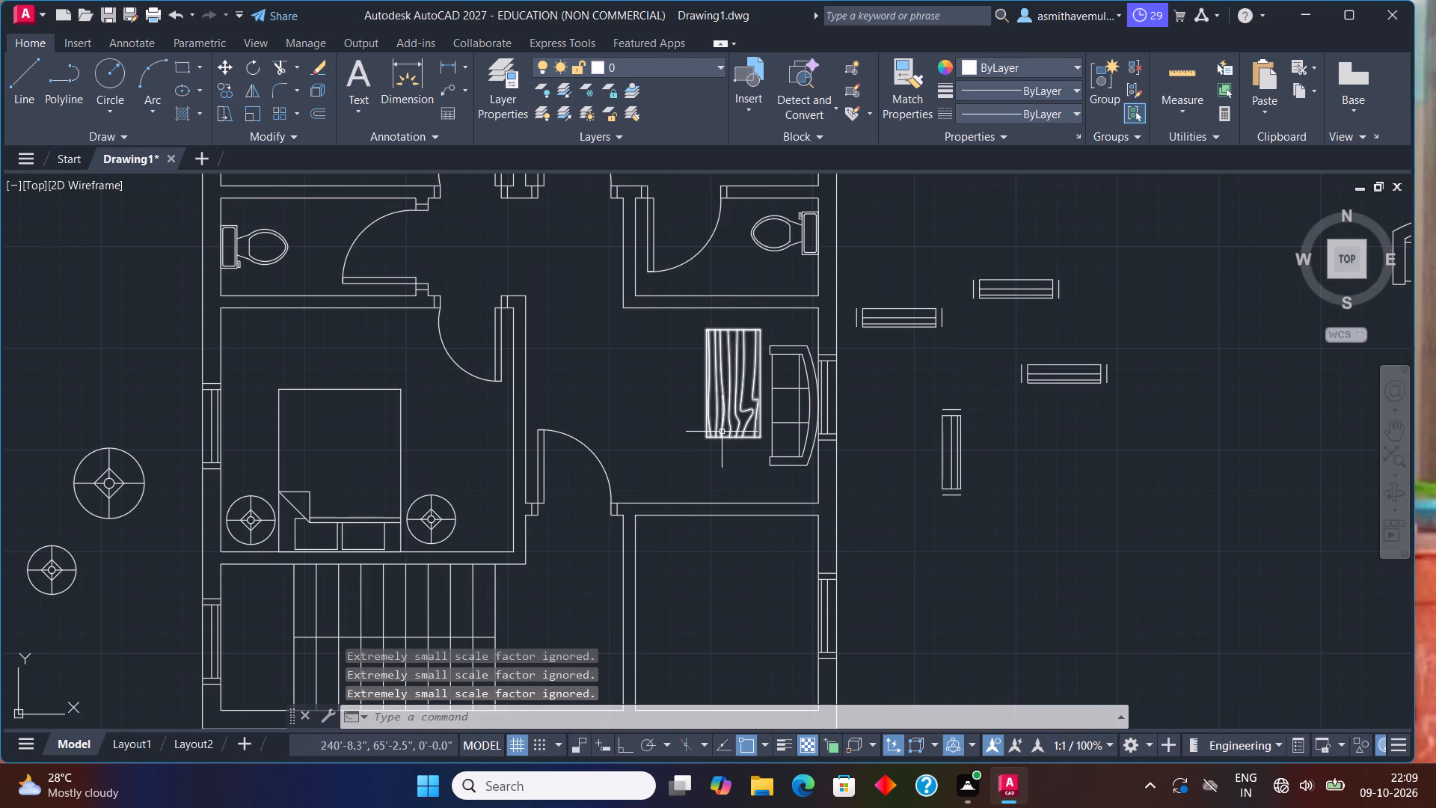
Move the enlarged table slightly southwest, leaving a gap in front of the sofa and centring it along the sofa's length.
{"action": "left_click", "coordinate": [722, 430]}
{"action": "key", "text": "m"}
{"action": "key", "text": "Return"}
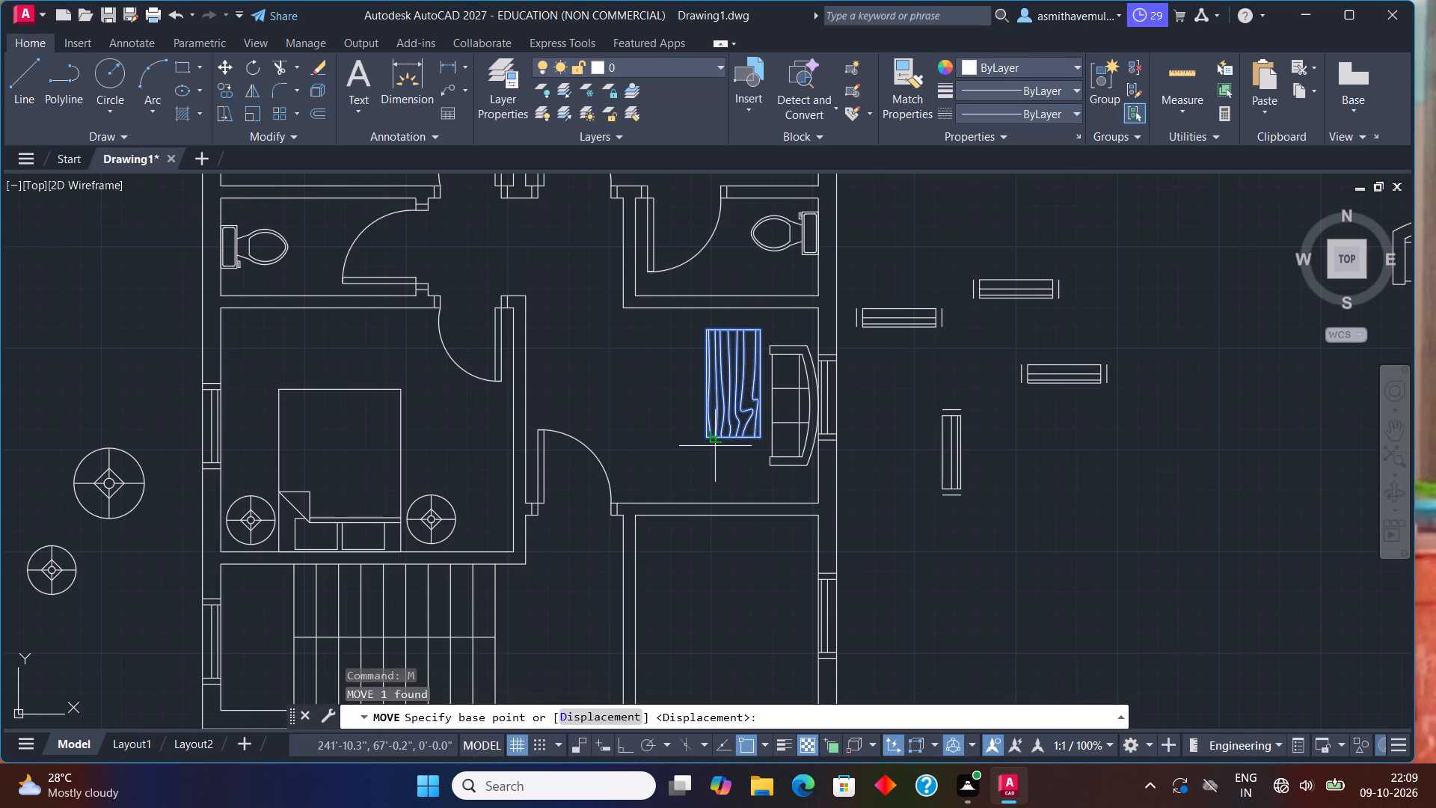
{"action": "left_click_drag", "start_coordinate": [728, 396], "coordinate": [723, 410]}
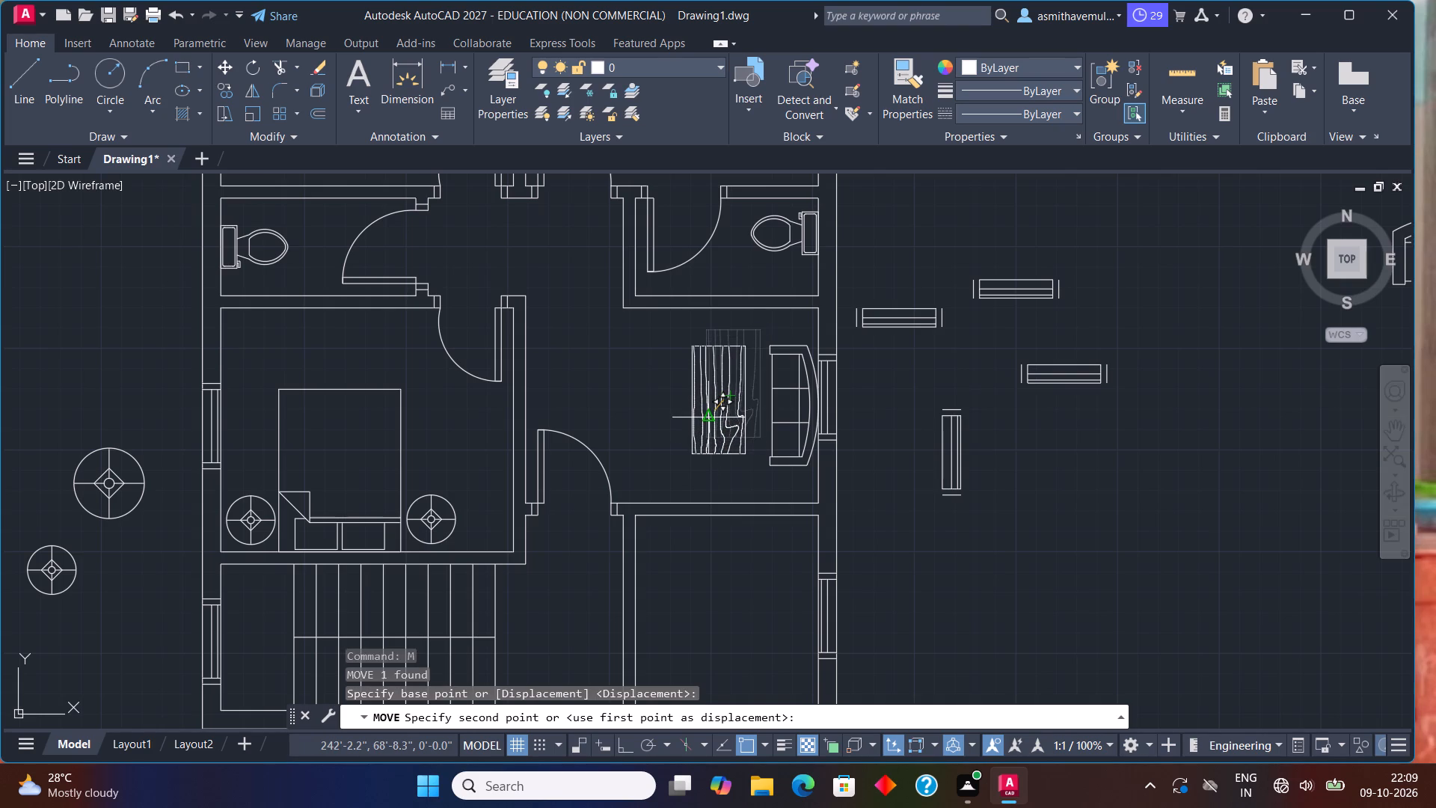
{"action": "left_click", "coordinate": [709, 417]}
Scale the spare two-seat sofa east of the plan down to about 70% of its size from its southwest corner.
{"action": "scroll", "coordinate": [925, 426], "scroll_direction": "down", "scroll_amount": 1}
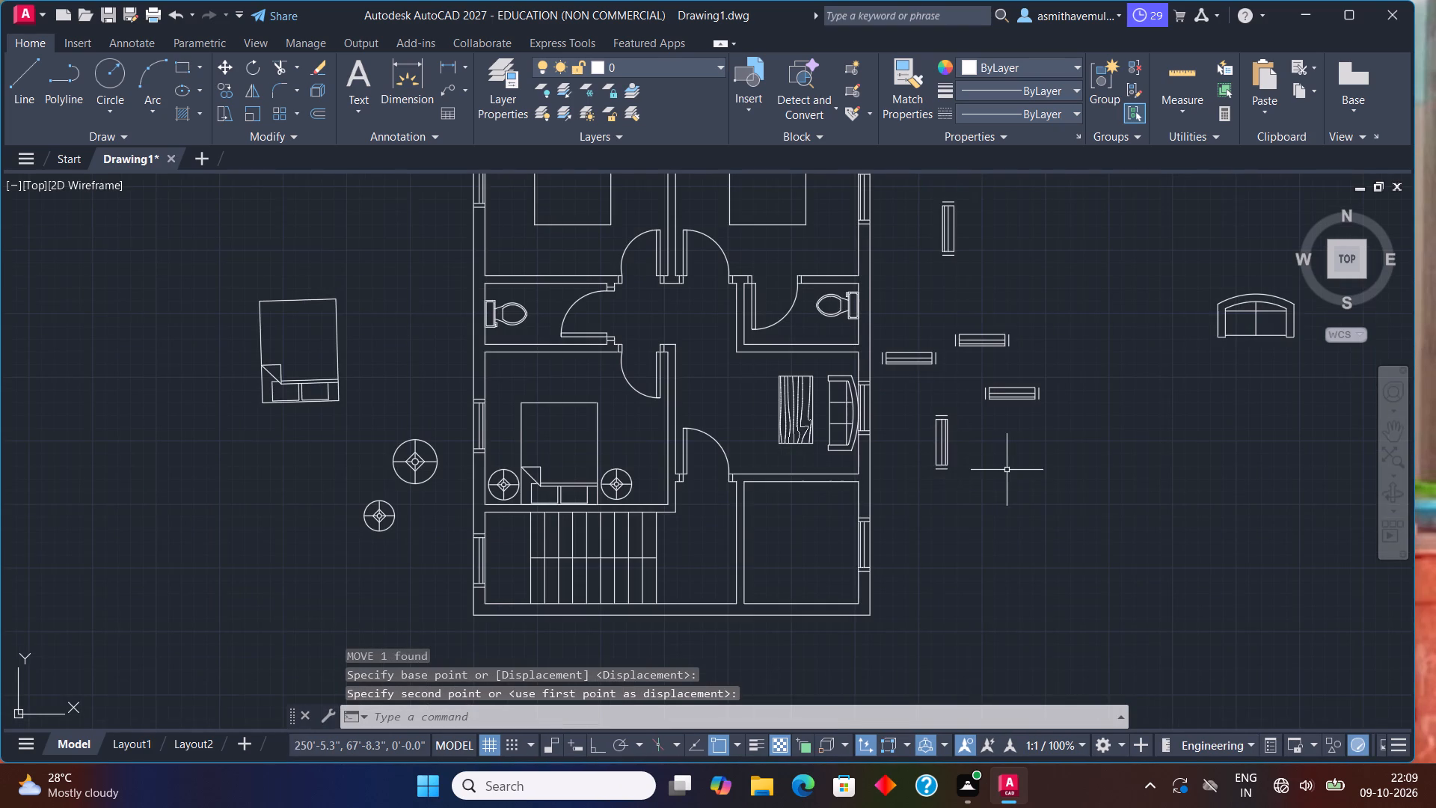
{"action": "middle_click_drag", "start_coordinate": [1001, 470], "coordinate": [867, 473]}
{"action": "left_click_drag", "start_coordinate": [1162, 296], "coordinate": [1100, 367]}
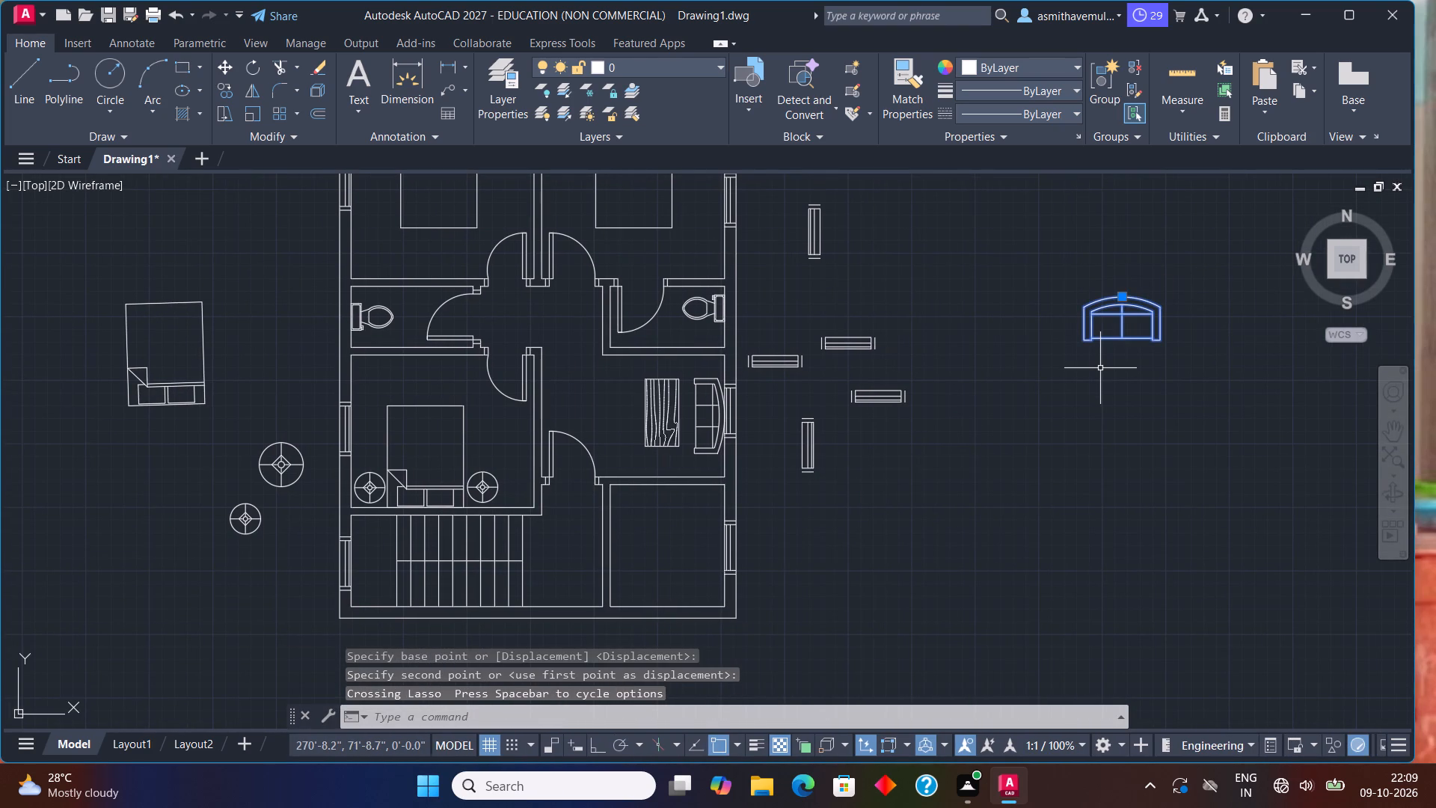
{"action": "type", "text": "SCALE"}
{"action": "key", "text": "Return"}
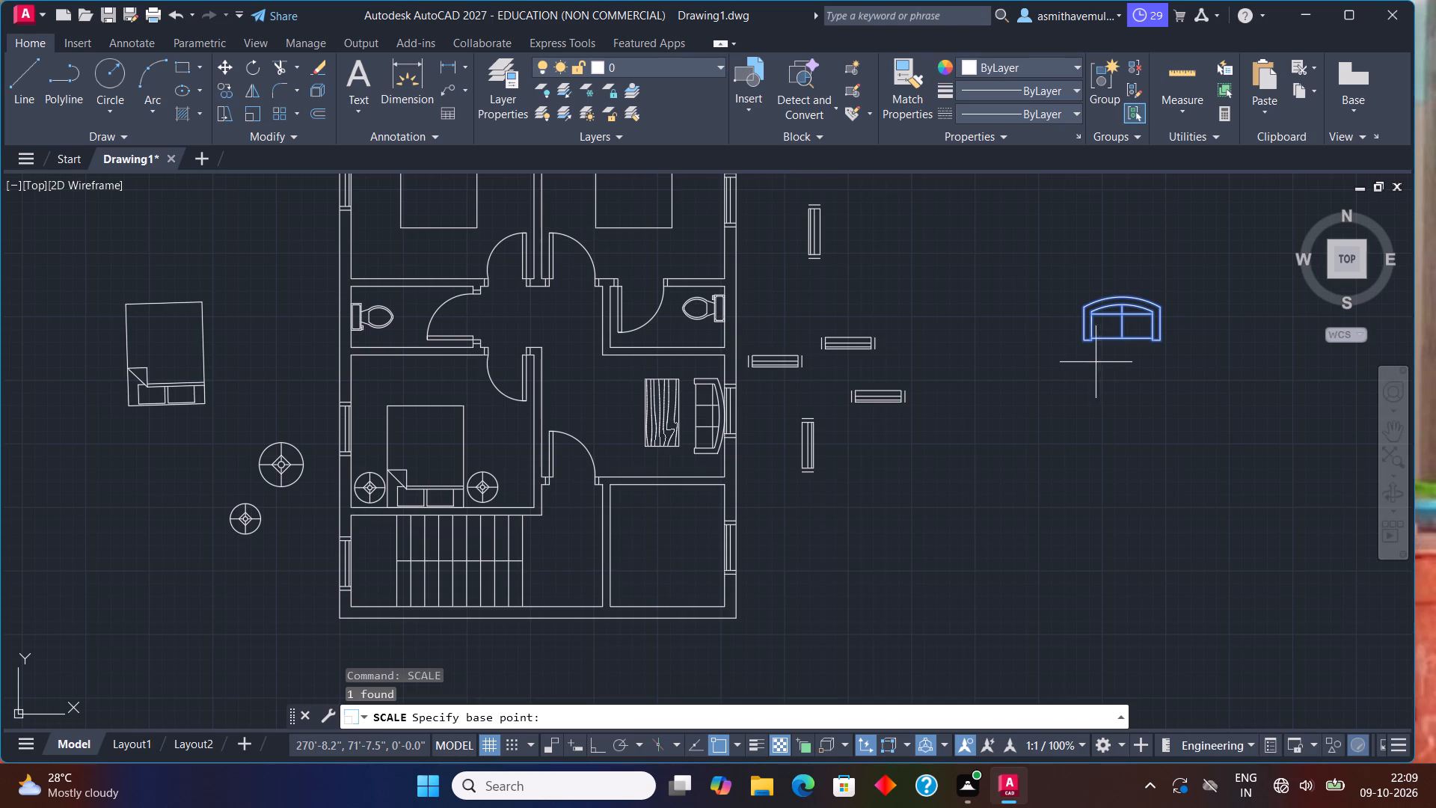
{"action": "left_click", "coordinate": [1083, 343]}
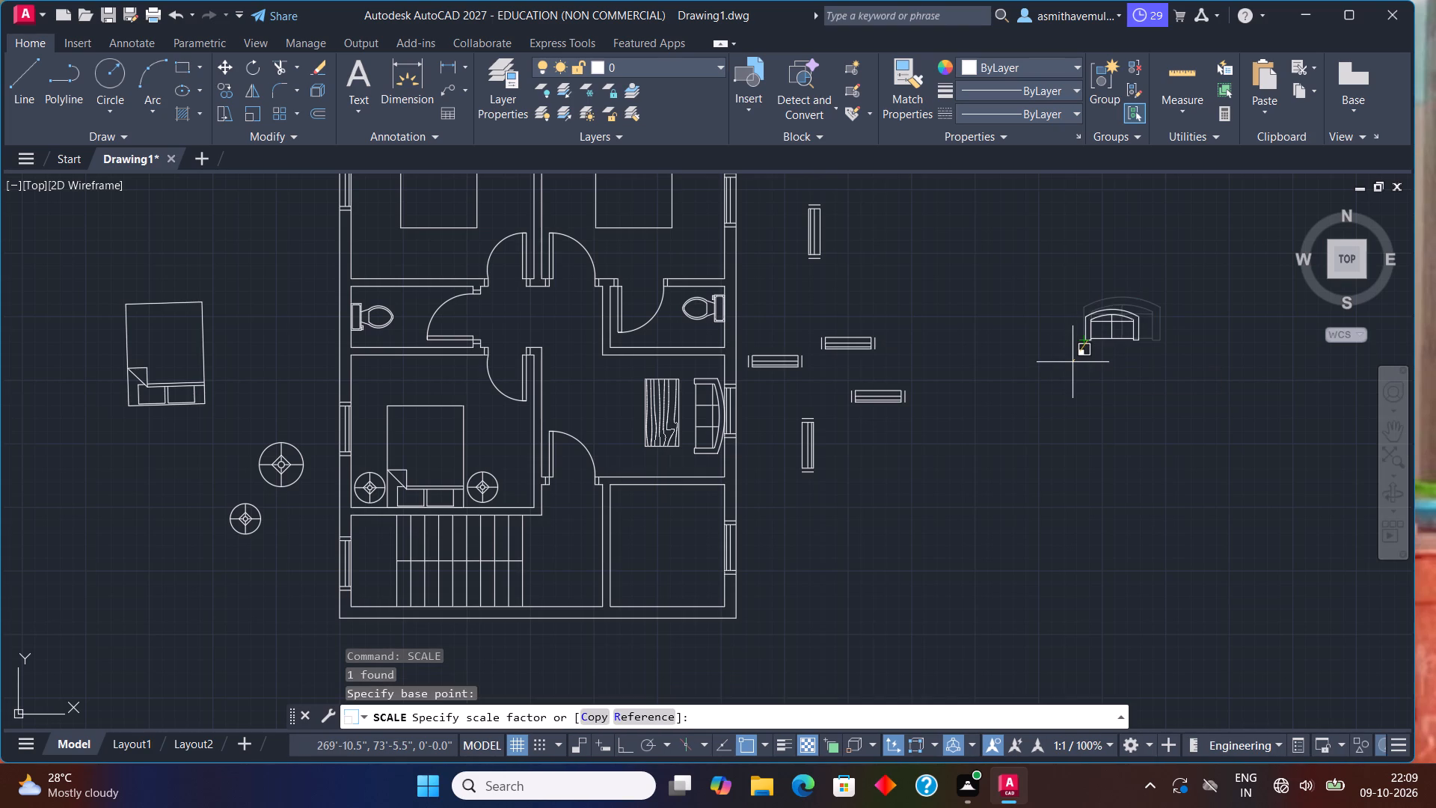
{"action": "left_click", "coordinate": [1074, 361]}
{"action": "left_click_drag", "start_coordinate": [1135, 311], "coordinate": [1078, 415]}
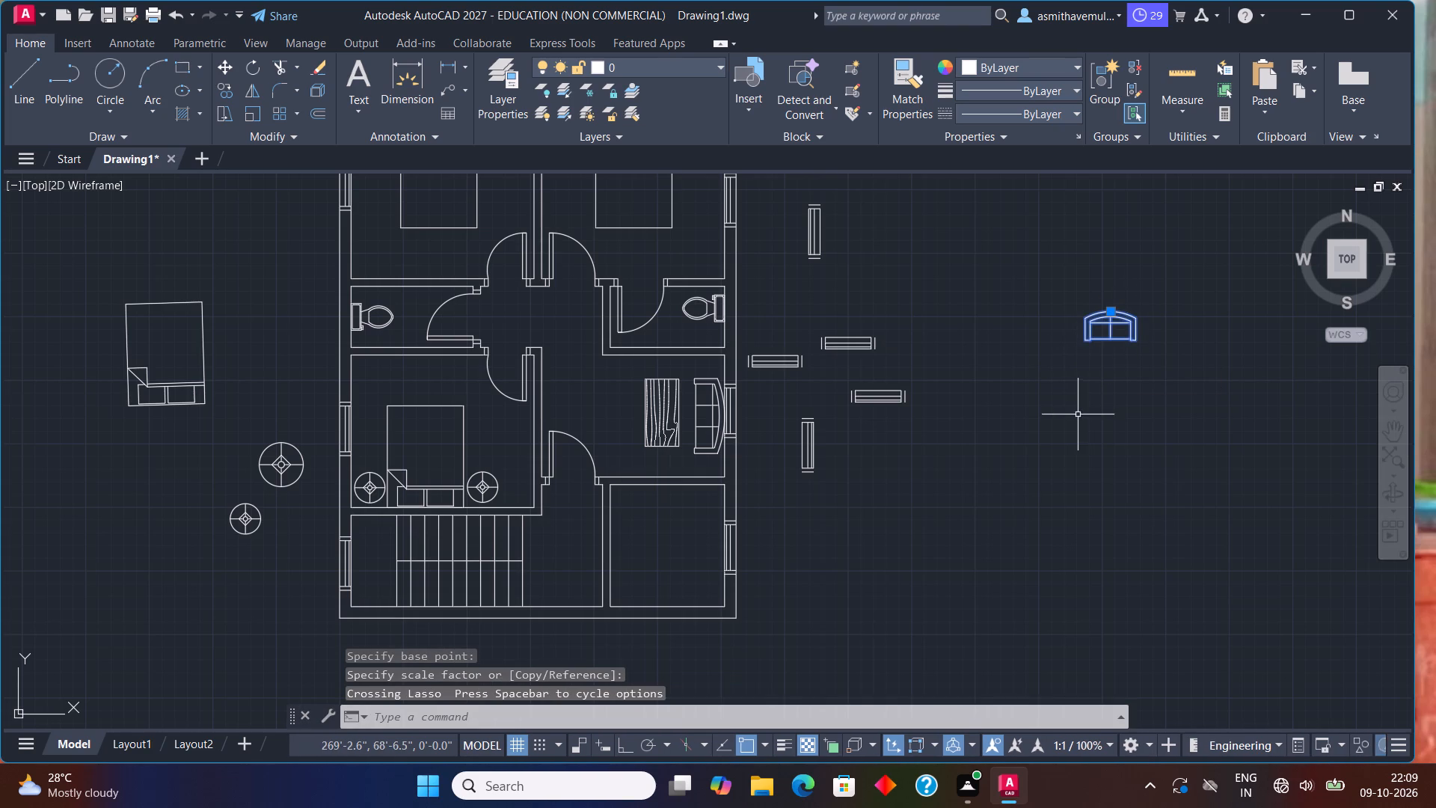
{"action": "key", "text": "Escape"}
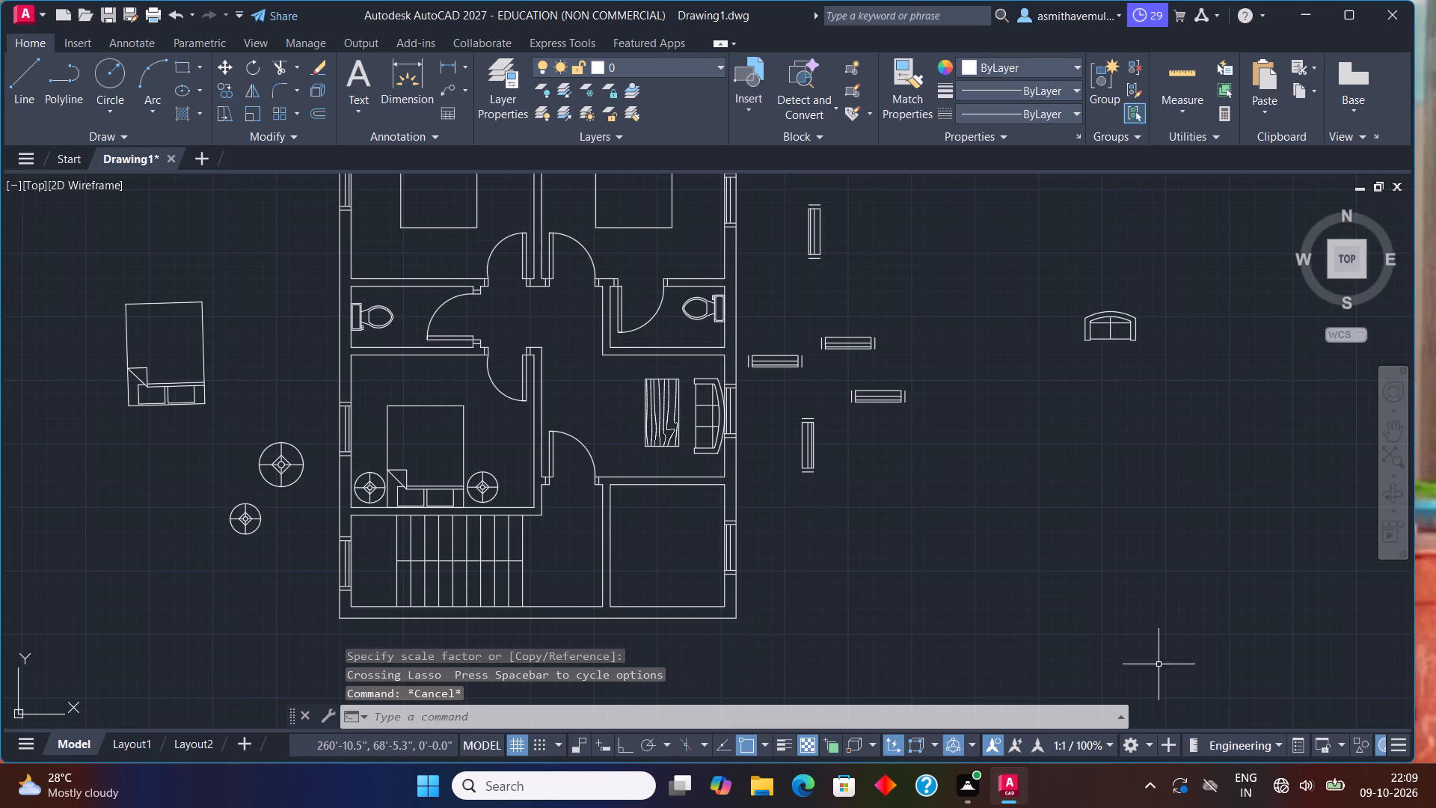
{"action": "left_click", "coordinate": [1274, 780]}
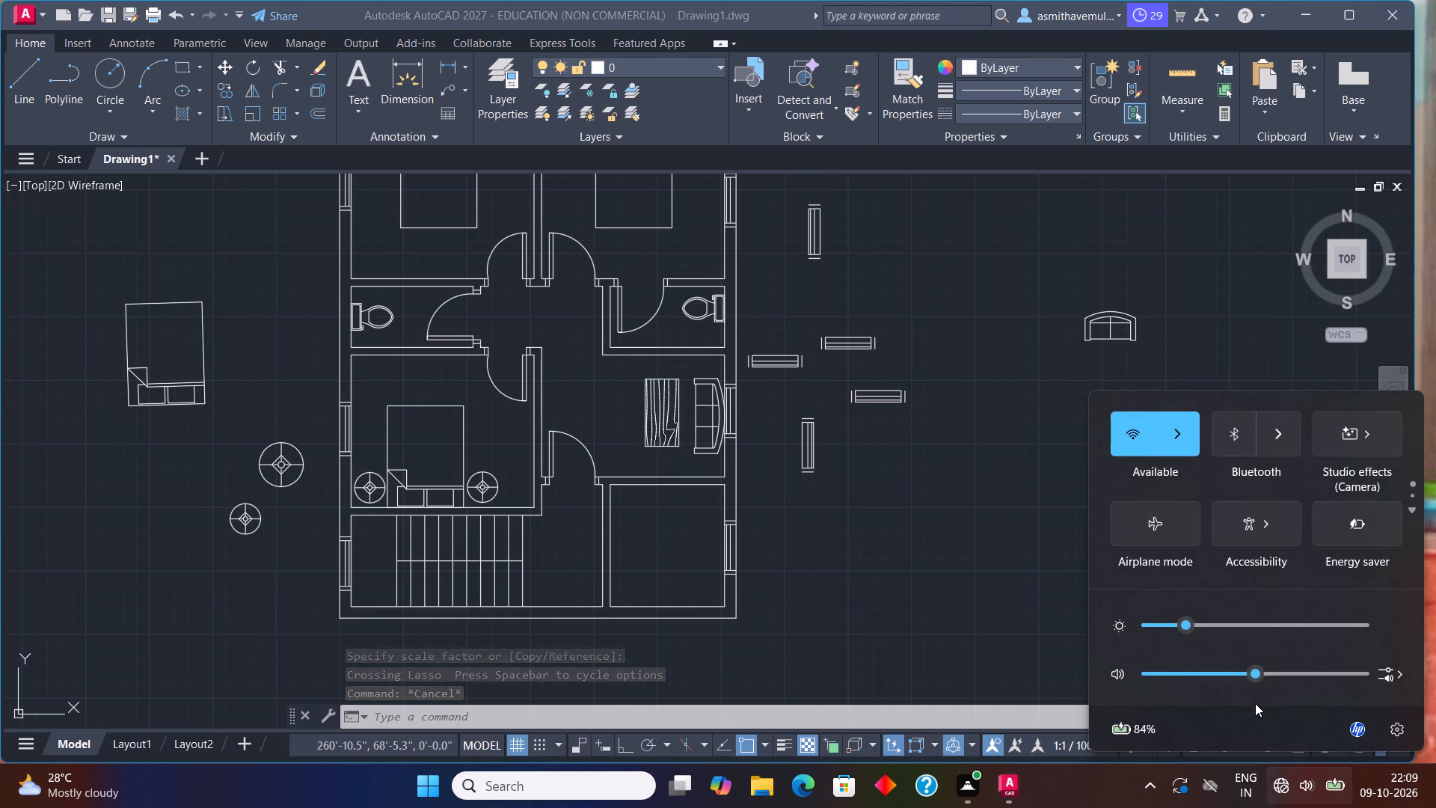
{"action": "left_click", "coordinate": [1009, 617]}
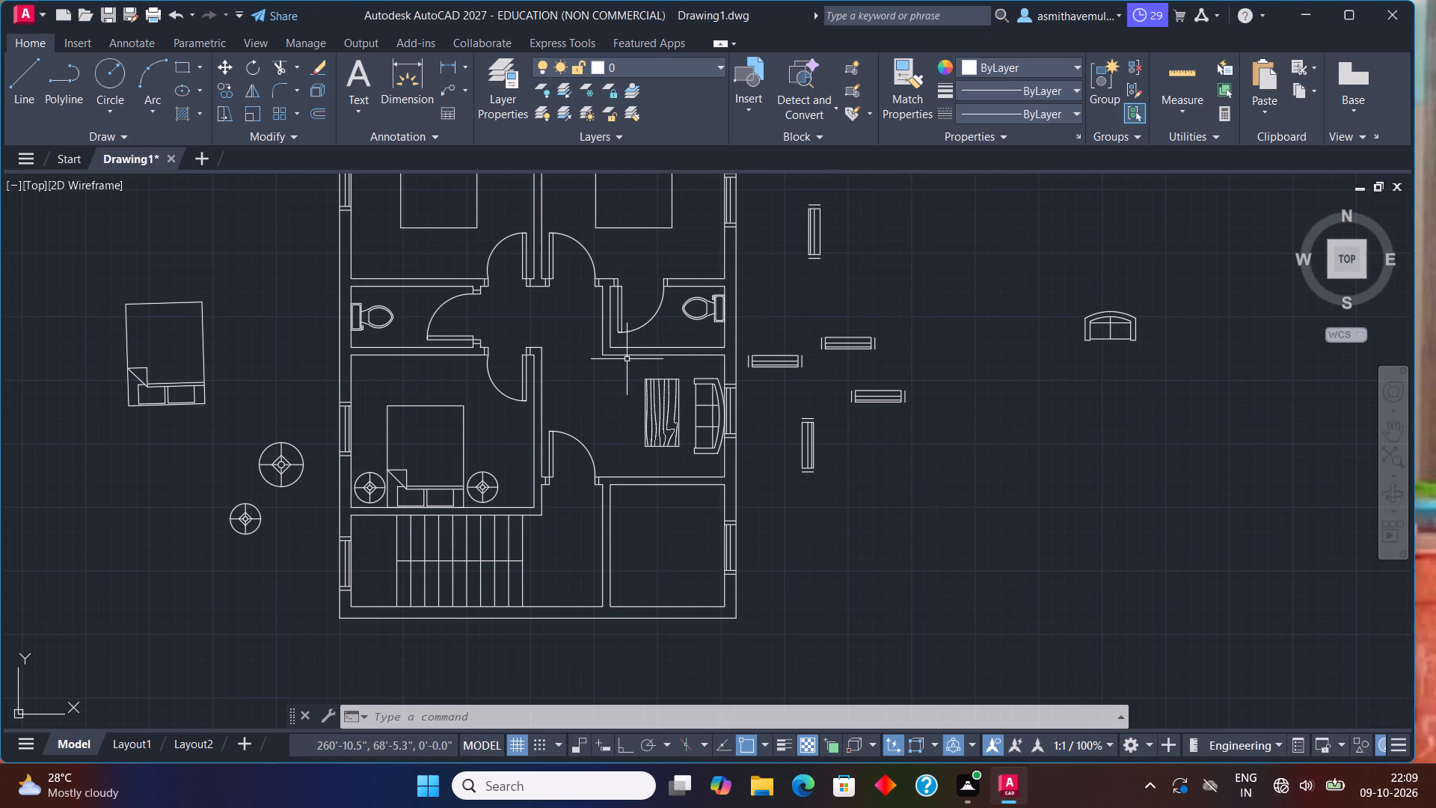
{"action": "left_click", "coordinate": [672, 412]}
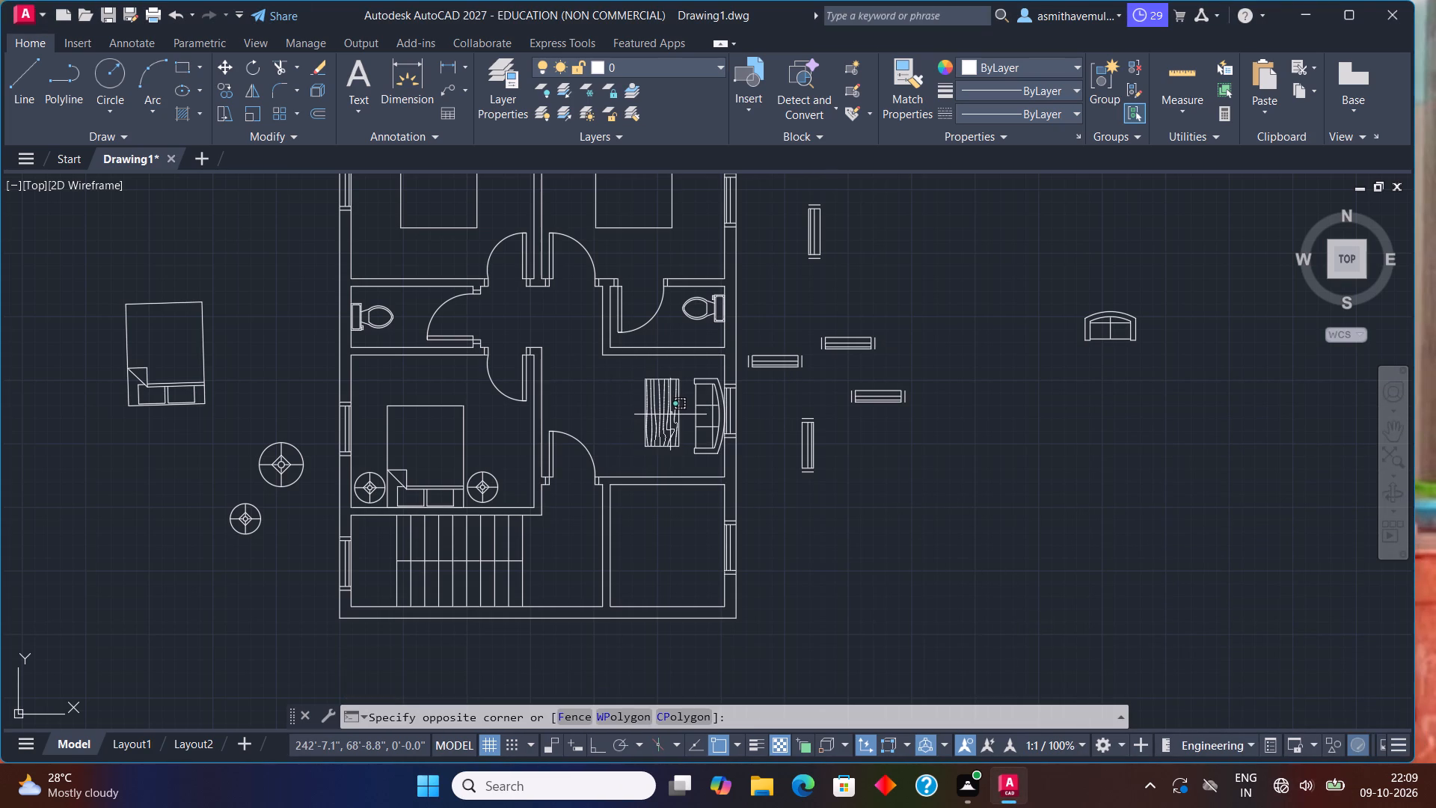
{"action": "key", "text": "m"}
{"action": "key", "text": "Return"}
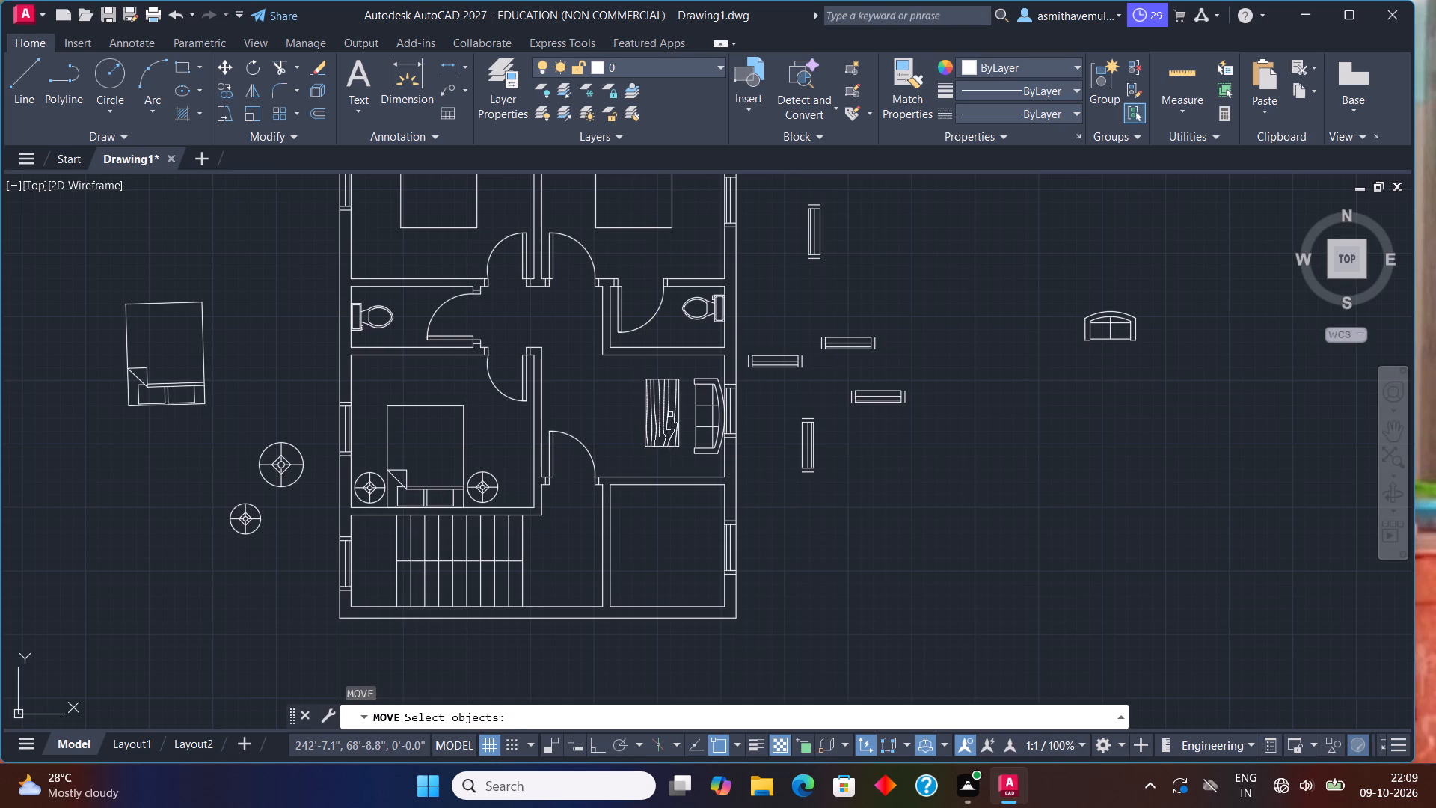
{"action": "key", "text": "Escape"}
Move the wood-grain table about 1' south and slightly west in the living room.
{"action": "left_click", "coordinate": [670, 415]}
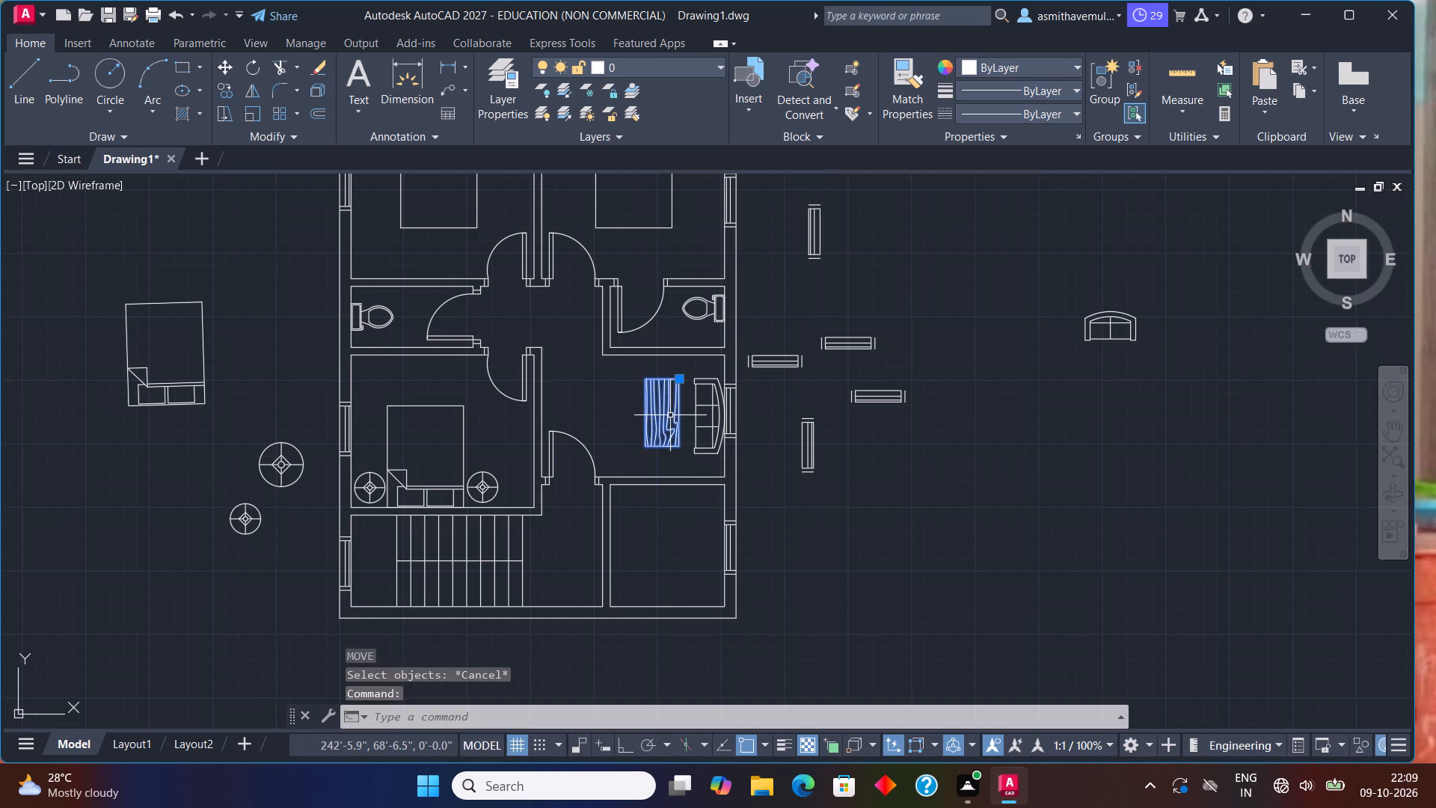
{"action": "key", "text": "m"}
{"action": "key", "text": "Return"}
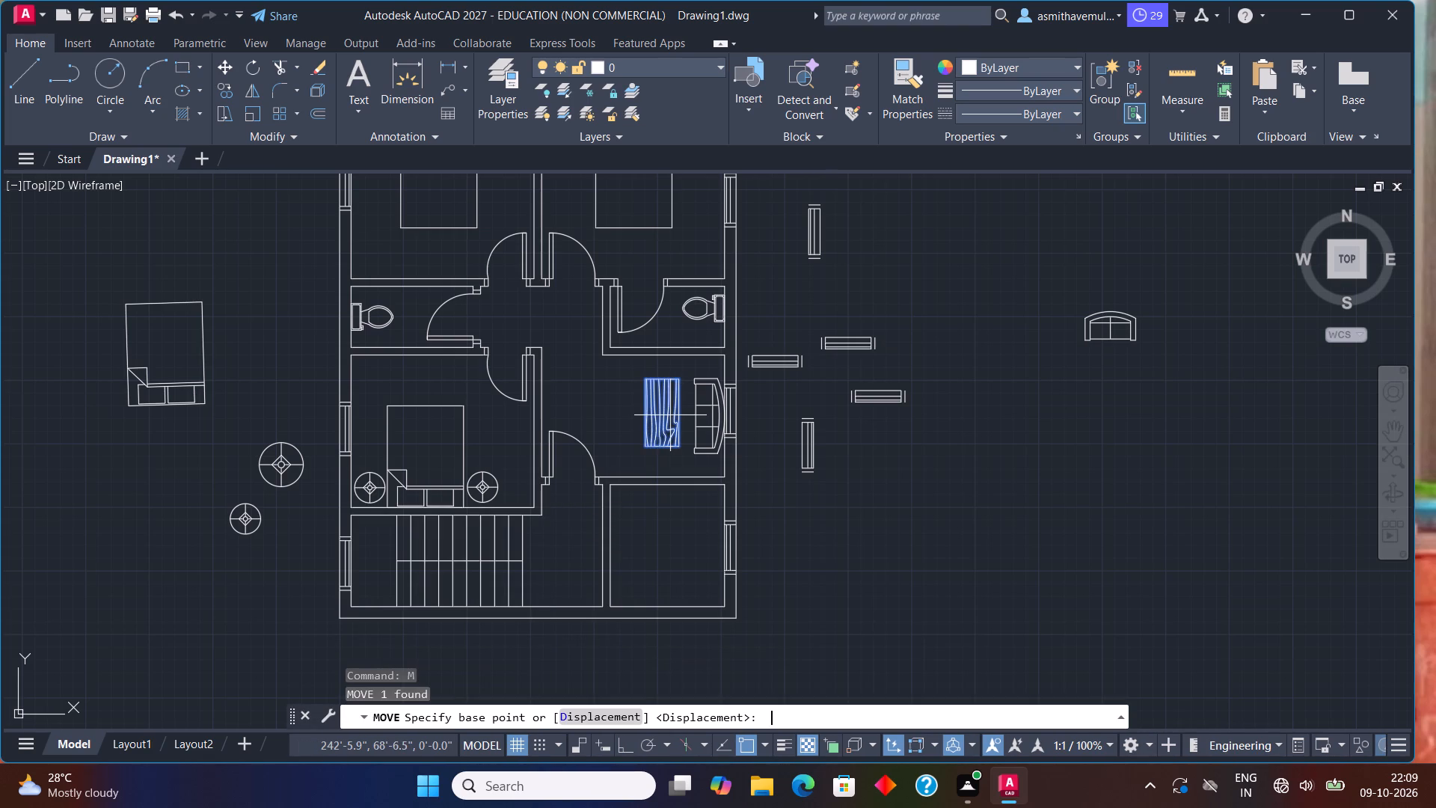
{"action": "left_click", "coordinate": [670, 415]}
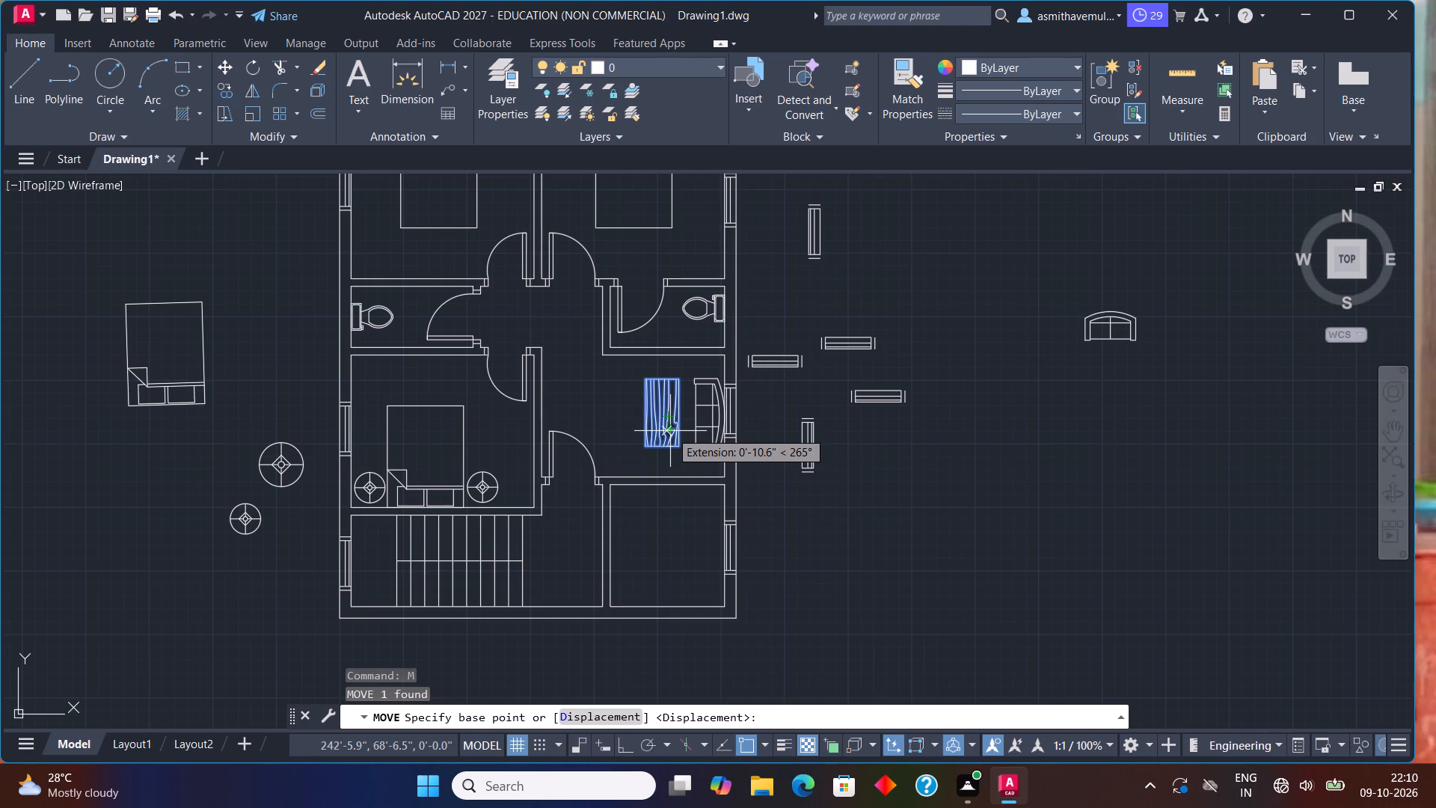
{"action": "scroll", "coordinate": [669, 431], "scroll_direction": "up", "scroll_amount": 1}
{"action": "left_click", "coordinate": [656, 415]}
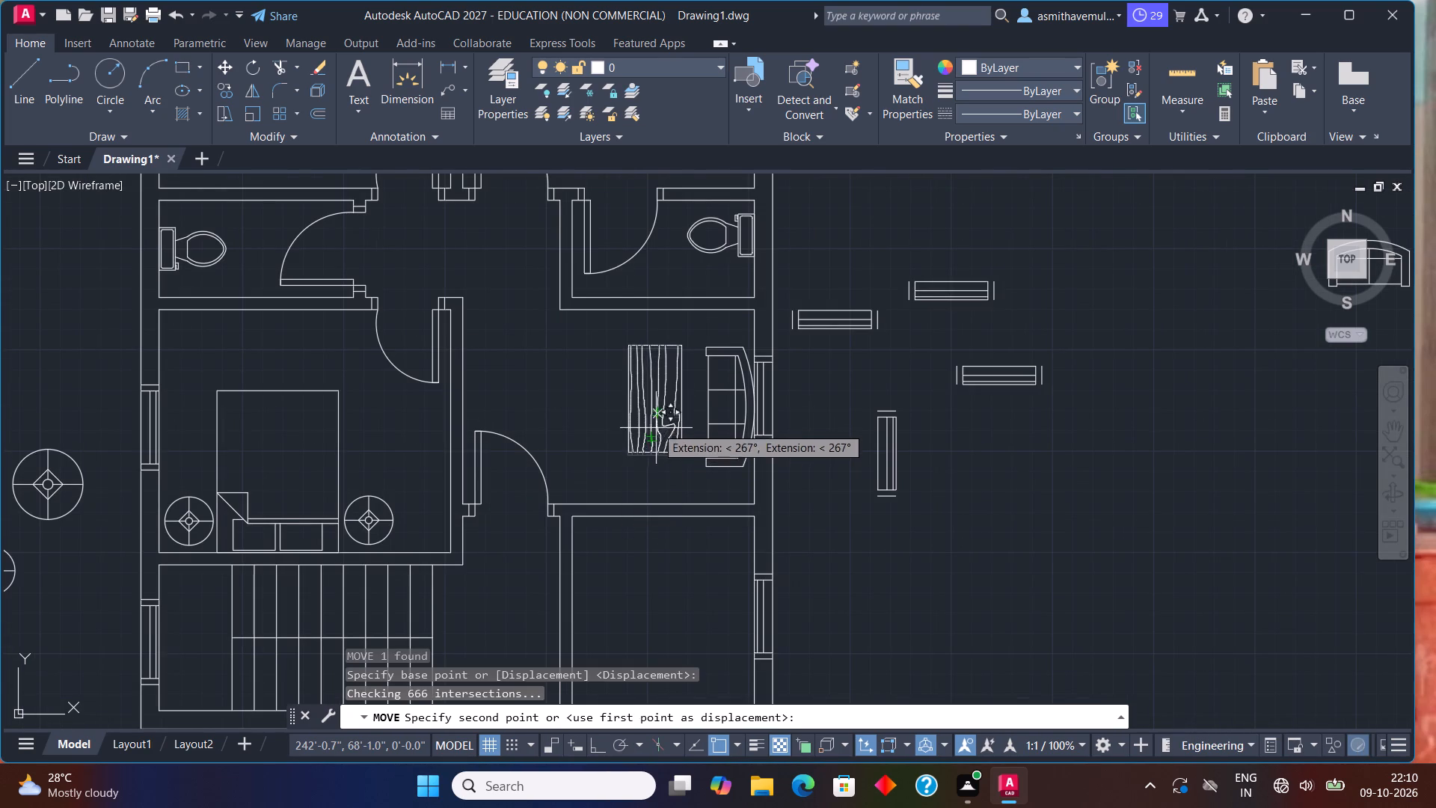
{"action": "left_click", "coordinate": [652, 438]}
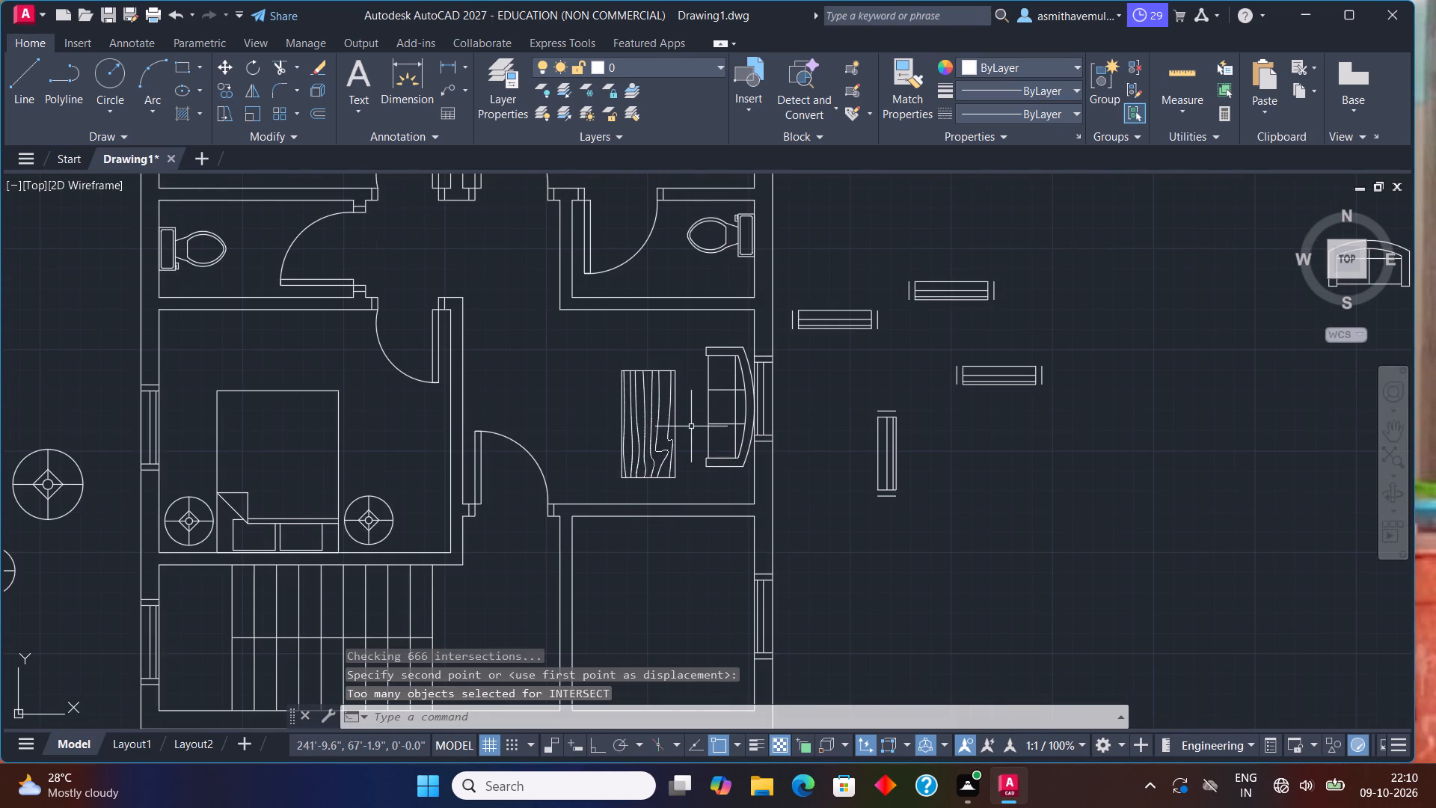
Move the three-seat sofa at the east wall about 9" south so it sits level with the wood-grain table.
{"action": "left_click", "coordinate": [708, 425]}
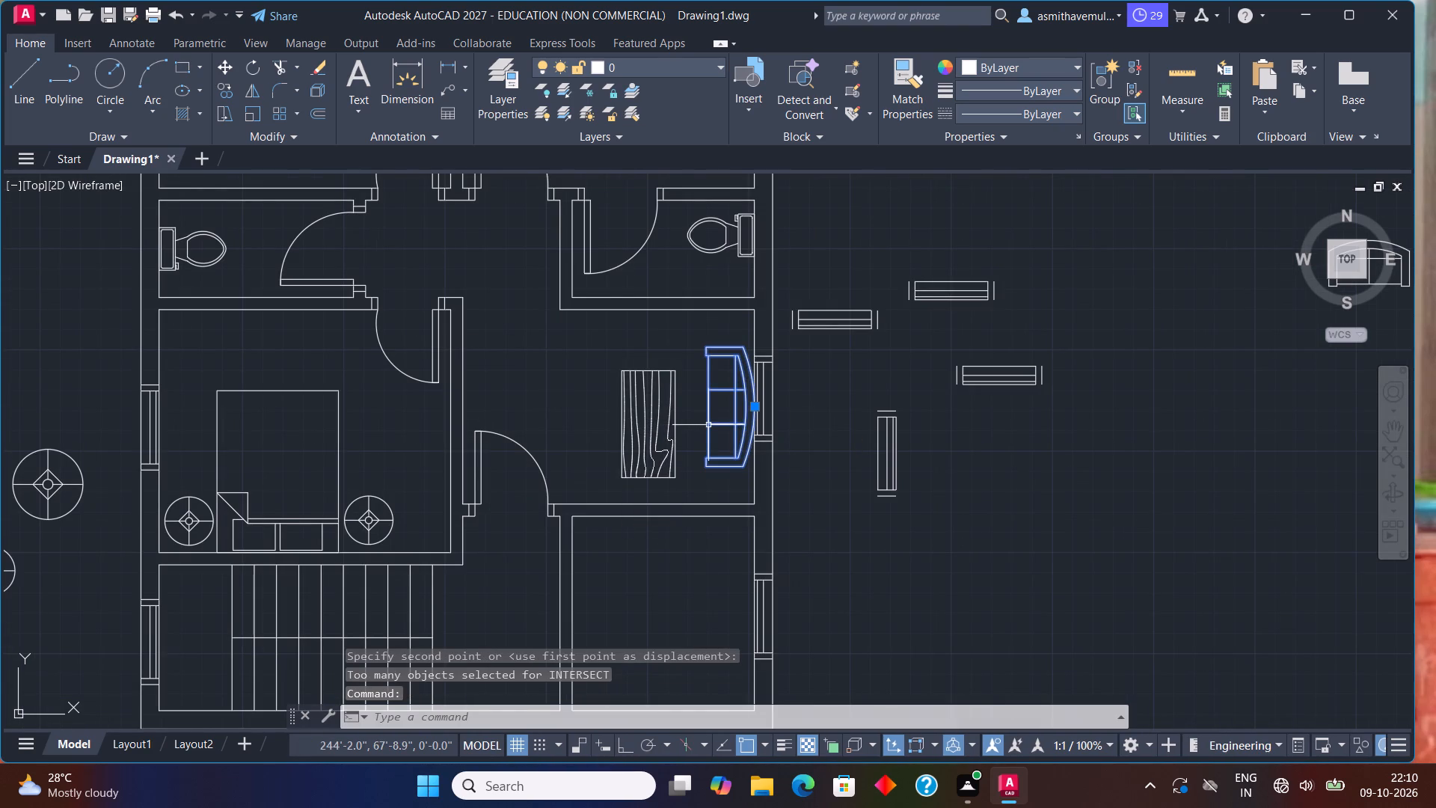
{"action": "key", "text": "m"}
{"action": "key", "text": "Return"}
{"action": "left_click", "coordinate": [707, 424]}
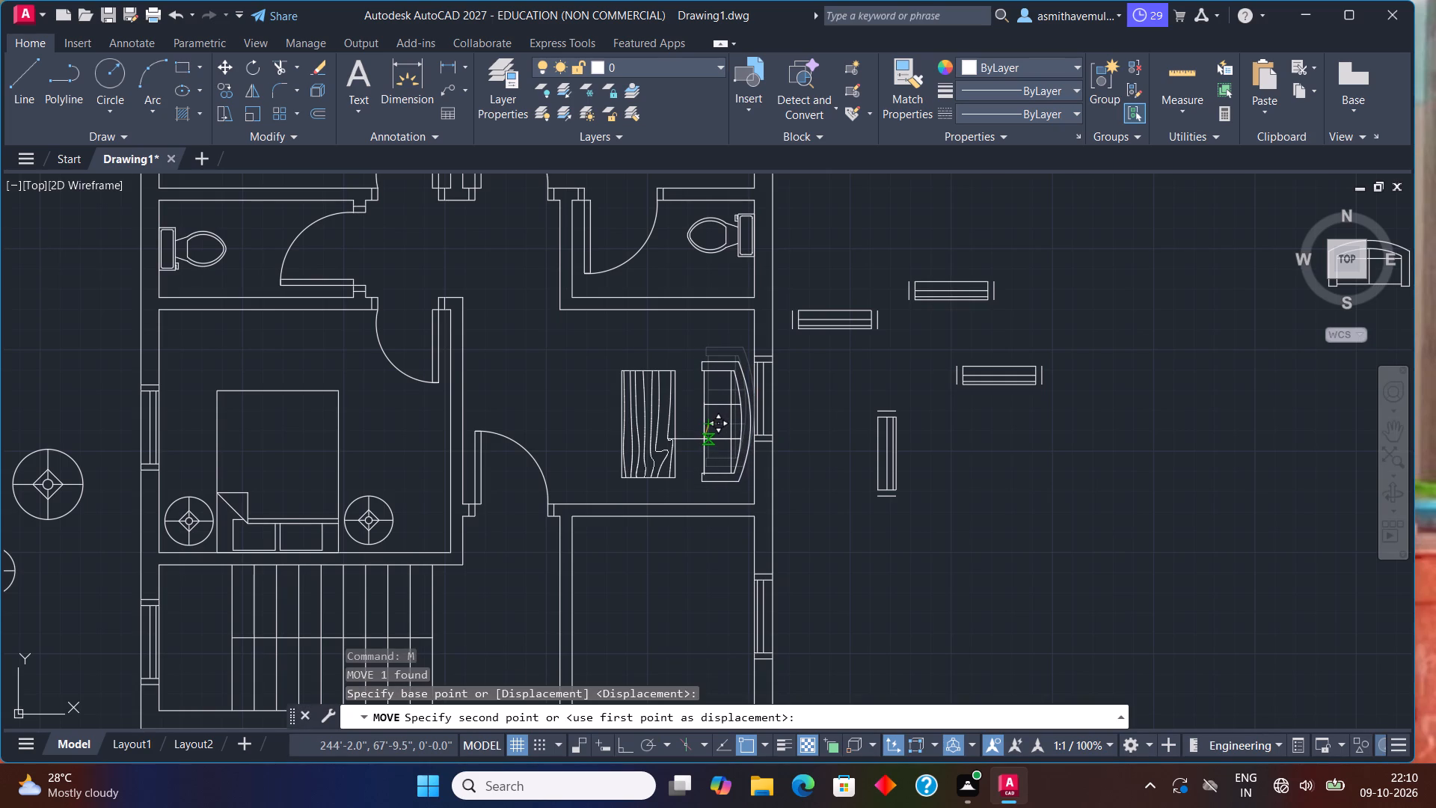
{"action": "left_click", "coordinate": [703, 441]}
Move the reduced two-seat sofa into the living room, against the north wall and centred above the wood-grain table.
{"action": "scroll", "coordinate": [869, 438], "scroll_direction": "down", "scroll_amount": 1}
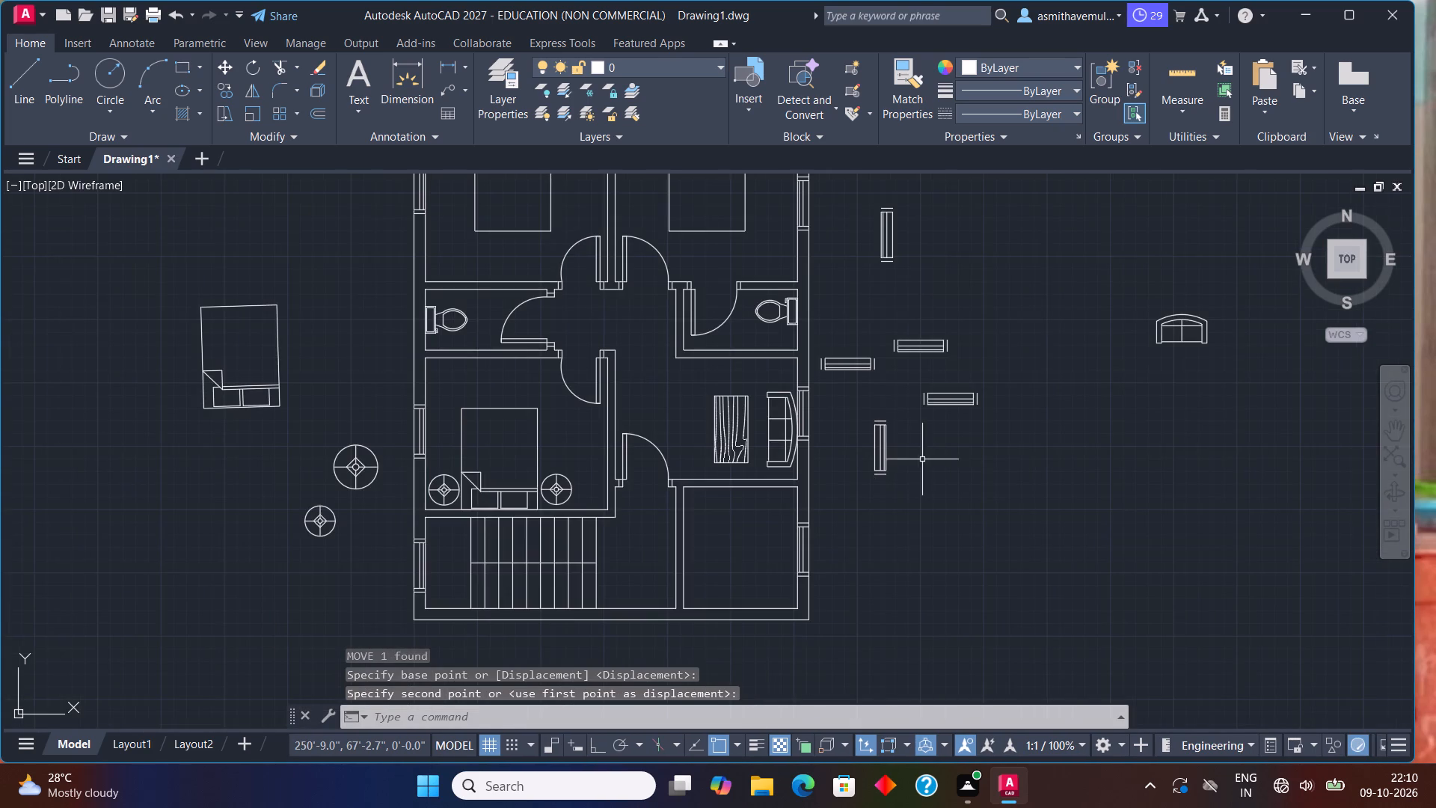
{"action": "middle_click_drag", "start_coordinate": [930, 460], "coordinate": [871, 473]}
{"action": "left_click_drag", "start_coordinate": [1156, 310], "coordinate": [1117, 392]}
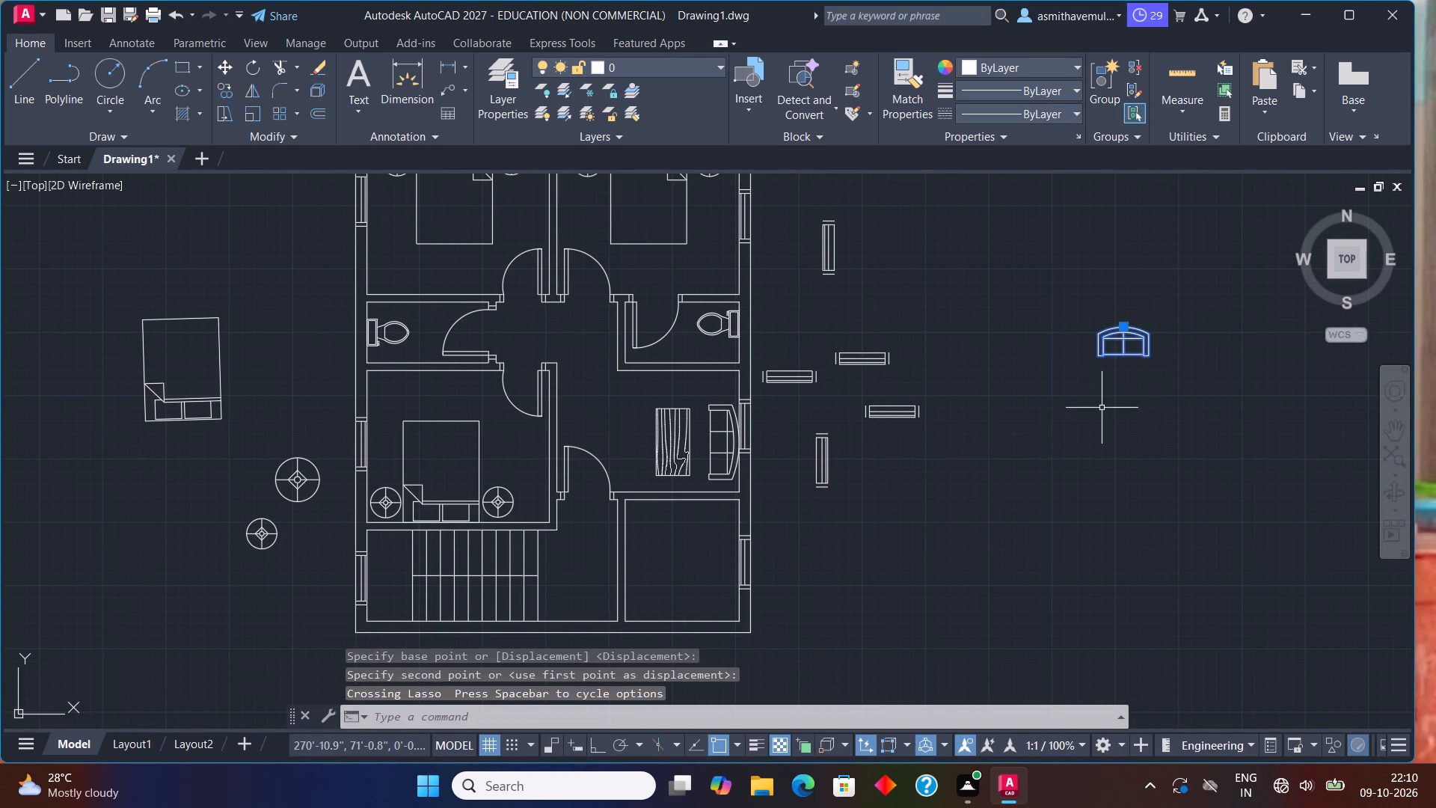
{"action": "key", "text": "Return"}
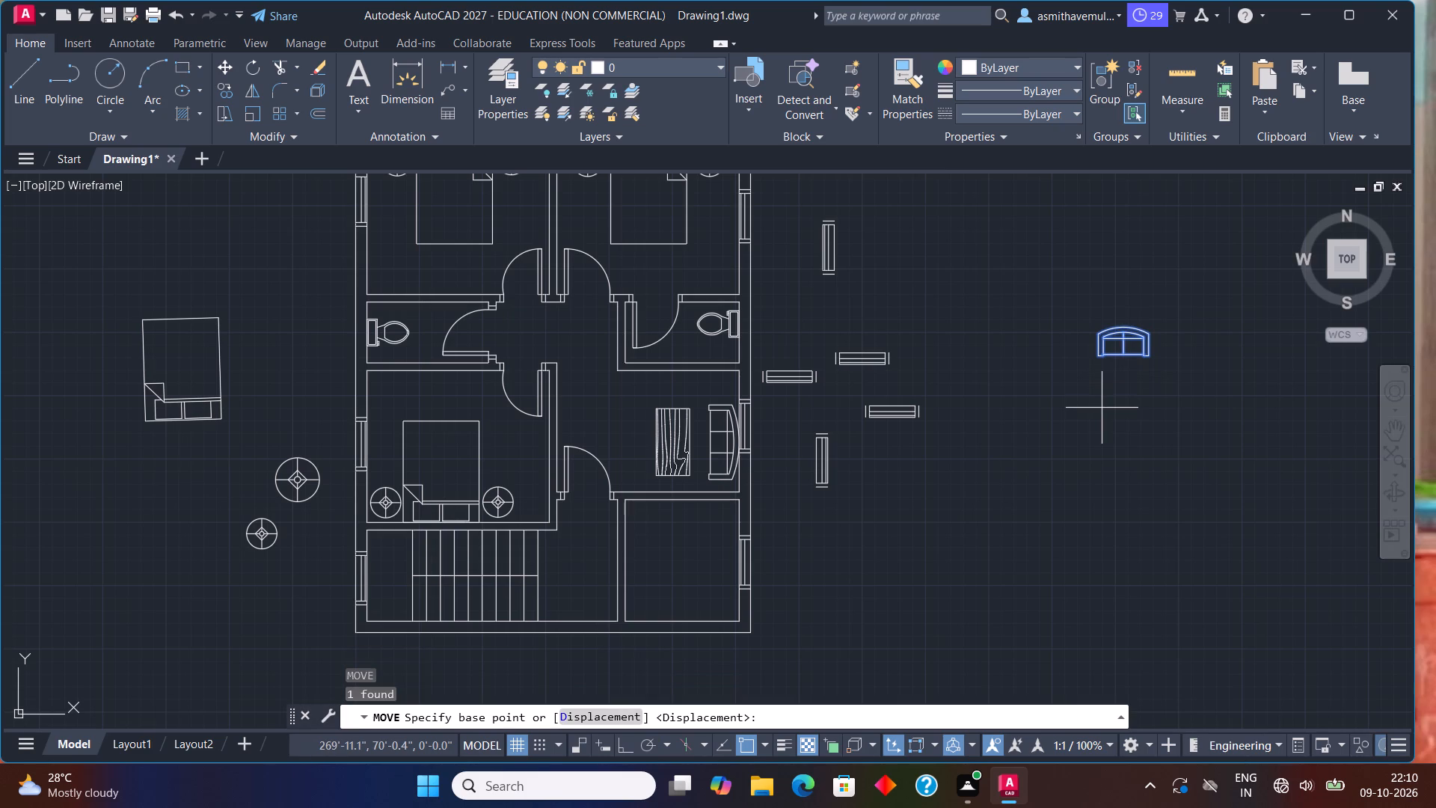
{"action": "left_click", "coordinate": [1121, 334]}
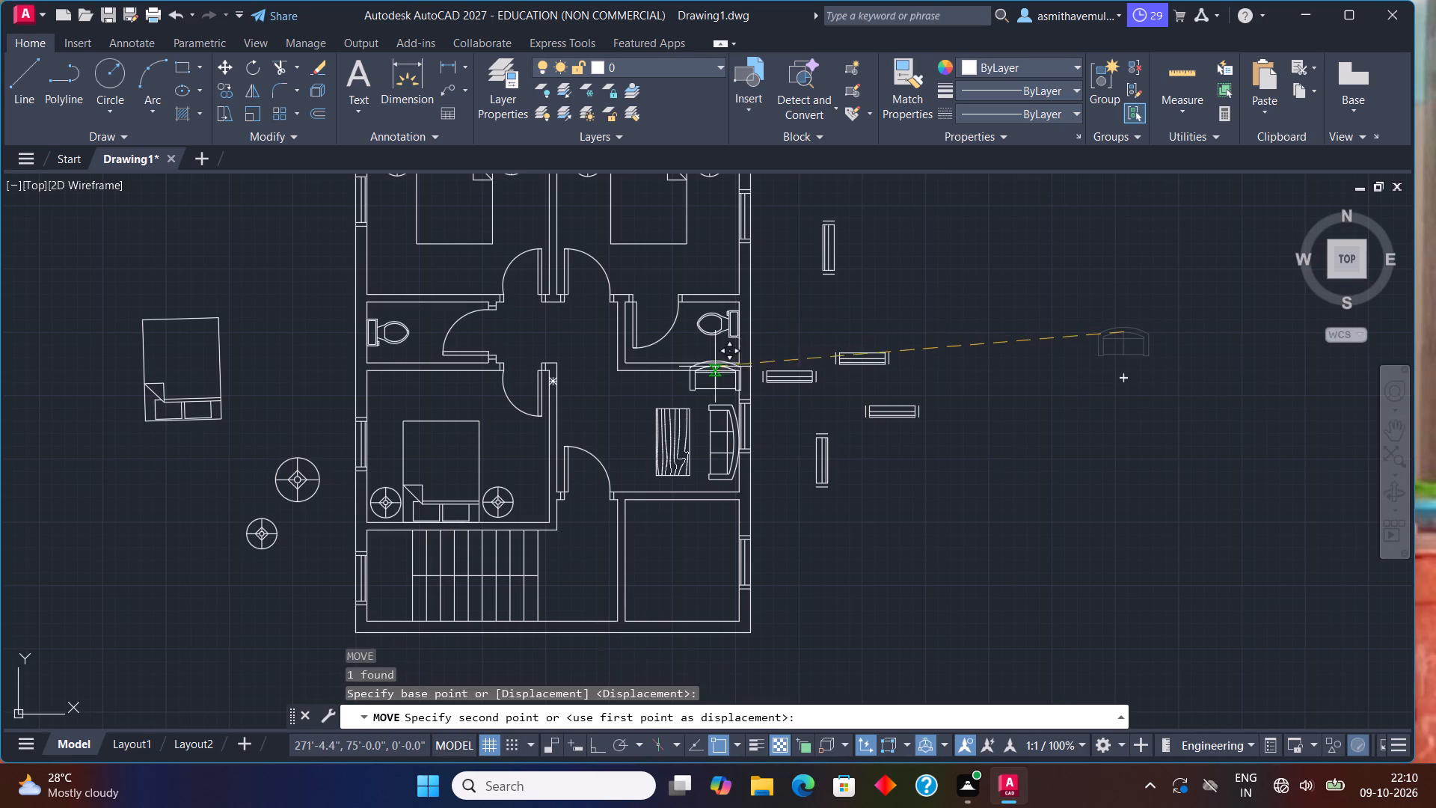
{"action": "scroll", "coordinate": [652, 379], "scroll_direction": "up", "scroll_amount": 1}
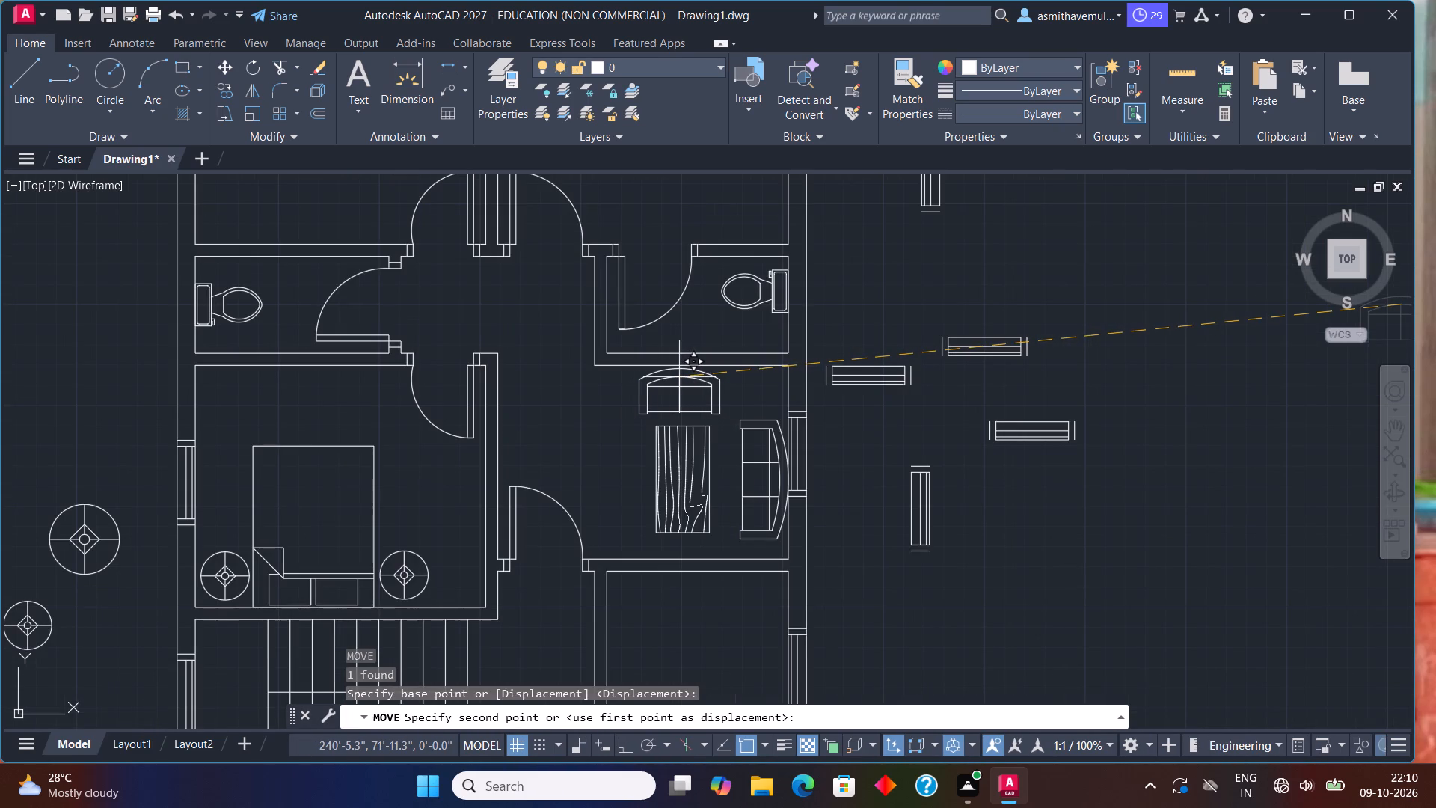
{"action": "left_click", "coordinate": [681, 377]}
Delete the five spare window symbols lying east of the house plan.
{"action": "scroll", "coordinate": [874, 482], "scroll_direction": "down", "scroll_amount": 1}
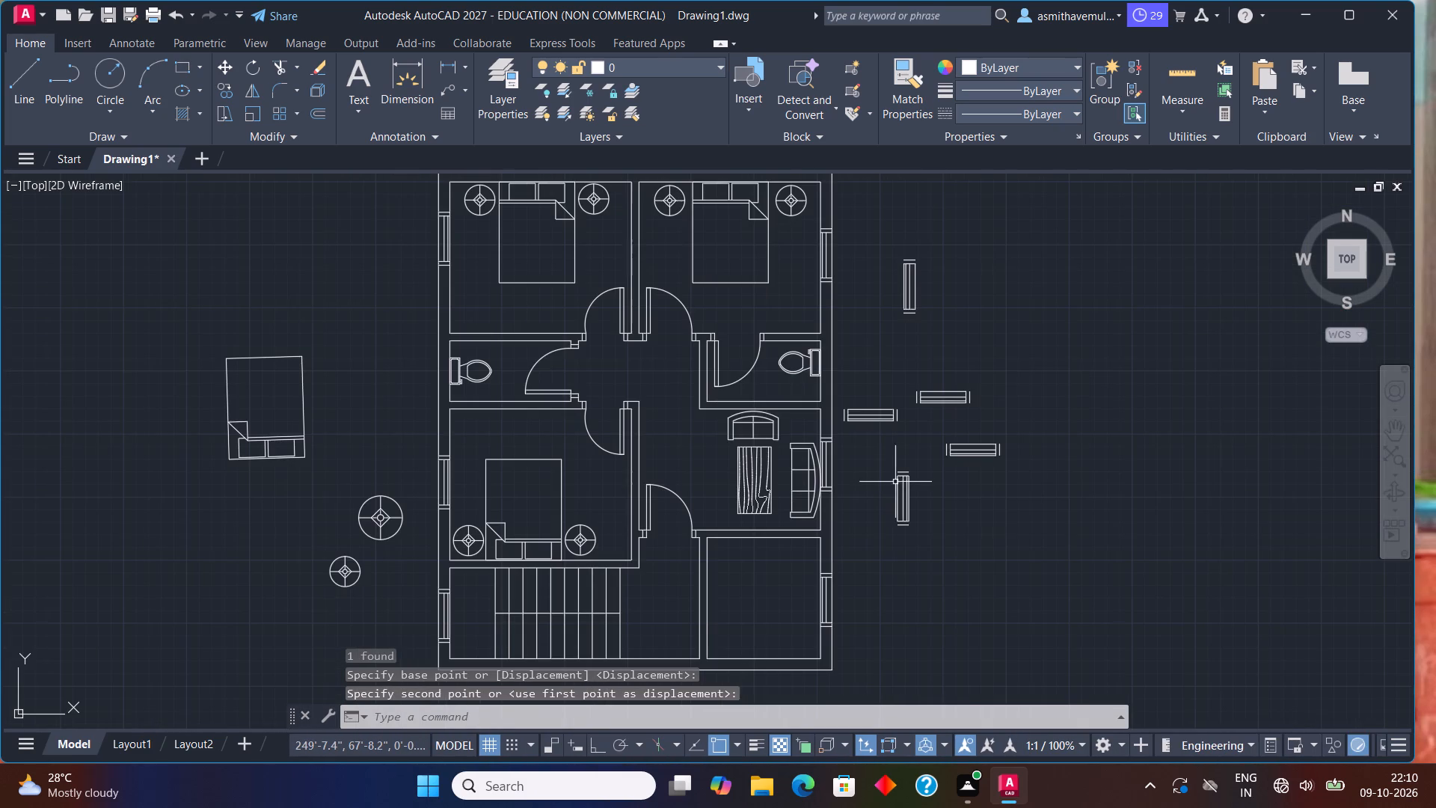
{"action": "middle_click_drag", "start_coordinate": [900, 481], "coordinate": [893, 396]}
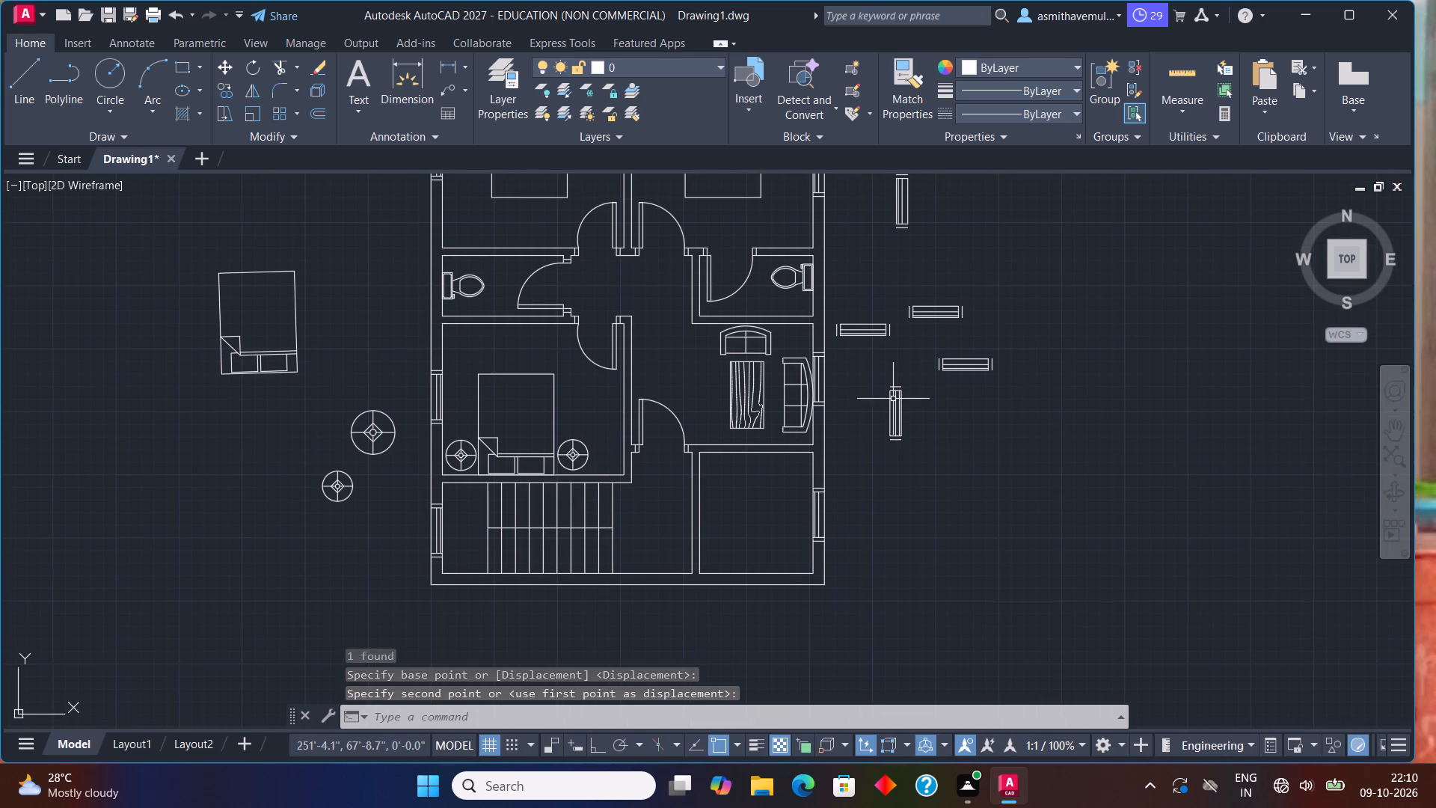
{"action": "middle_click_drag", "start_coordinate": [953, 304], "coordinate": [877, 397]}
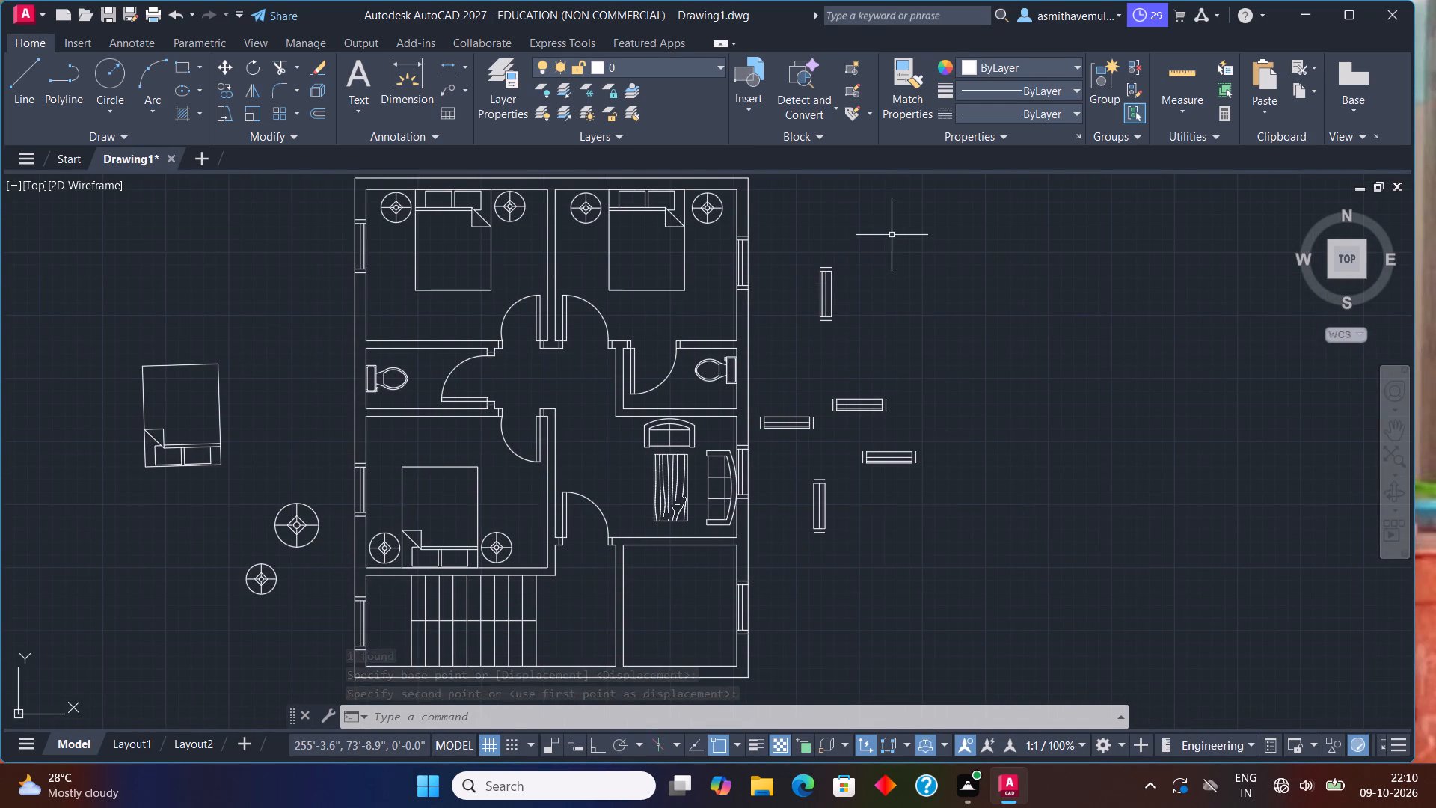
{"action": "left_click_drag", "start_coordinate": [889, 234], "coordinate": [764, 438]}
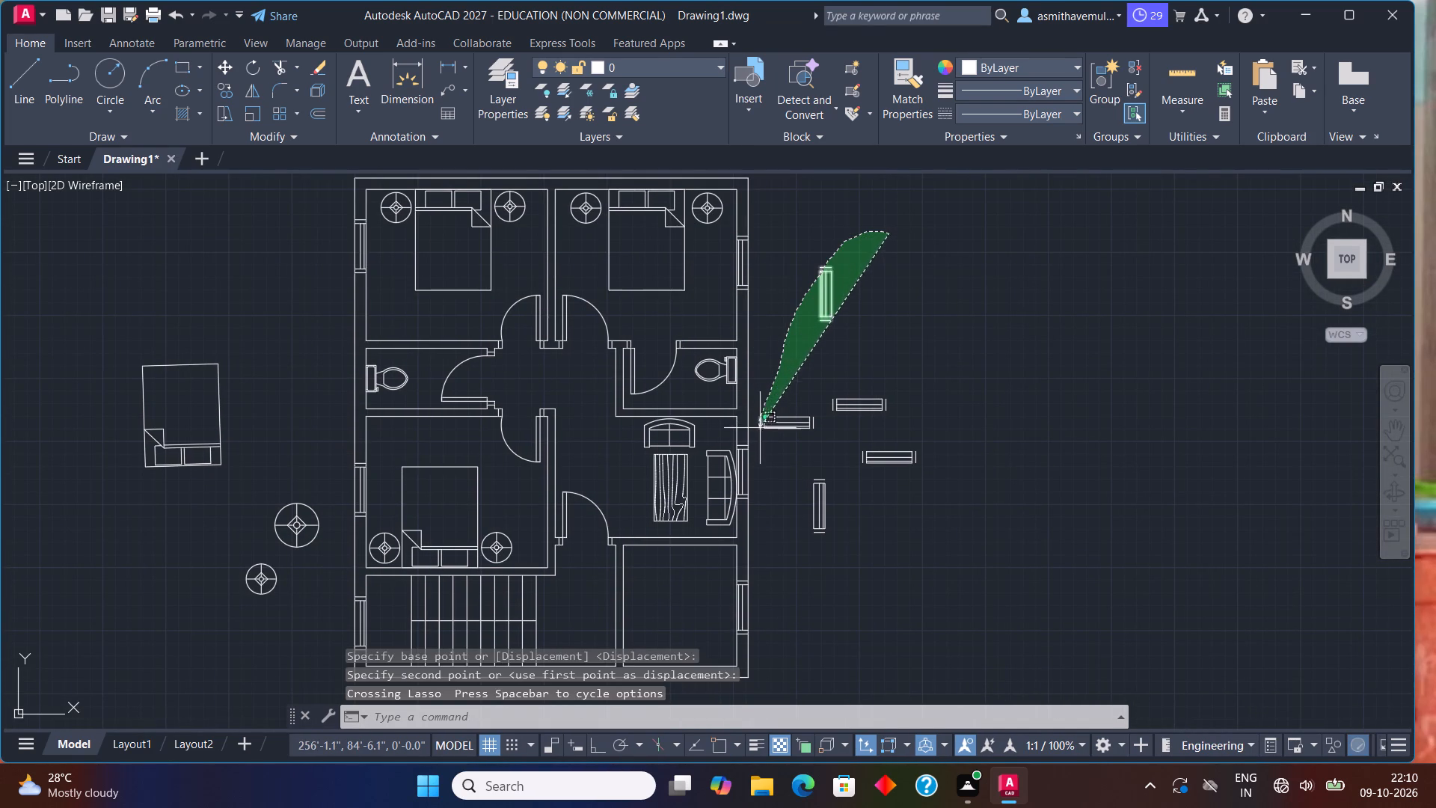
{"action": "left_click_drag", "start_coordinate": [764, 438], "coordinate": [944, 505]}
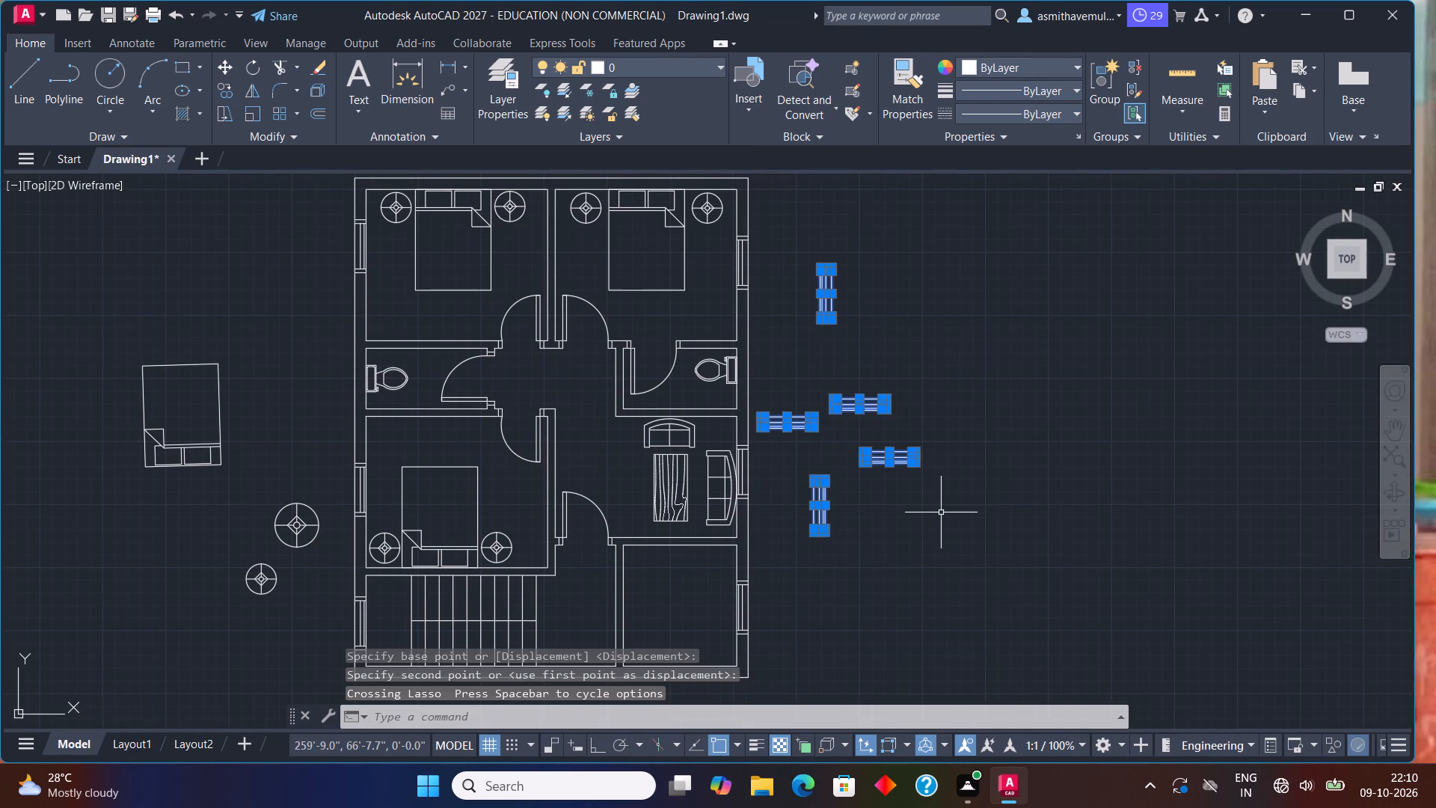
{"action": "key", "text": "Delete"}
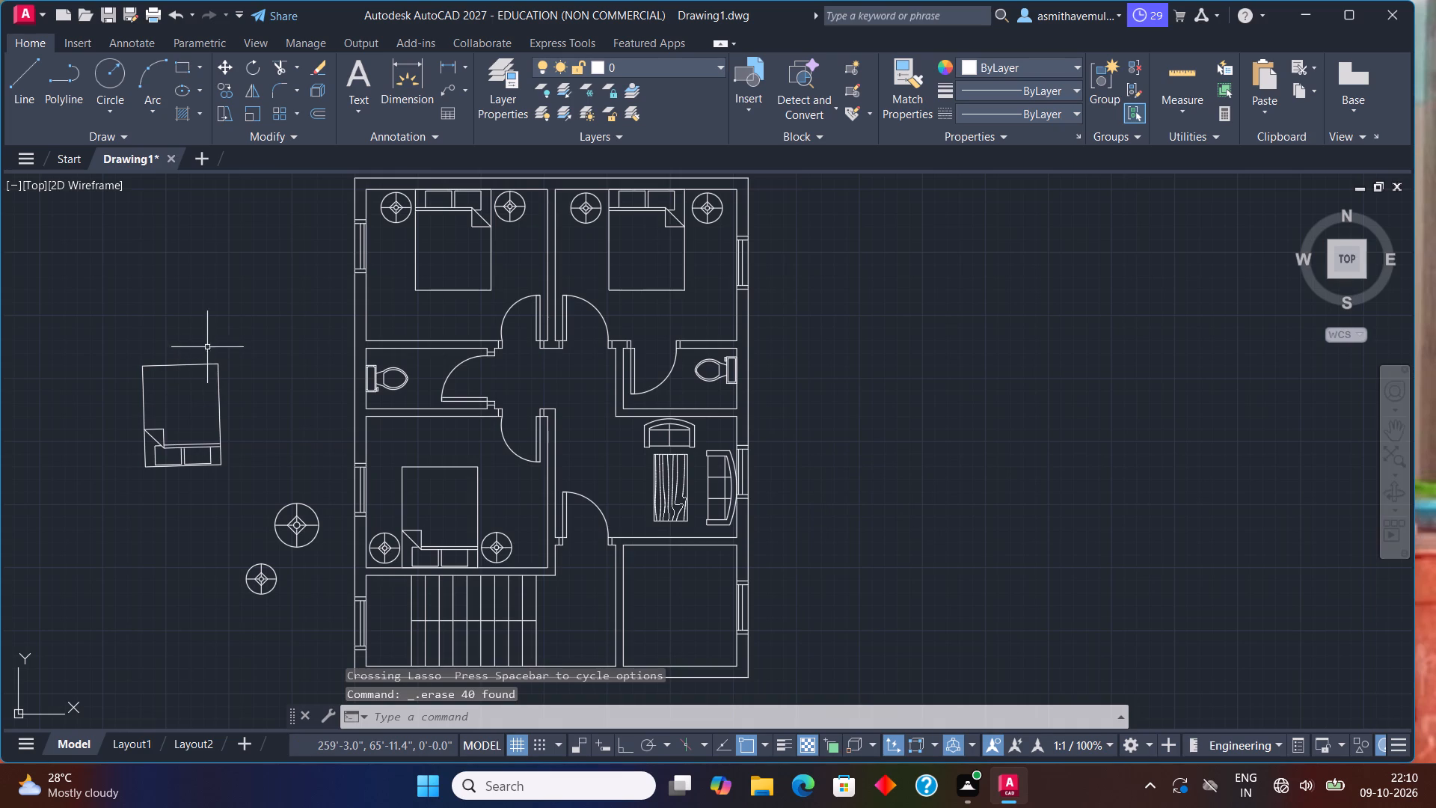
Delete the spare bed and the two spare round side tables lying west of the house plan.
{"action": "left_click_drag", "start_coordinate": [208, 328], "coordinate": [300, 569]}
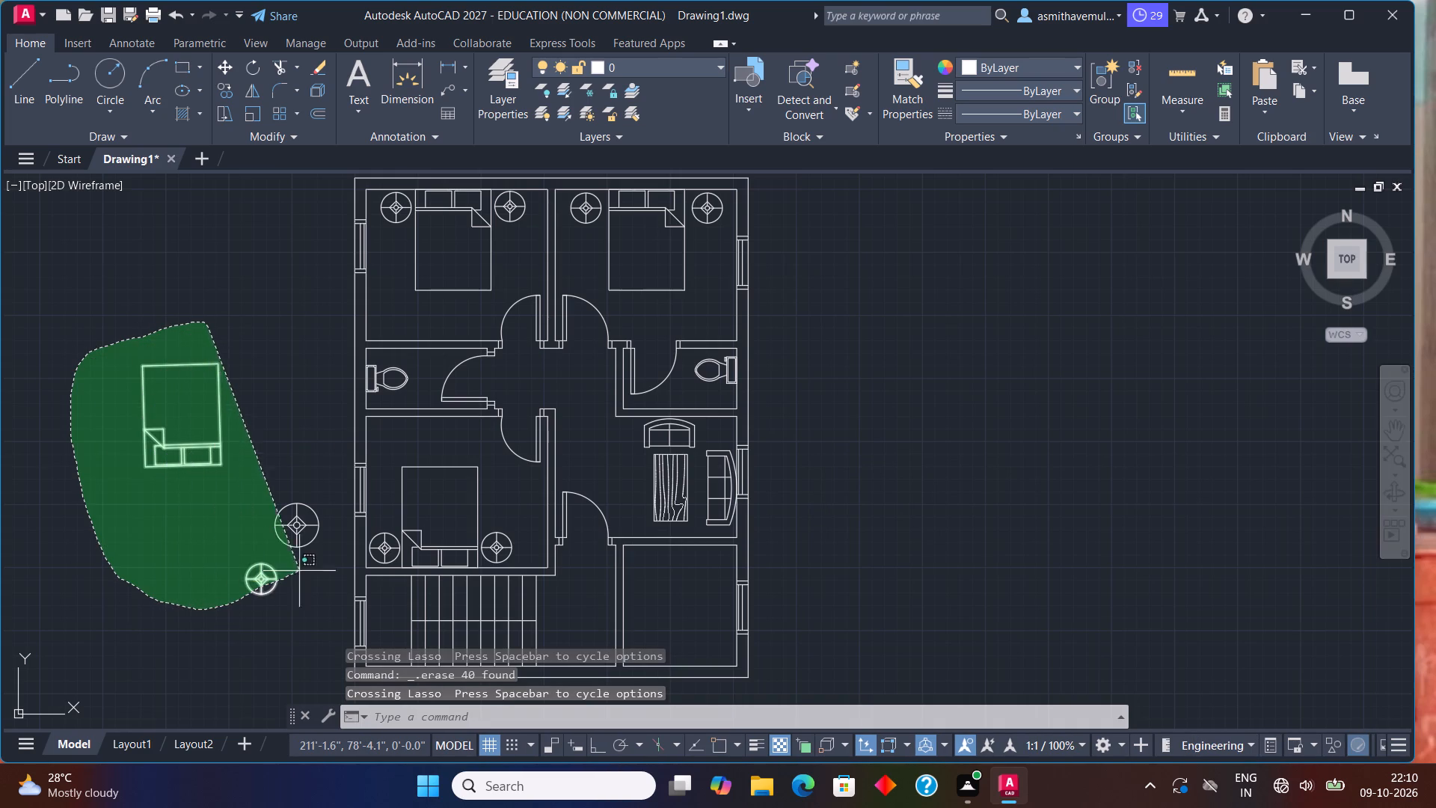
{"action": "left_click_drag", "start_coordinate": [300, 569], "coordinate": [331, 551]}
{"action": "key", "text": "Delete"}
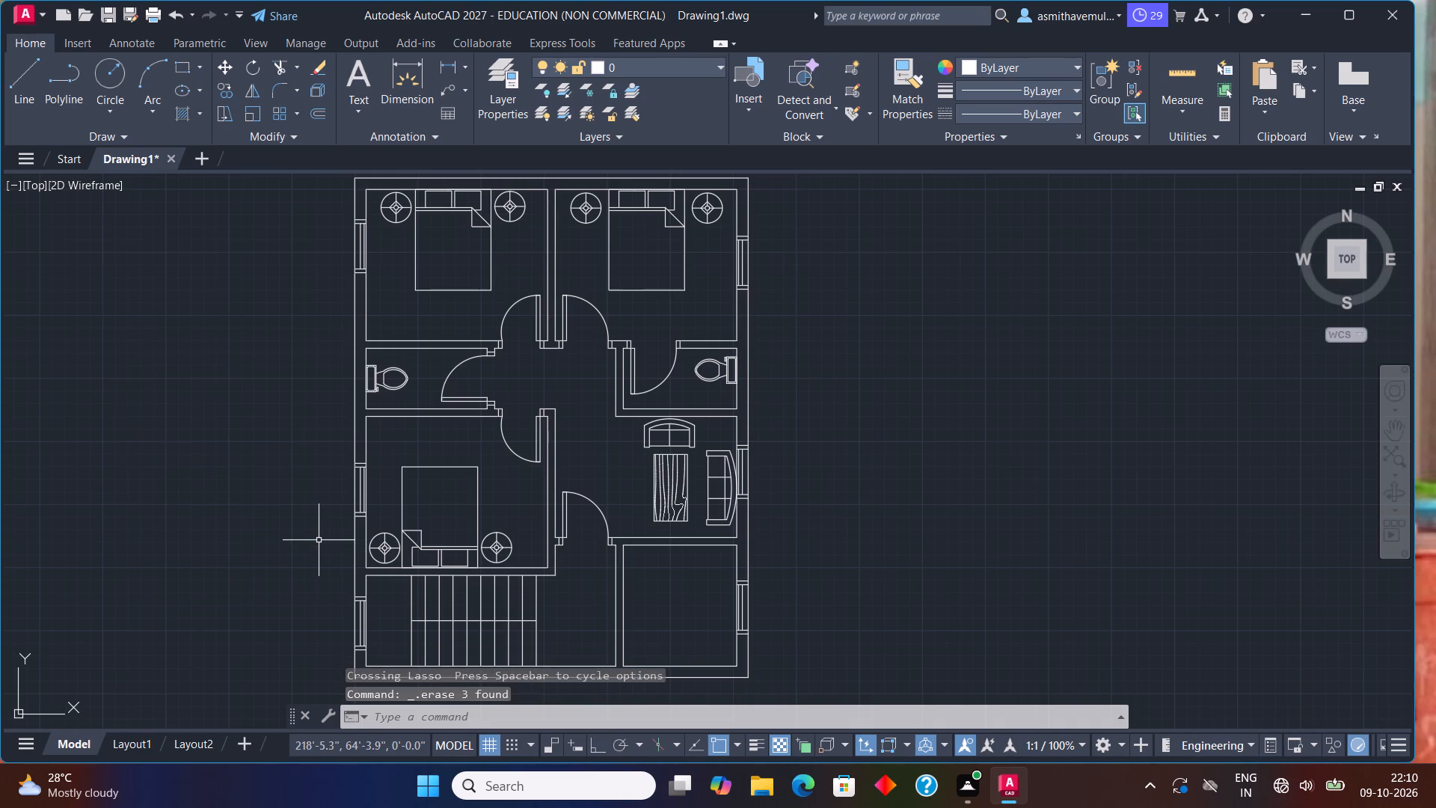
Draw a rectangle 1'6" long and 9" wide in the empty area west of the house plan.
{"action": "type", "text": "REC"}
{"action": "key", "text": "Return"}
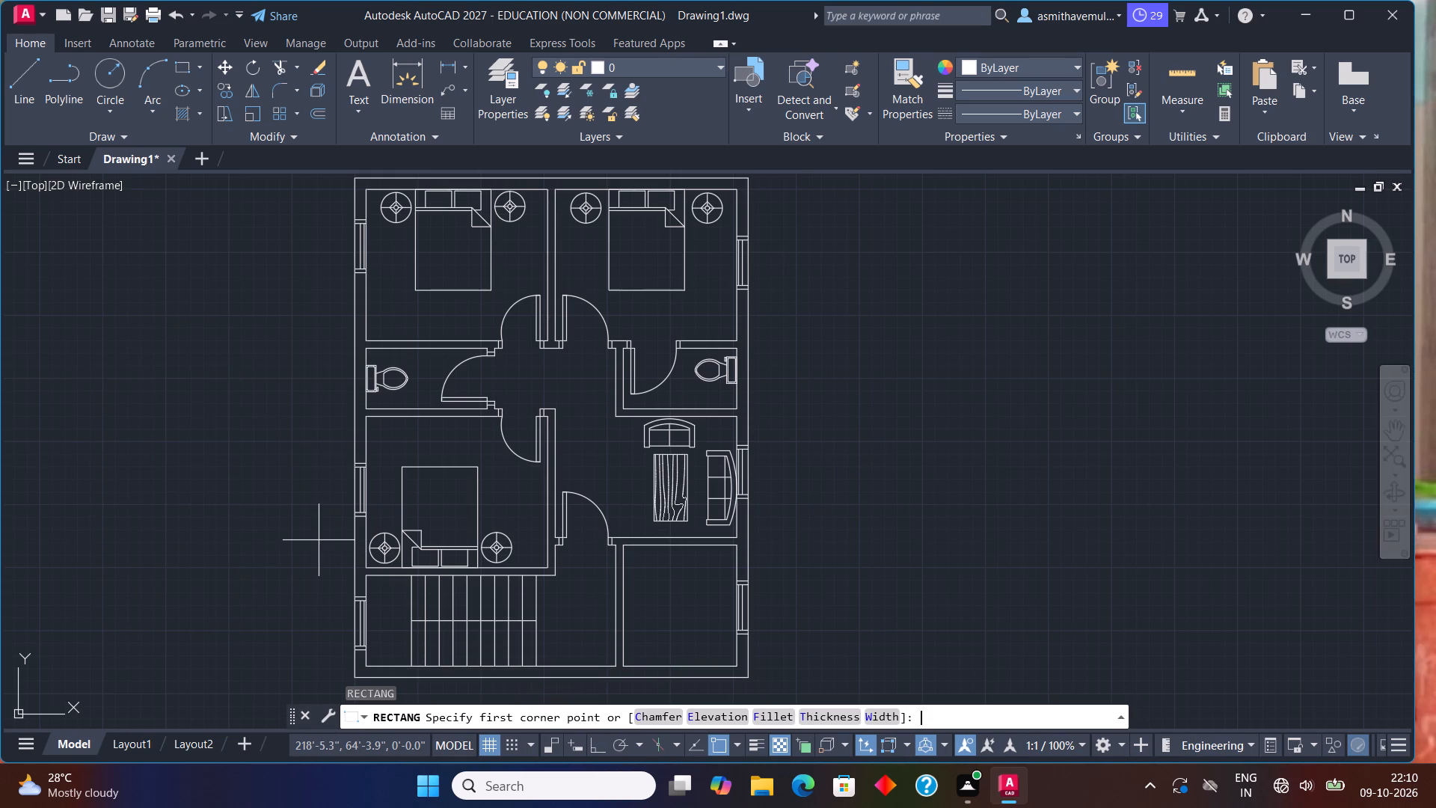
{"action": "left_click", "coordinate": [209, 556]}
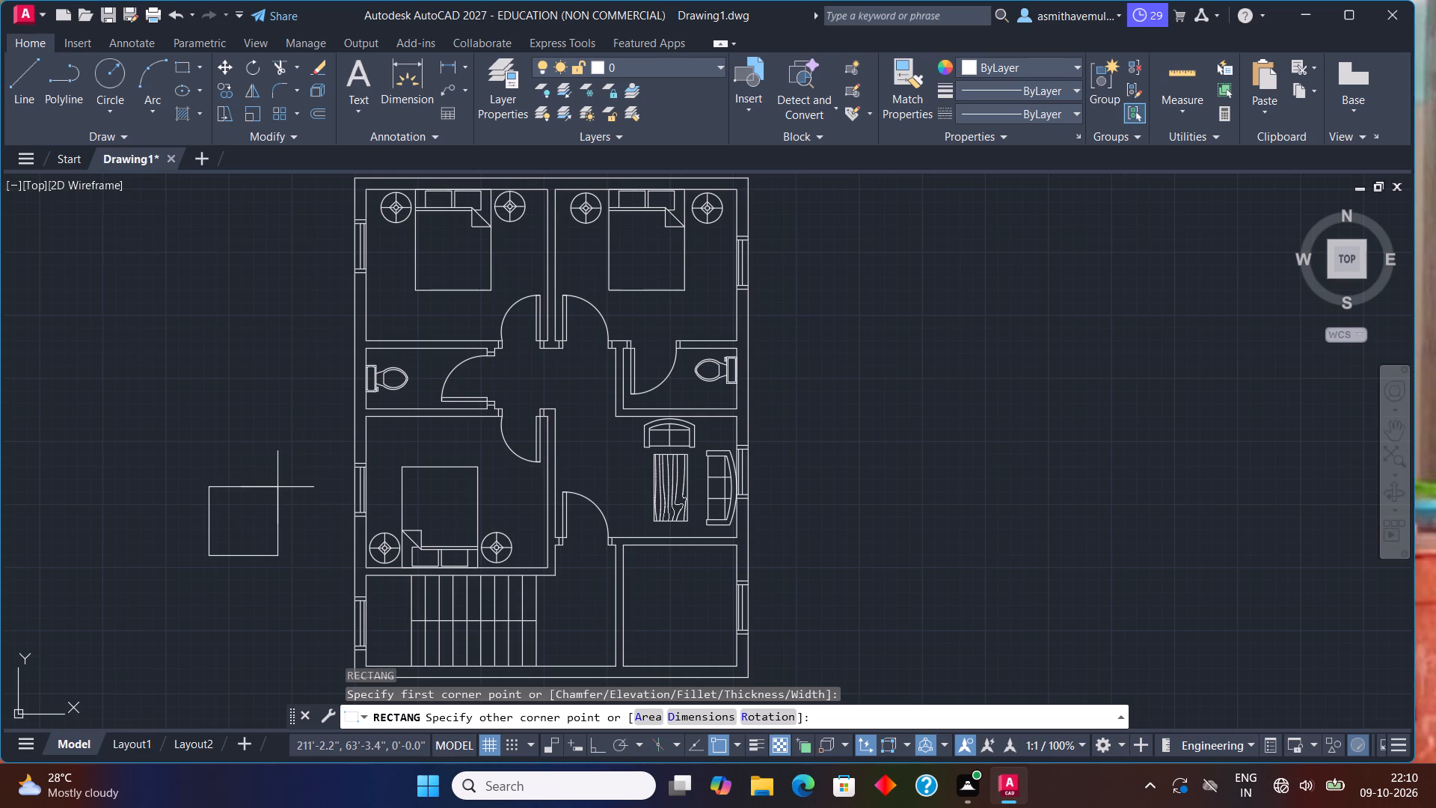
{"action": "key", "text": "d"}
{"action": "key", "text": "Return"}
{"action": "type", "text": "1'6\""}
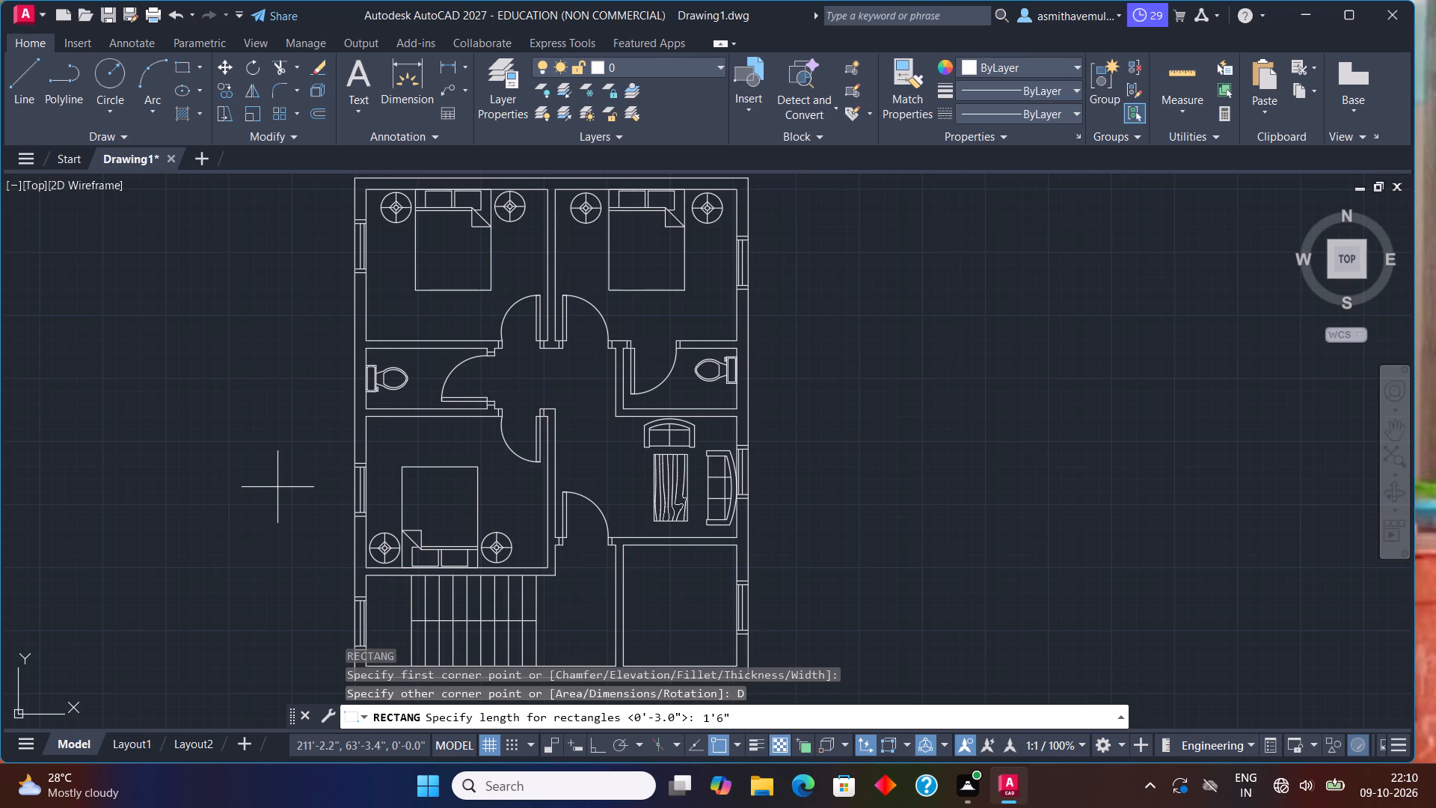
{"action": "key", "text": "Return"}
{"action": "type", "text": "9\""}
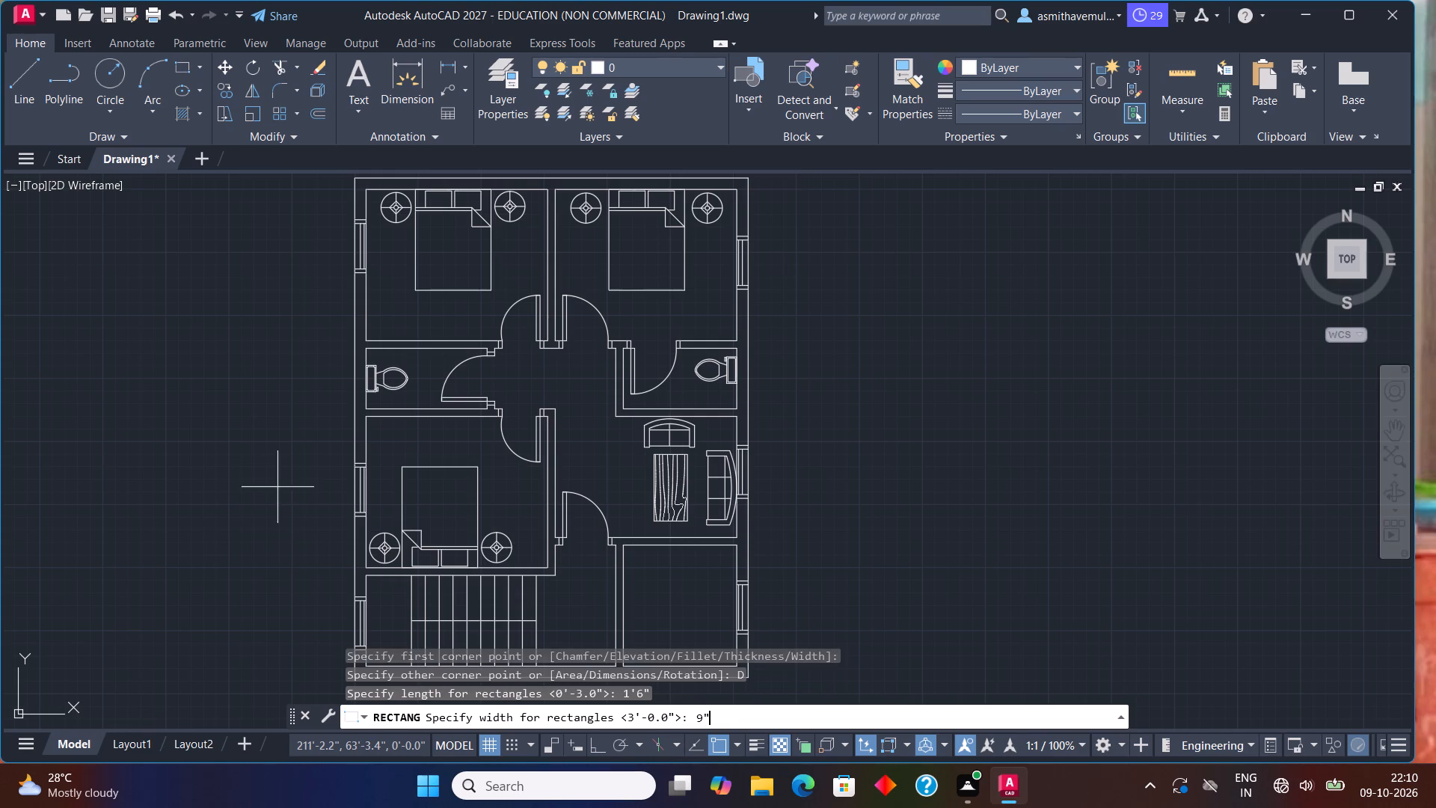
{"action": "key", "text": "Return"}
{"action": "scroll", "coordinate": [194, 580], "scroll_direction": "up", "scroll_amount": 1}
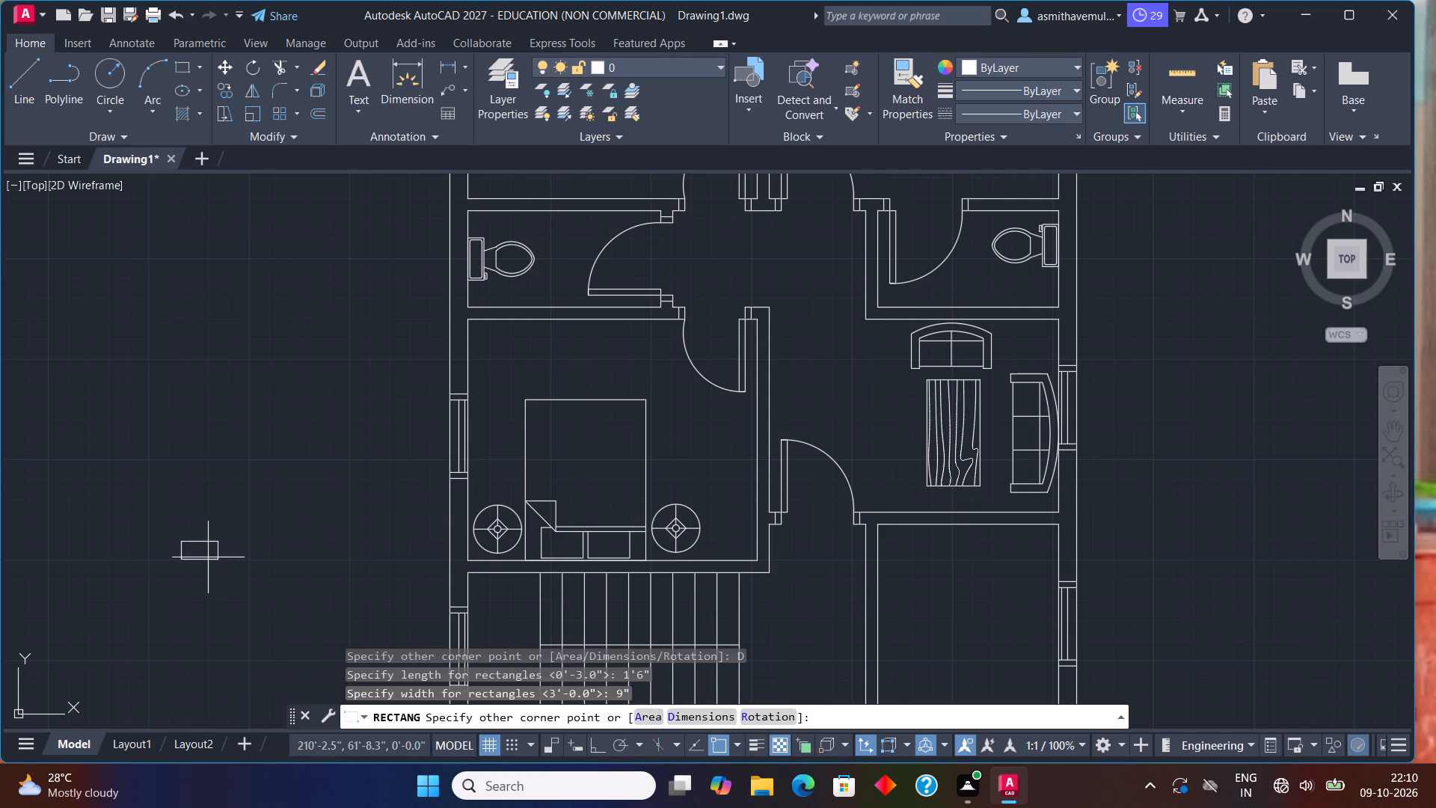
{"action": "left_click", "coordinate": [208, 557]}
Draw a horizontal centre line across the new rectangle, from its west edge midpoint to its east edge midpoint.
{"action": "scroll", "coordinate": [201, 554], "scroll_direction": "up", "scroll_amount": 1}
{"action": "key", "text": "l"}
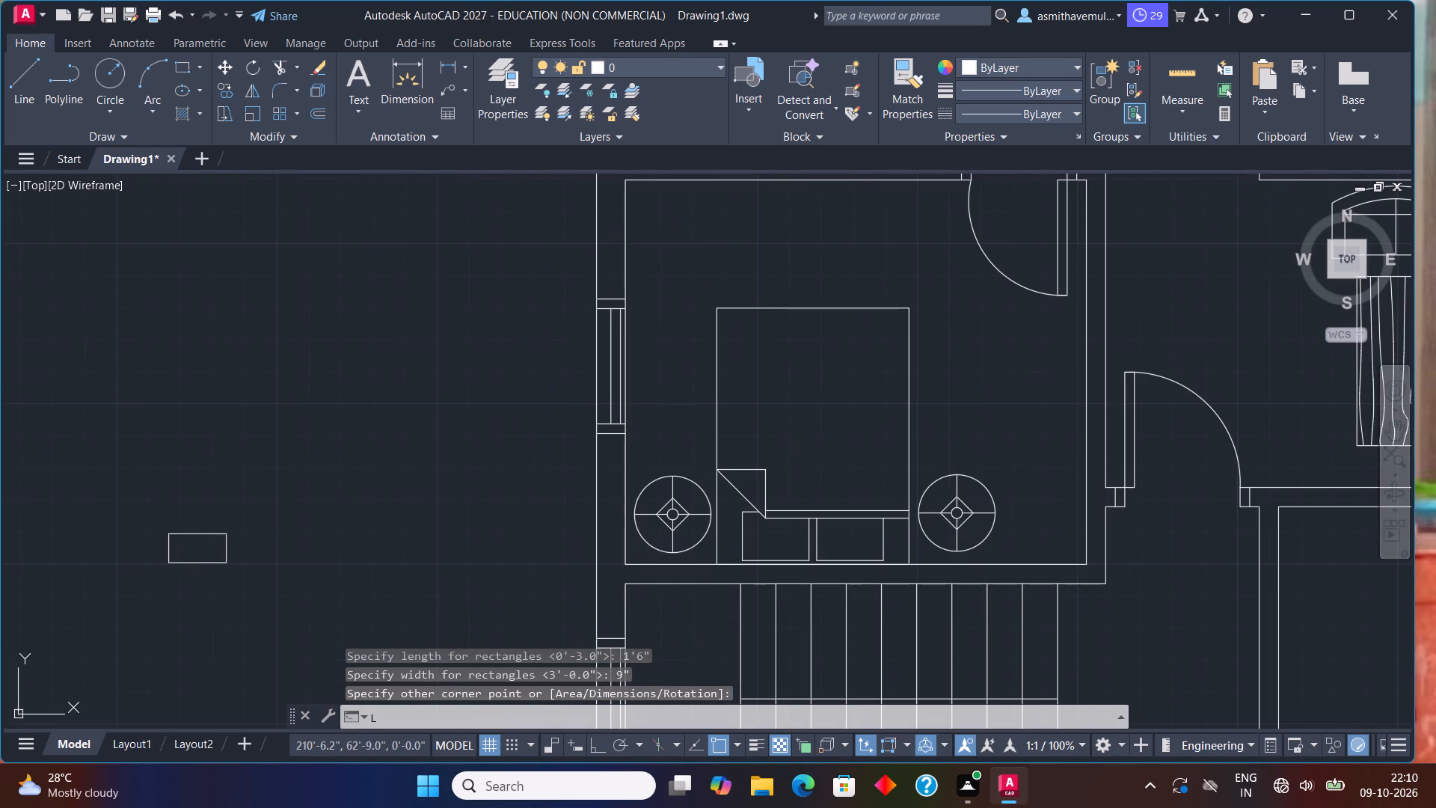
{"action": "key", "text": "Return"}
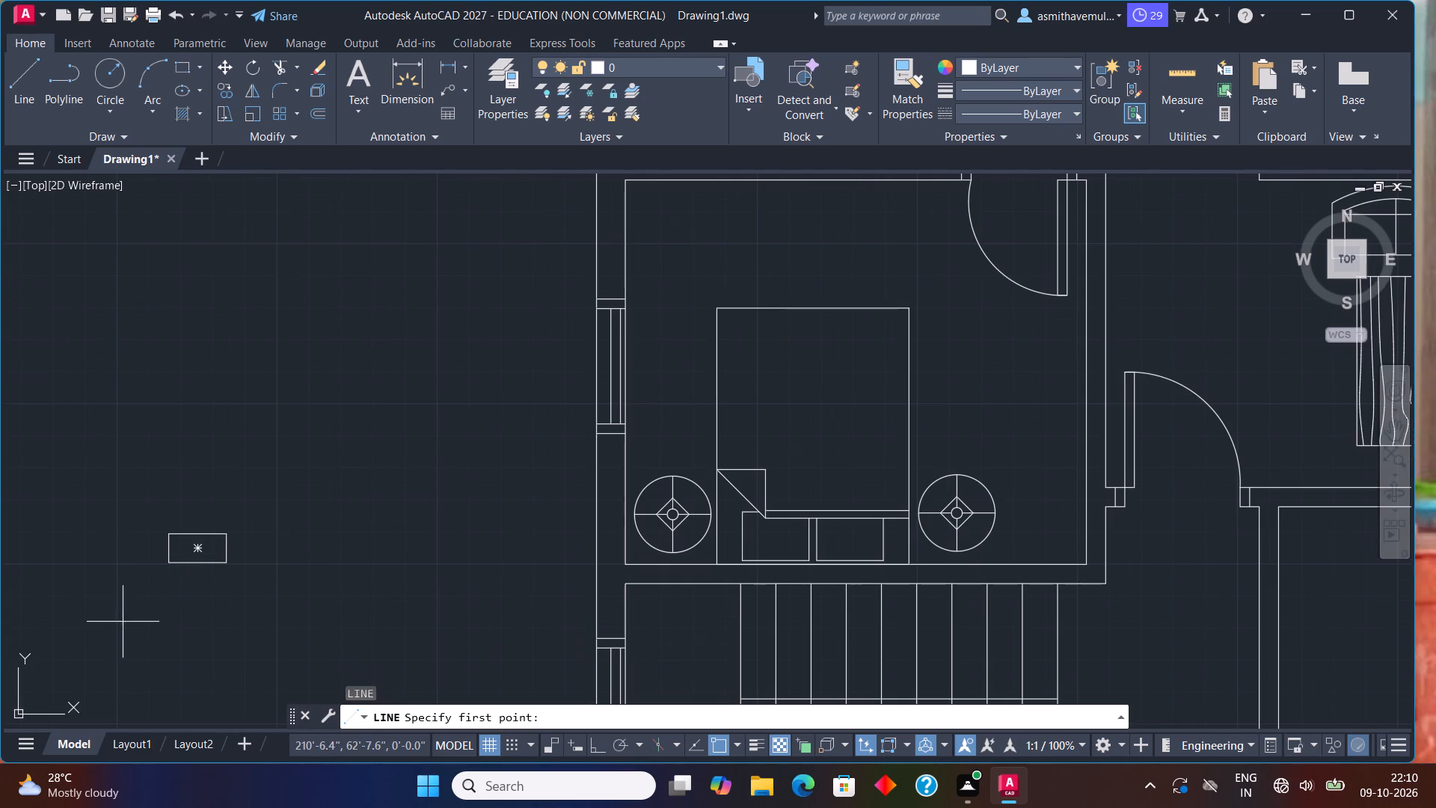
{"action": "scroll", "coordinate": [164, 569], "scroll_direction": "up", "scroll_amount": 1}
{"action": "left_click", "coordinate": [172, 541]}
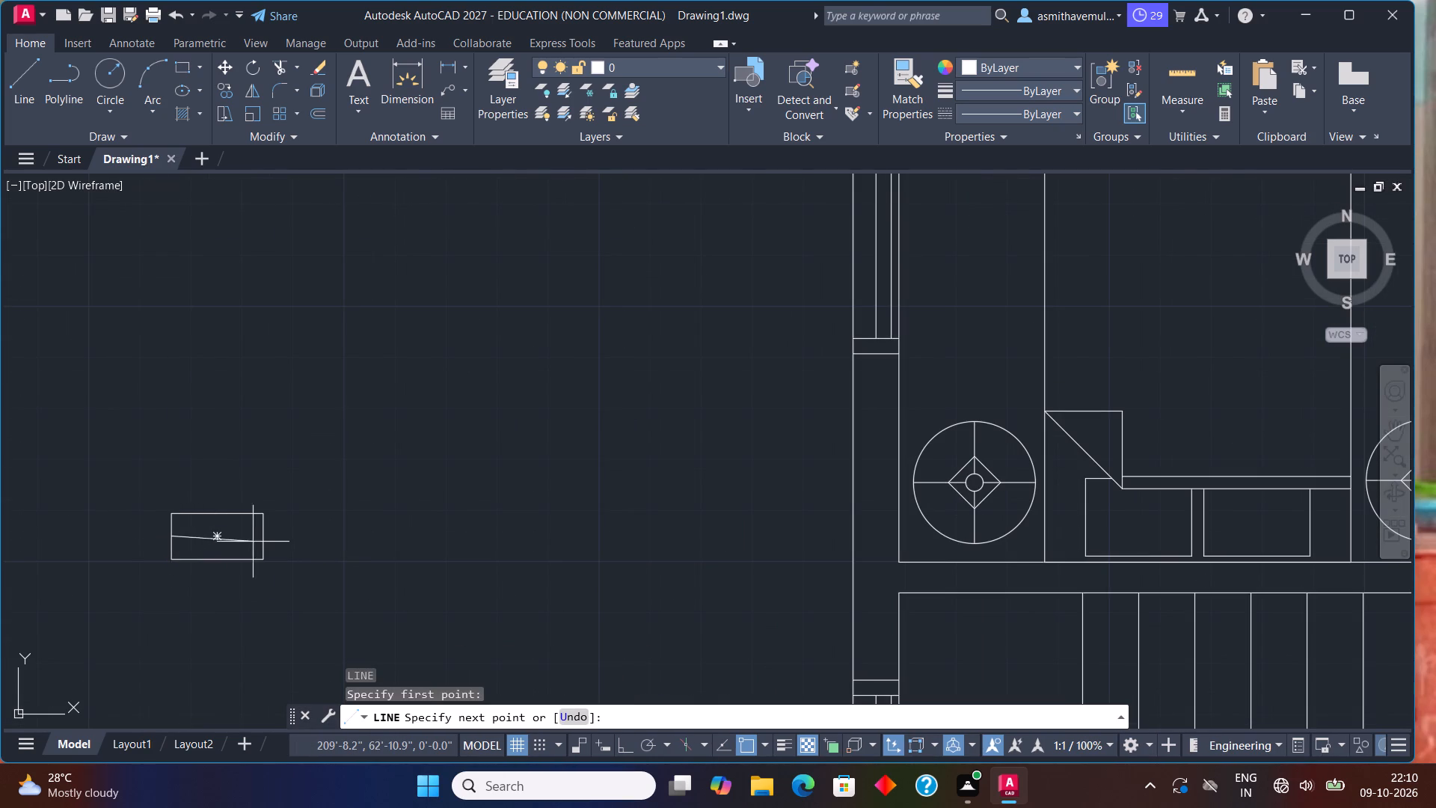
{"action": "left_click", "coordinate": [264, 537]}
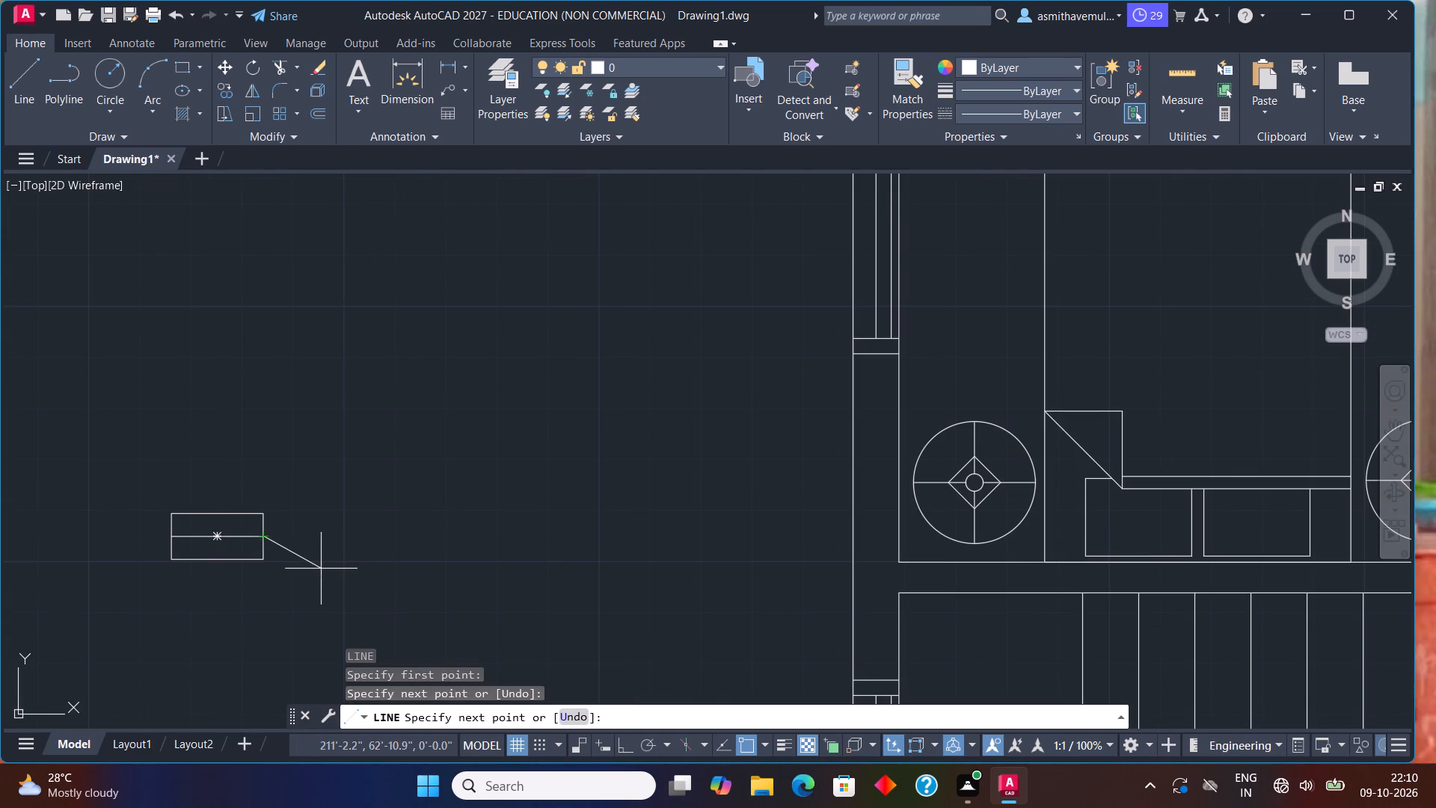
{"action": "key", "text": "Escape"}
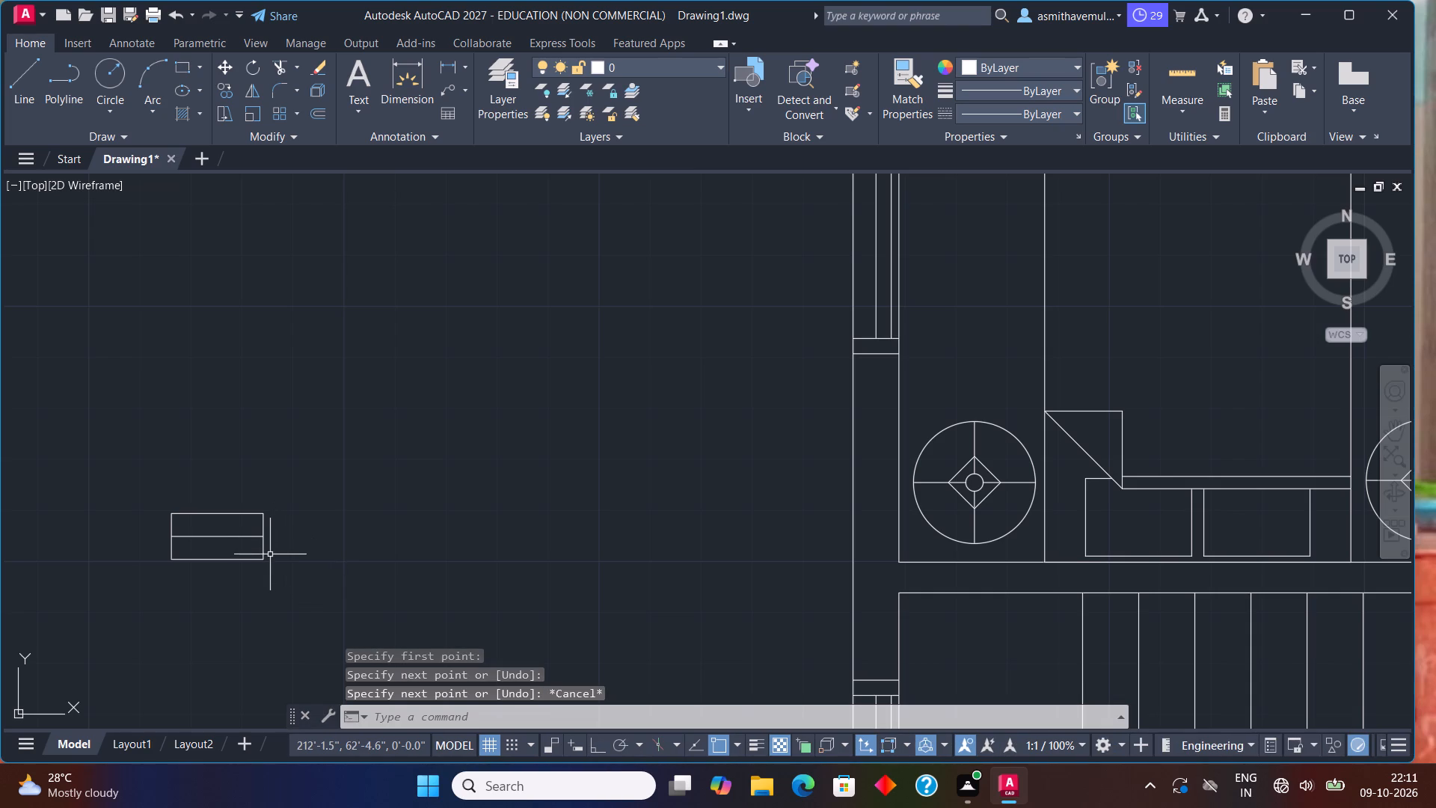
Explode the 1'6" by 9" rectangle into separate lines.
{"action": "left_click", "coordinate": [267, 553]}
{"action": "left_click", "coordinate": [266, 556]}
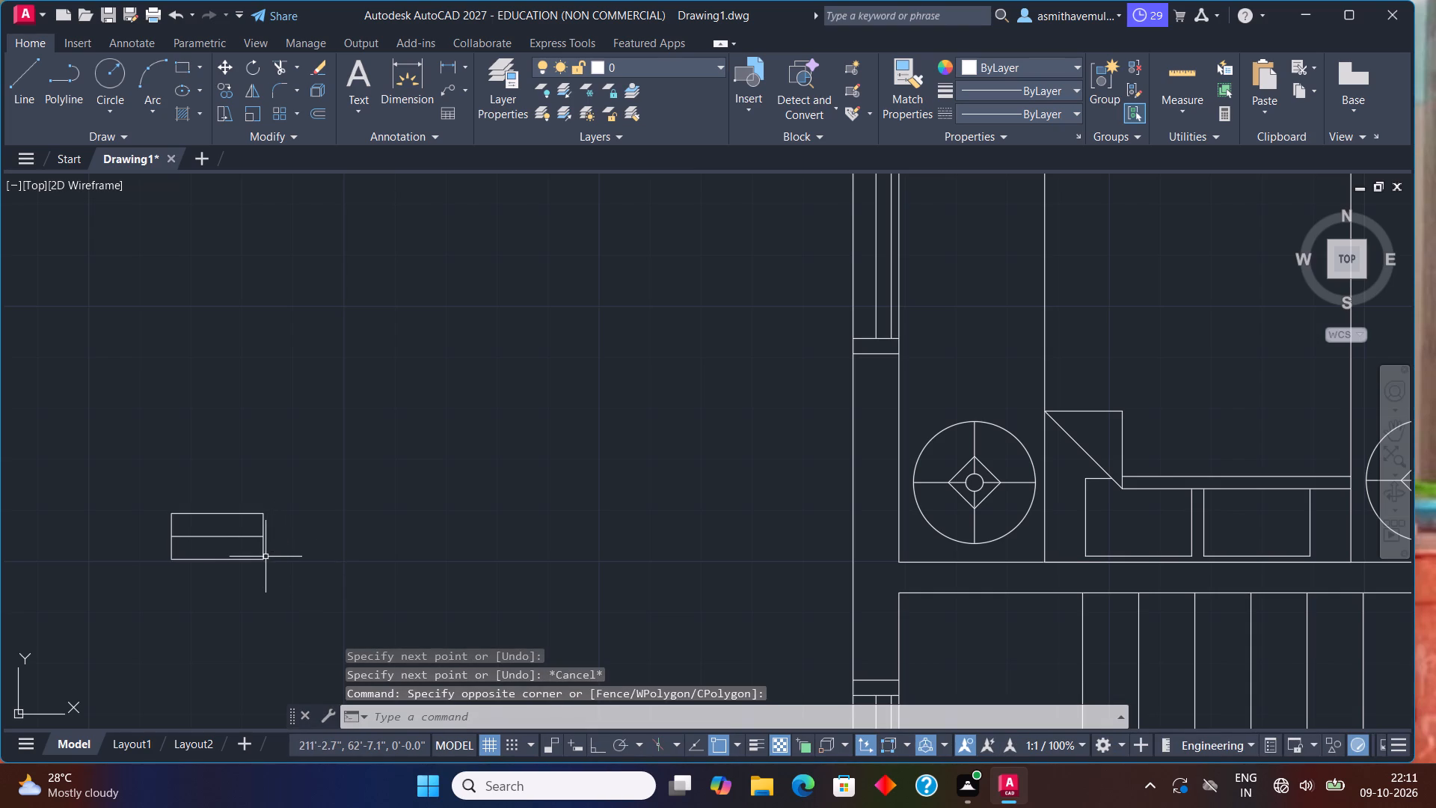
{"action": "left_click", "coordinate": [260, 556]}
{"action": "left_click", "coordinate": [266, 555]}
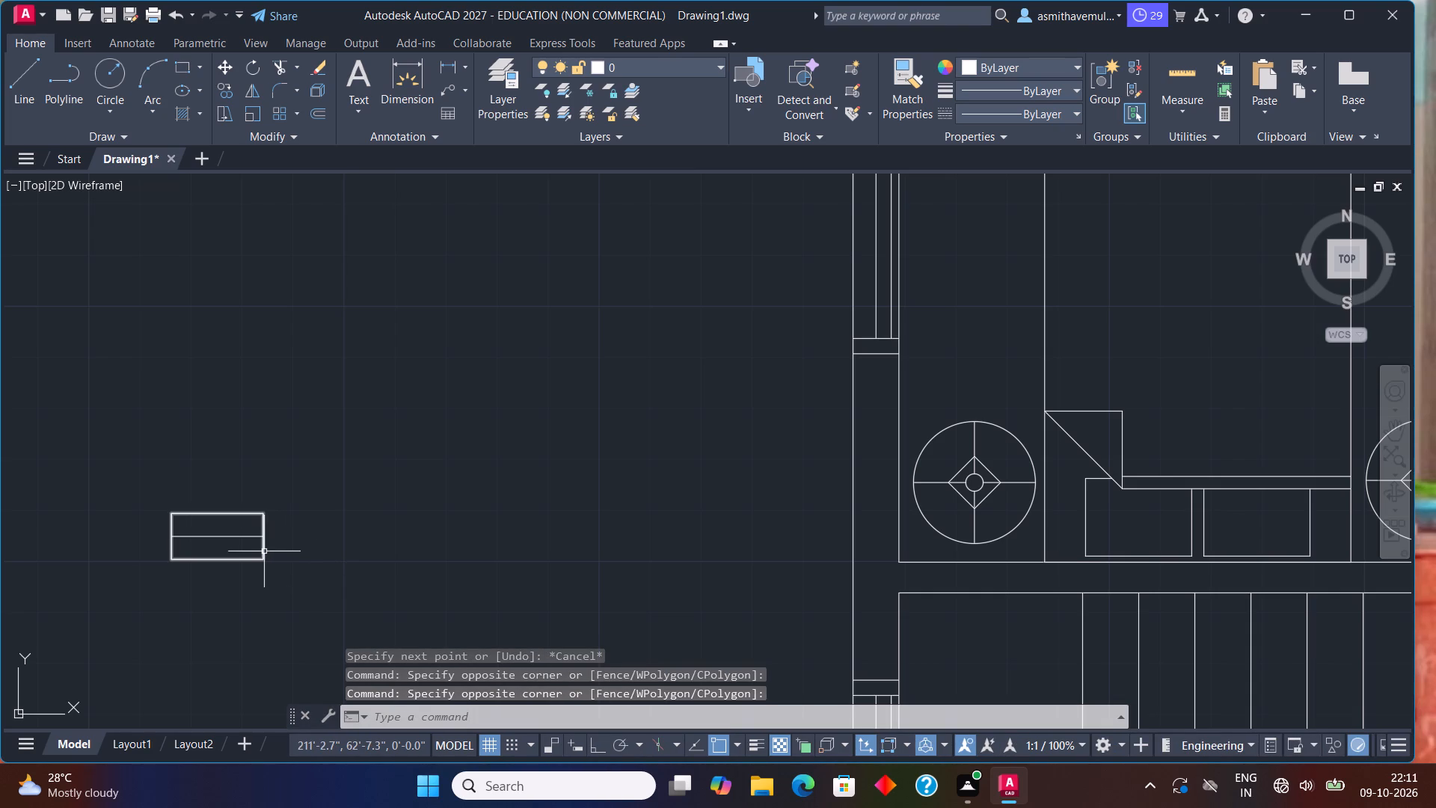
{"action": "left_click", "coordinate": [263, 551]}
{"action": "key", "text": "x"}
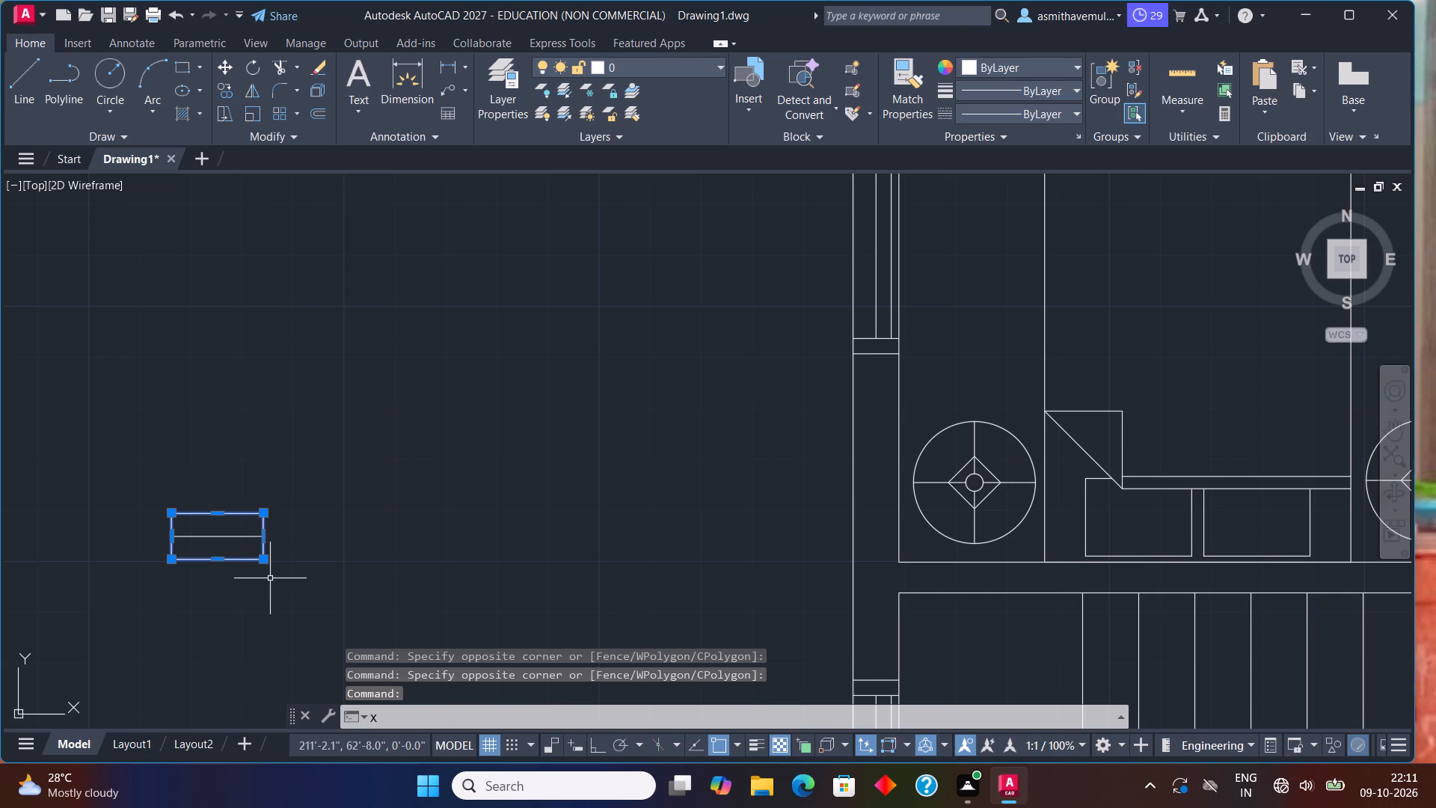
{"action": "key", "text": "Return"}
Offset the rectangle's centre line 3" south, and its east and west edges 3" outward.
{"action": "key", "text": "o"}
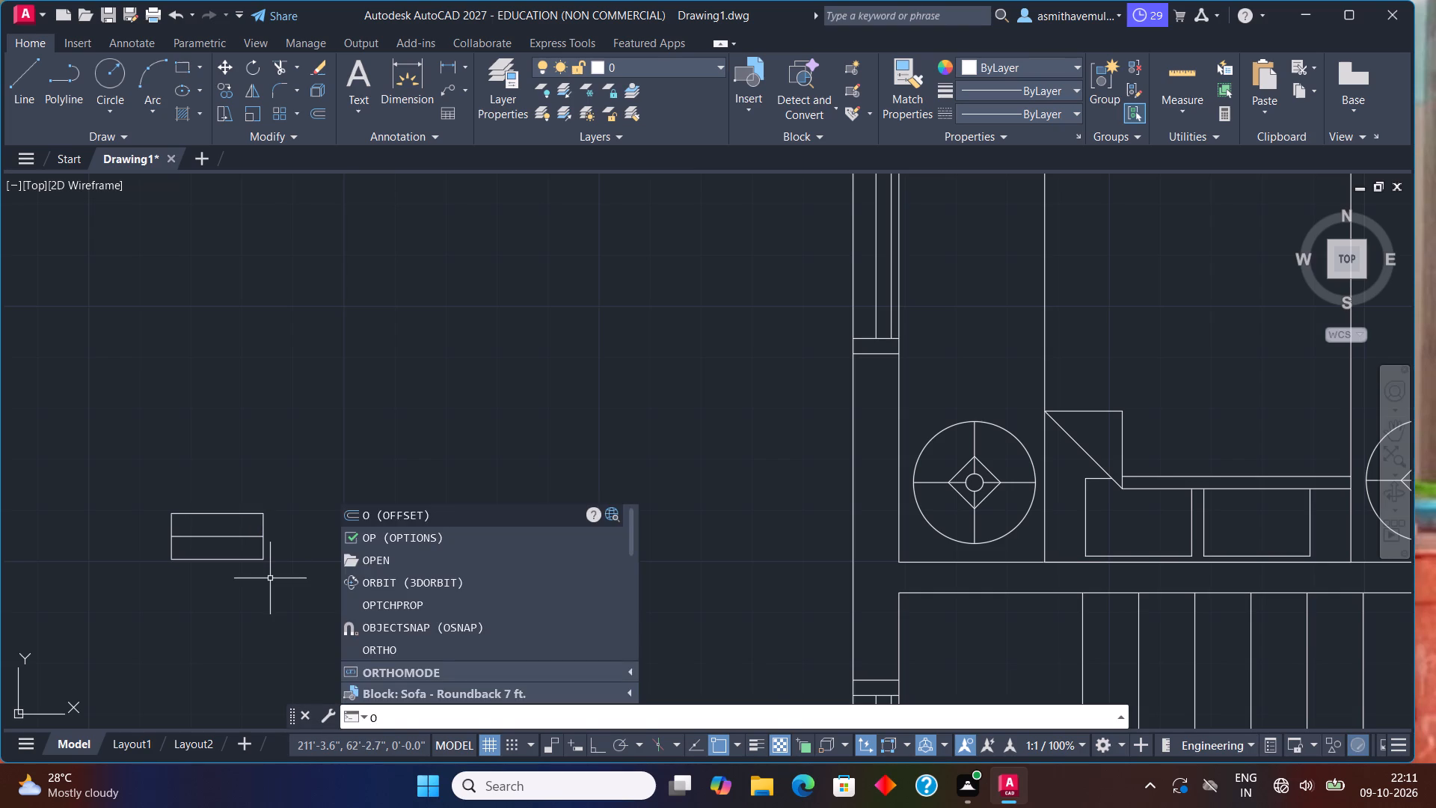
{"action": "key", "text": "Return"}
{"action": "type", "text": "3\""}
{"action": "key", "text": "Return"}
{"action": "scroll", "coordinate": [257, 536], "scroll_direction": "up", "scroll_amount": 1}
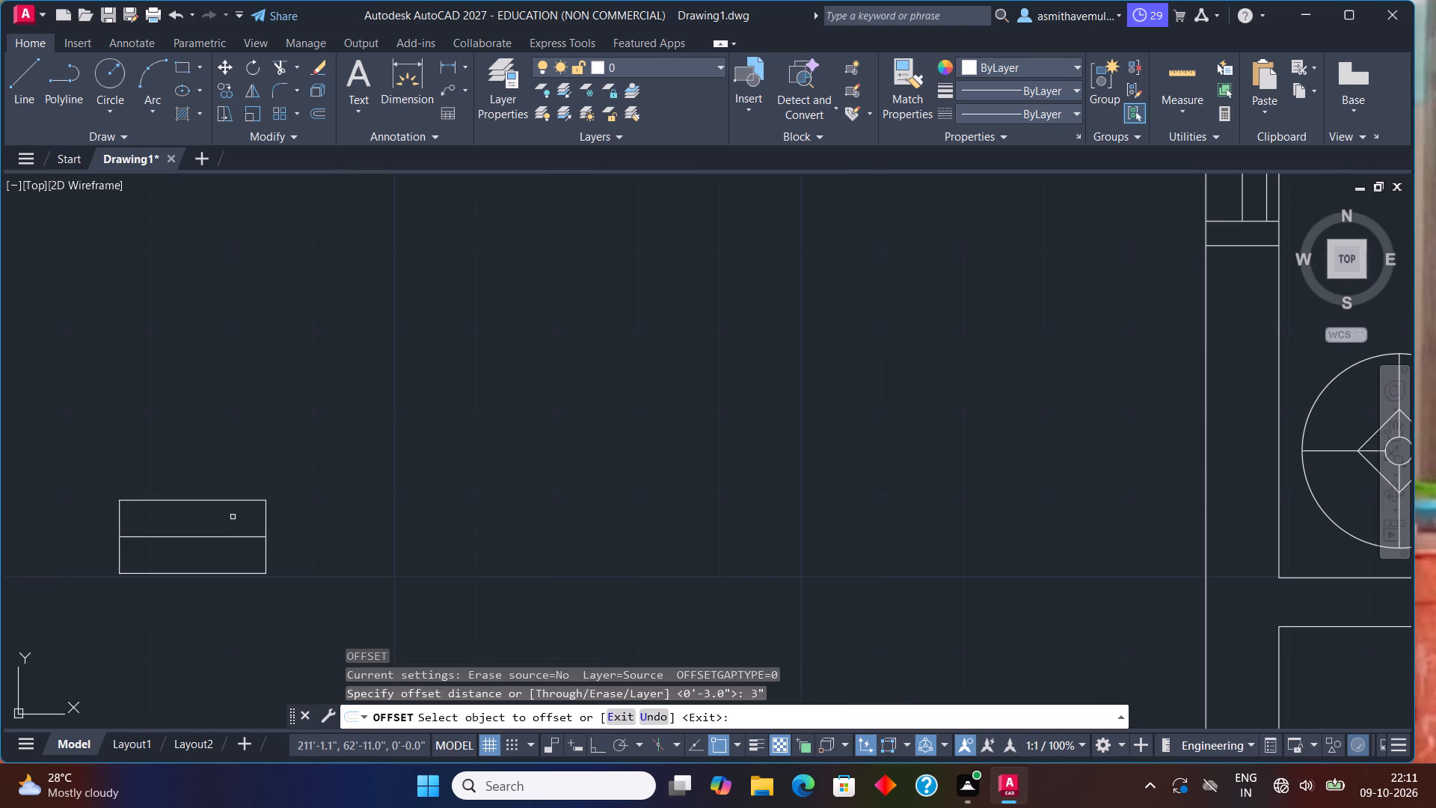
{"action": "left_click", "coordinate": [223, 538]}
{"action": "left_click", "coordinate": [215, 561]}
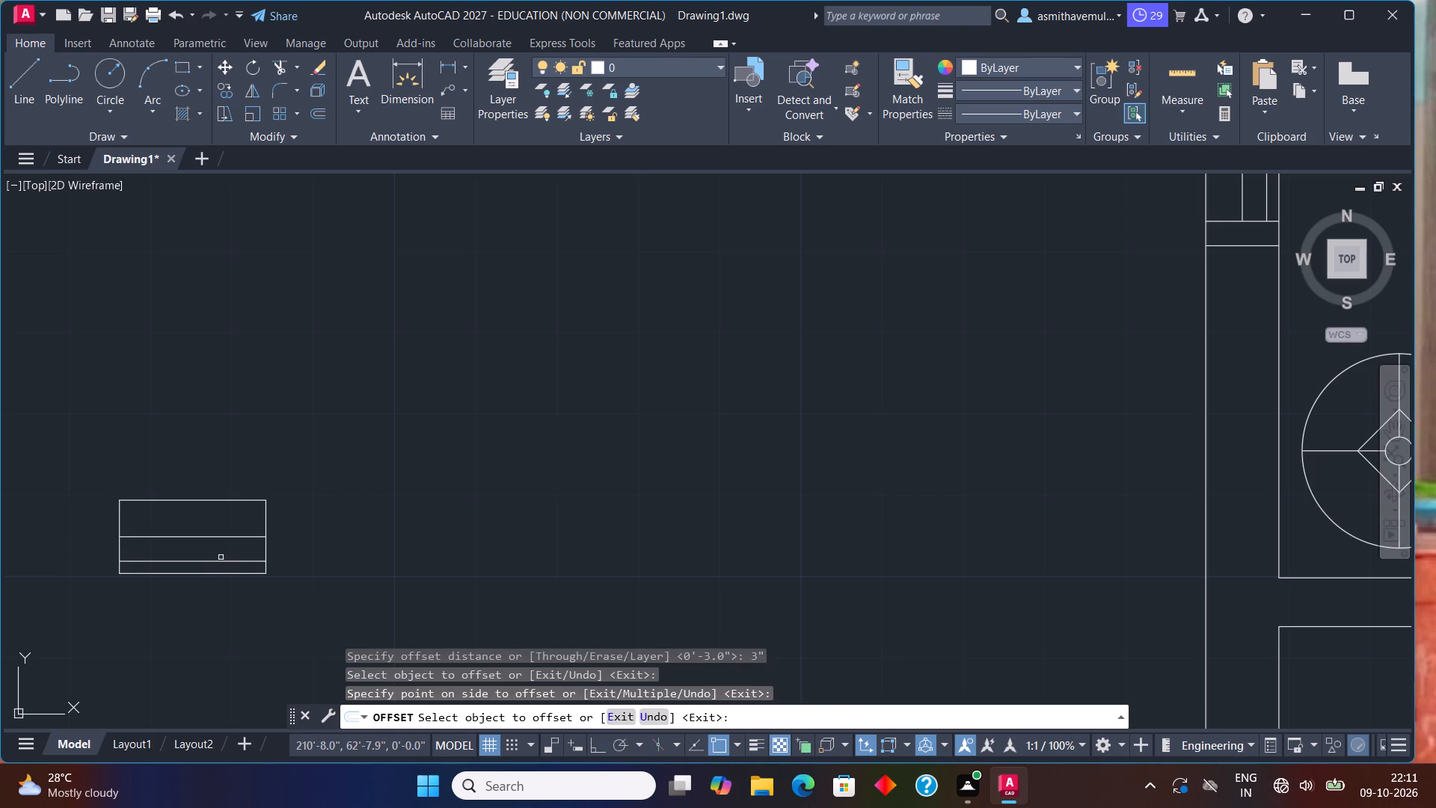
{"action": "left_click", "coordinate": [265, 551]}
{"action": "left_click", "coordinate": [292, 549]}
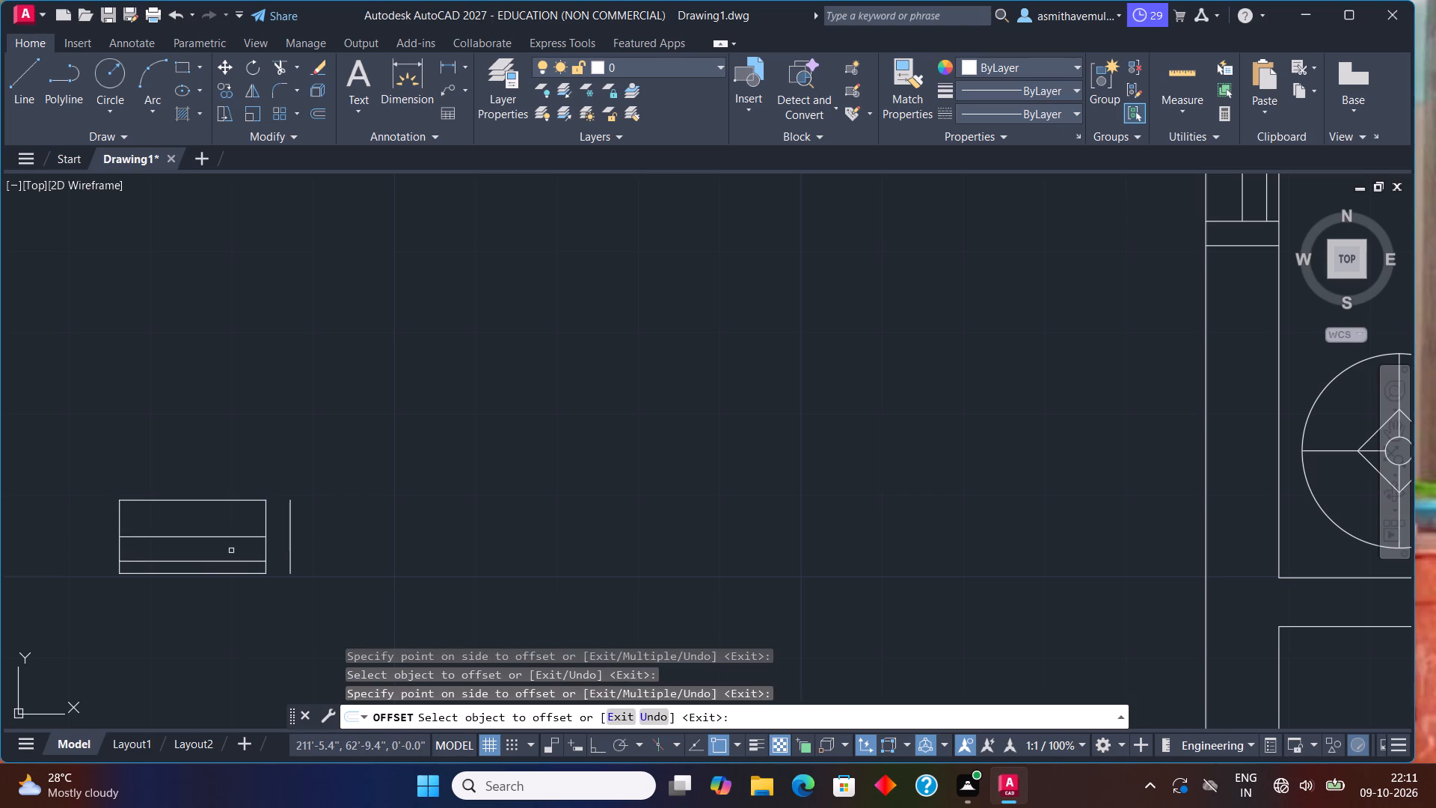
{"action": "left_click", "coordinate": [120, 525]}
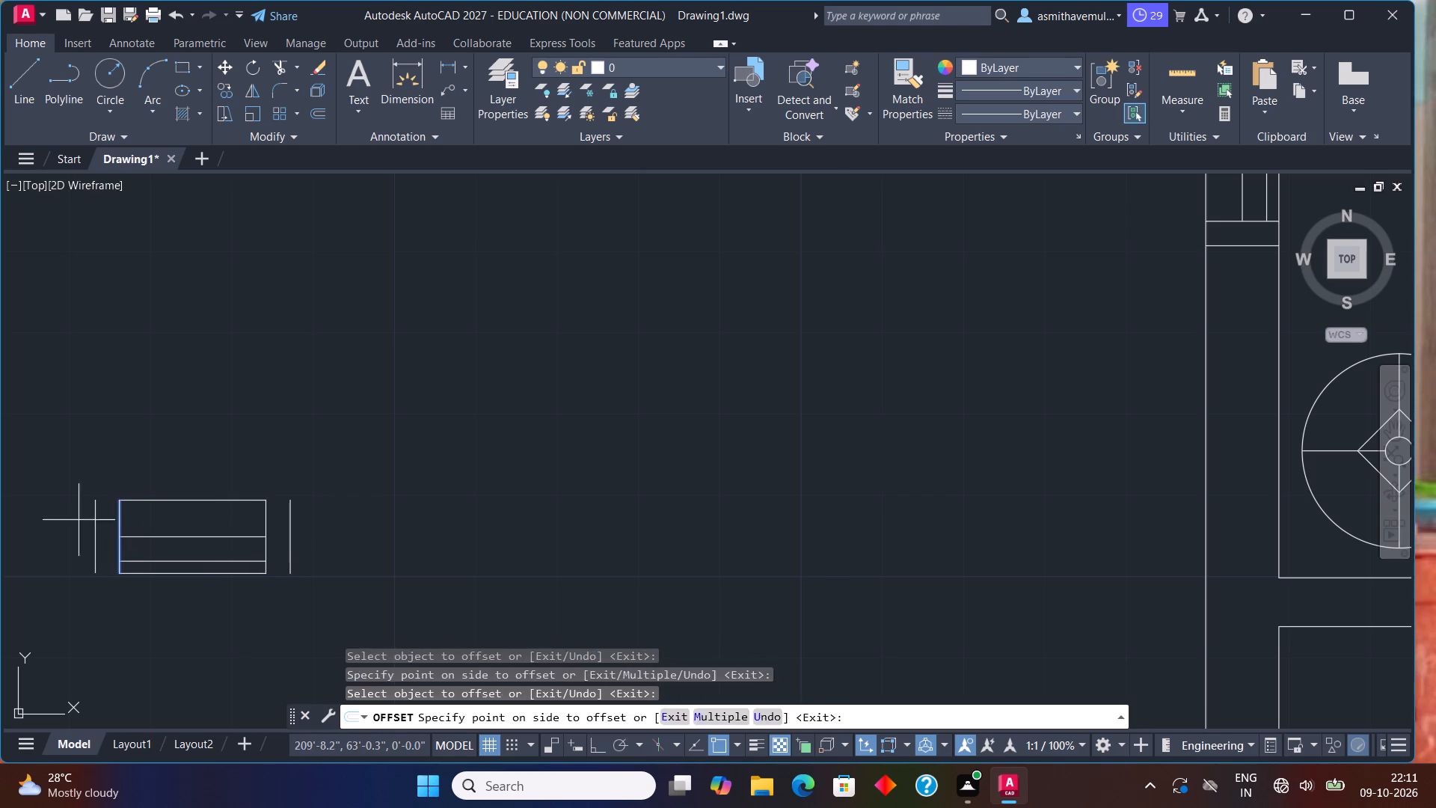
{"action": "left_click", "coordinate": [68, 518]}
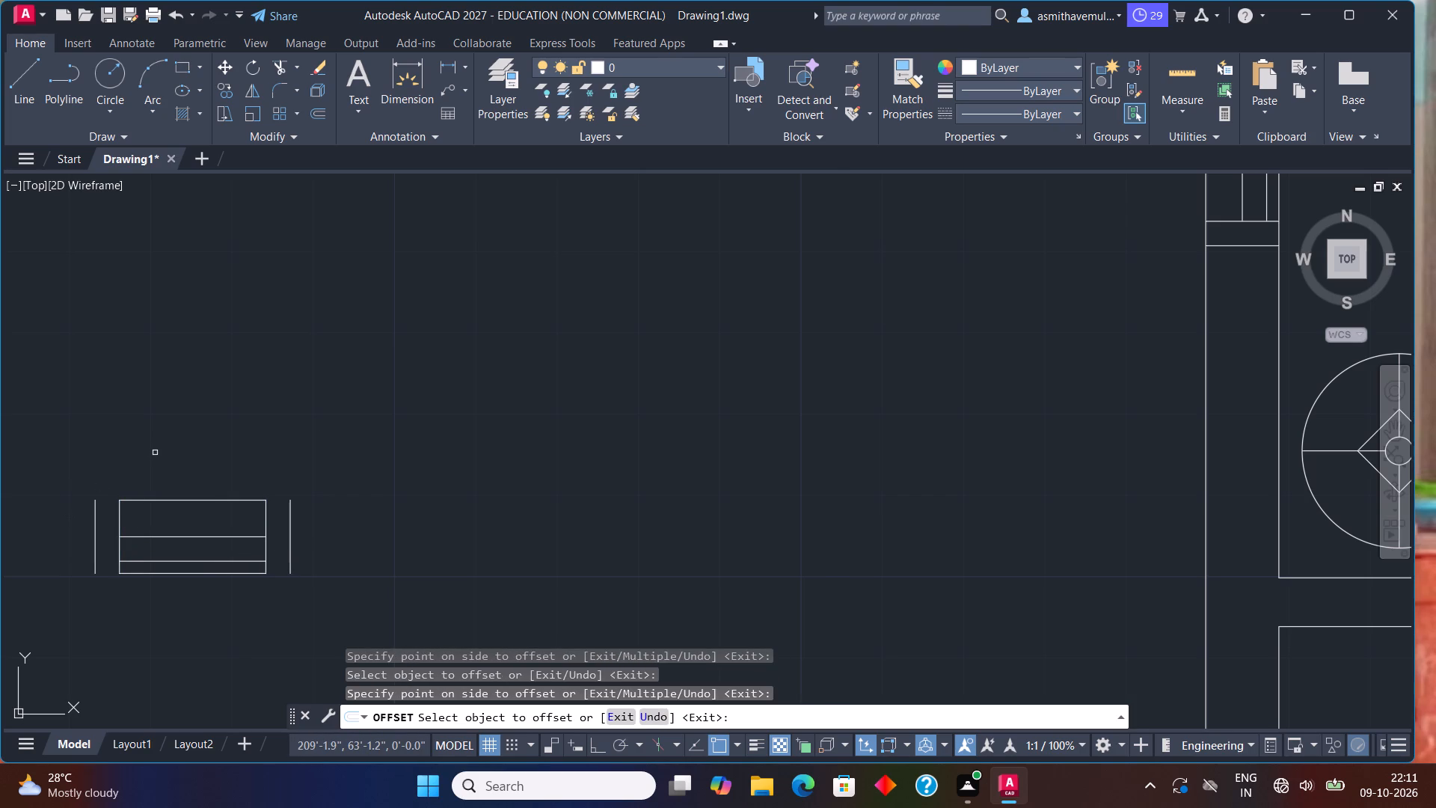
{"action": "key", "text": "Escape"}
Rotate the whole small window symbol 90° counterclockwise about its southeast corner so it stands north-south.
{"action": "scroll", "coordinate": [57, 463], "scroll_direction": "down", "scroll_amount": 1}
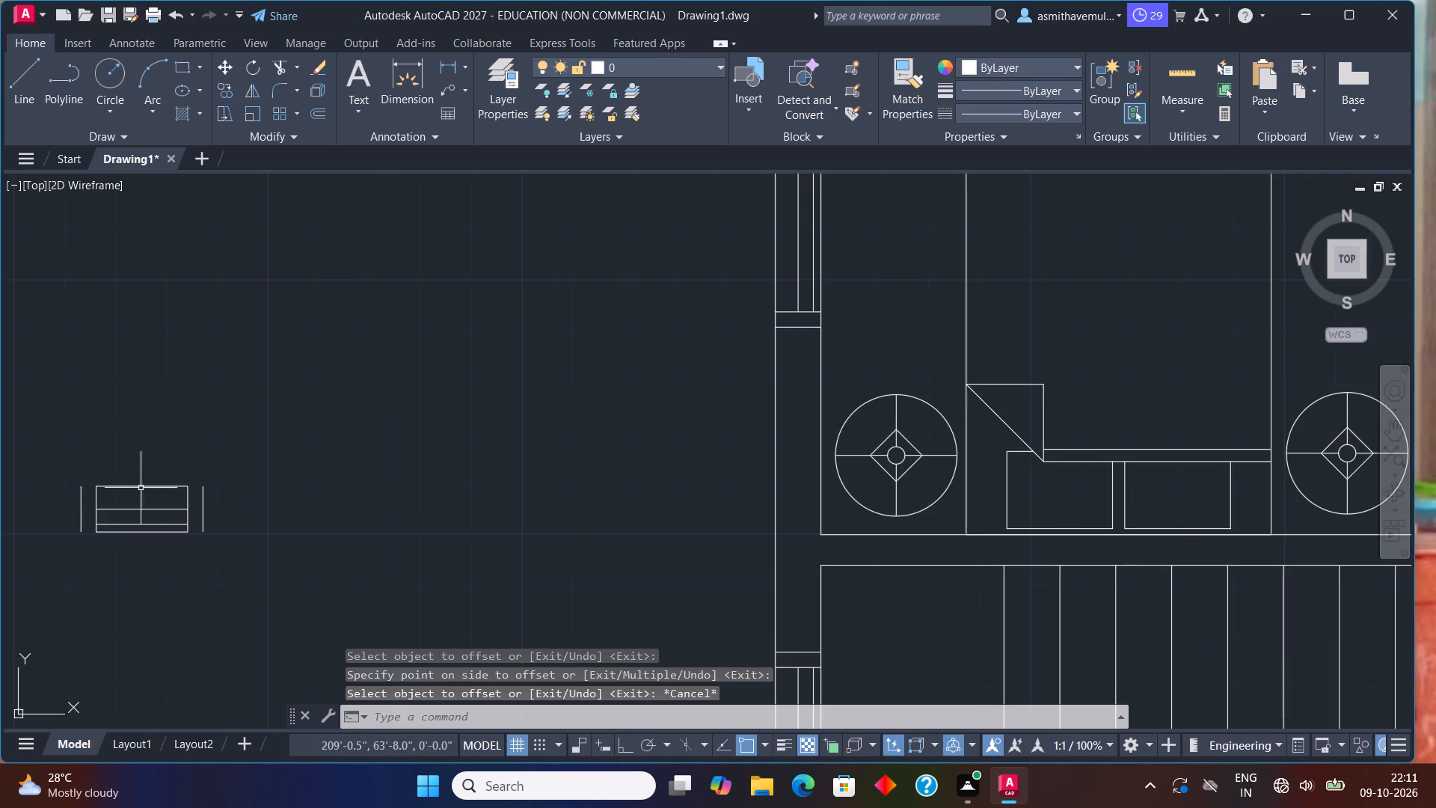
{"action": "middle_click_drag", "start_coordinate": [177, 512], "coordinate": [312, 427]}
{"action": "left_click_drag", "start_coordinate": [330, 387], "coordinate": [393, 459]}
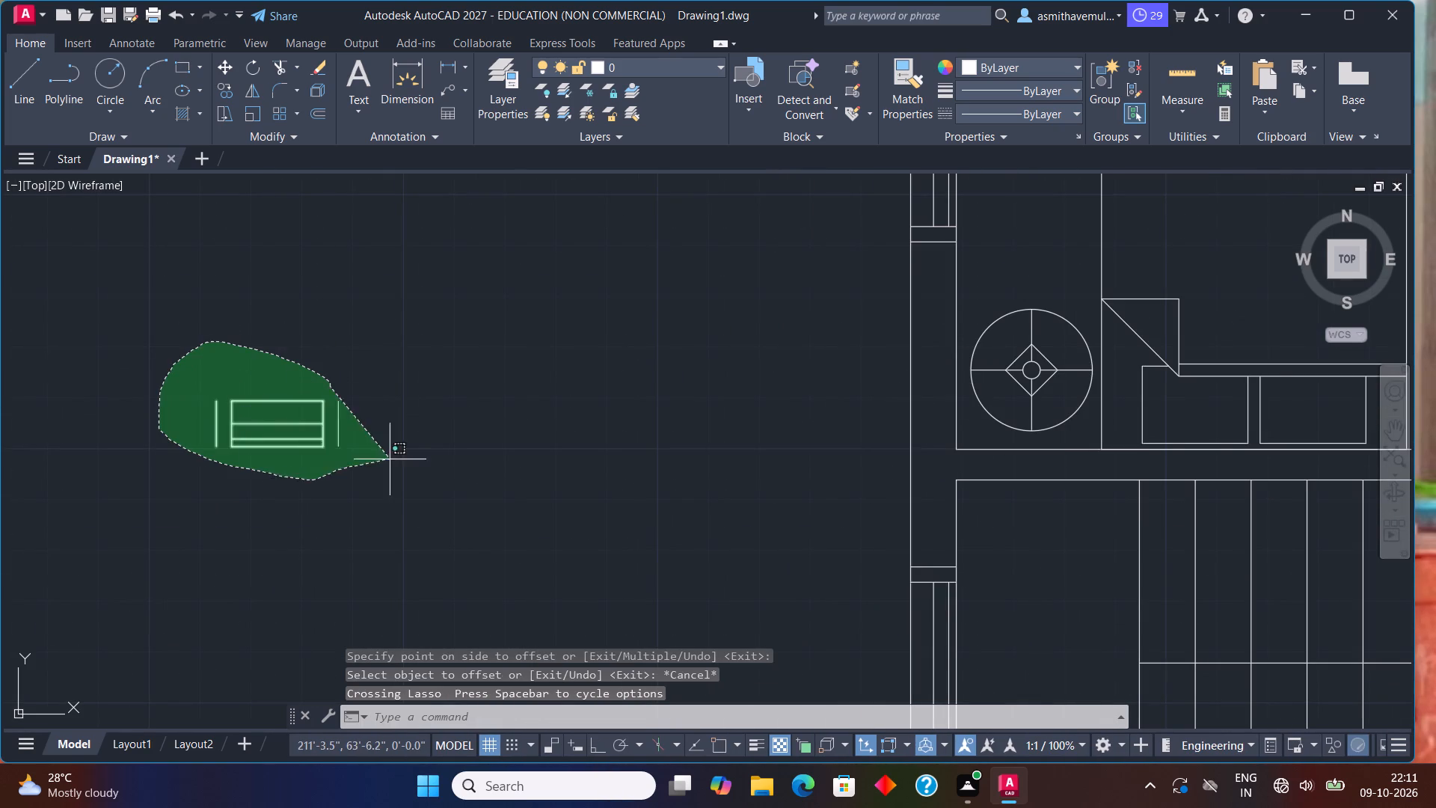
{"action": "left_click_drag", "start_coordinate": [393, 459], "coordinate": [395, 459]}
{"action": "type", "text": "RO"}
{"action": "key", "text": "Return"}
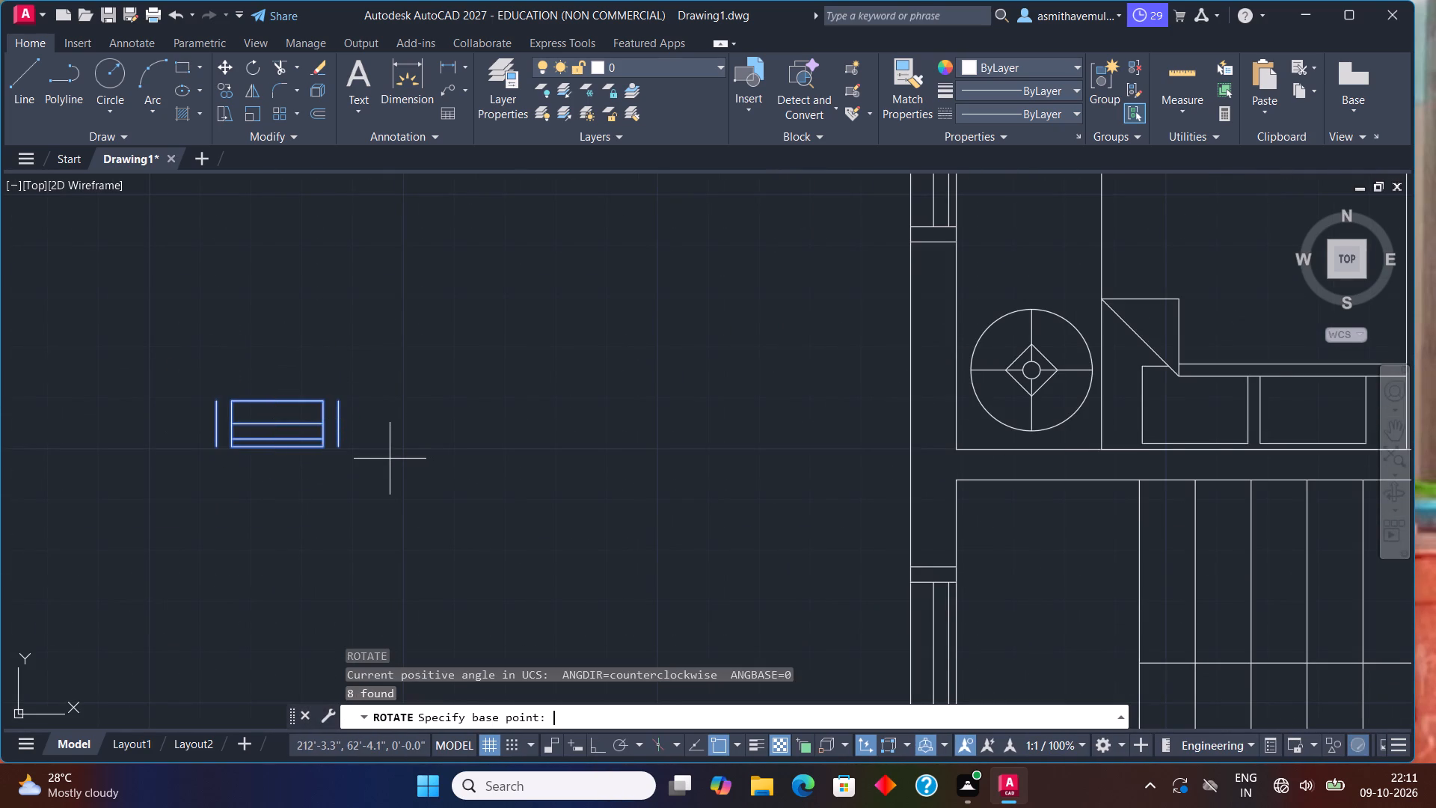
{"action": "left_click", "coordinate": [338, 450]}
{"action": "left_click", "coordinate": [339, 425]}
Copy the upright window symbol a short distance to its east, still outside the house plan.
{"action": "left_click_drag", "start_coordinate": [335, 413], "coordinate": [334, 413]}
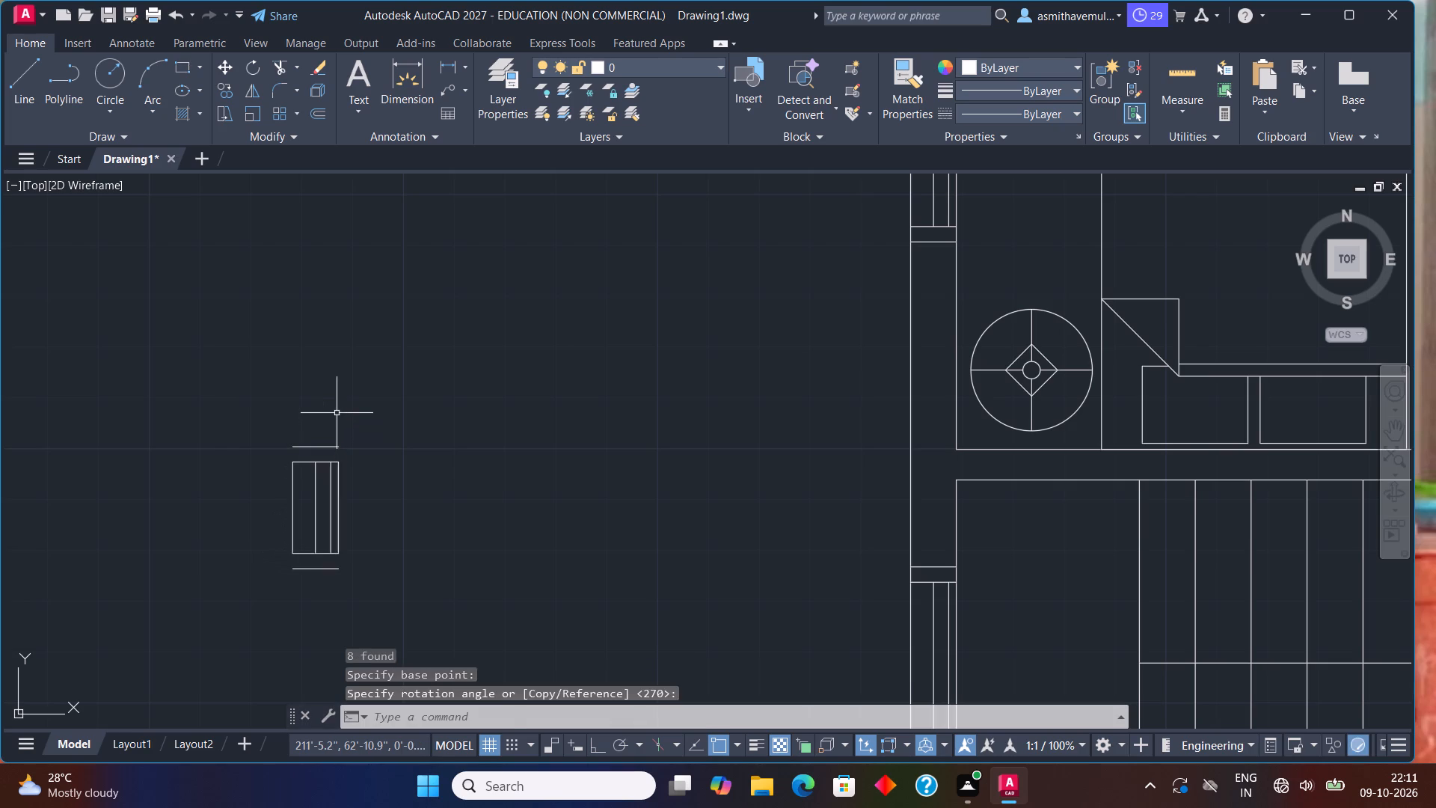
{"action": "left_click_drag", "start_coordinate": [334, 413], "coordinate": [341, 581]}
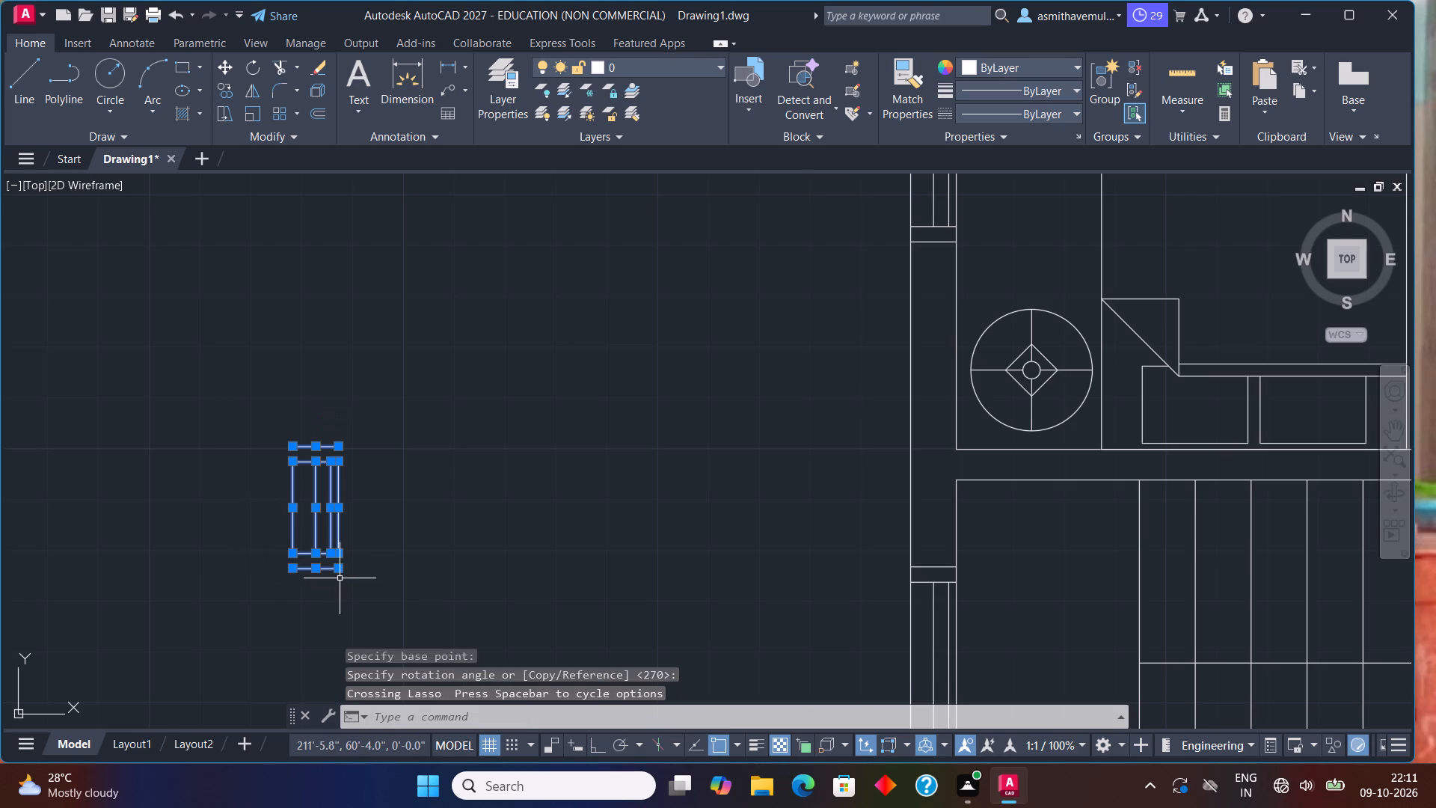
{"action": "type", "text": "COPY"}
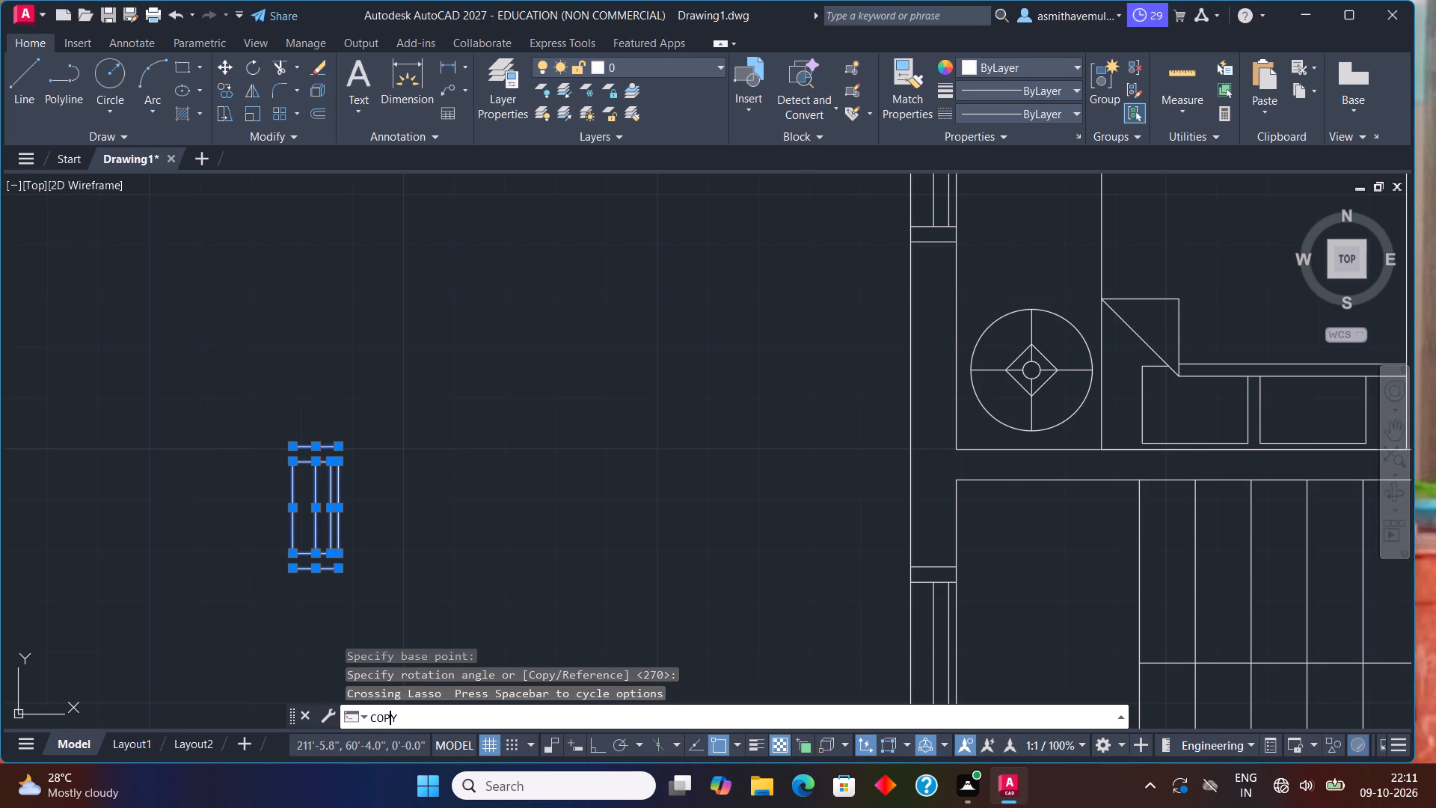
{"action": "key", "text": "Return"}
{"action": "left_click", "coordinate": [339, 570]}
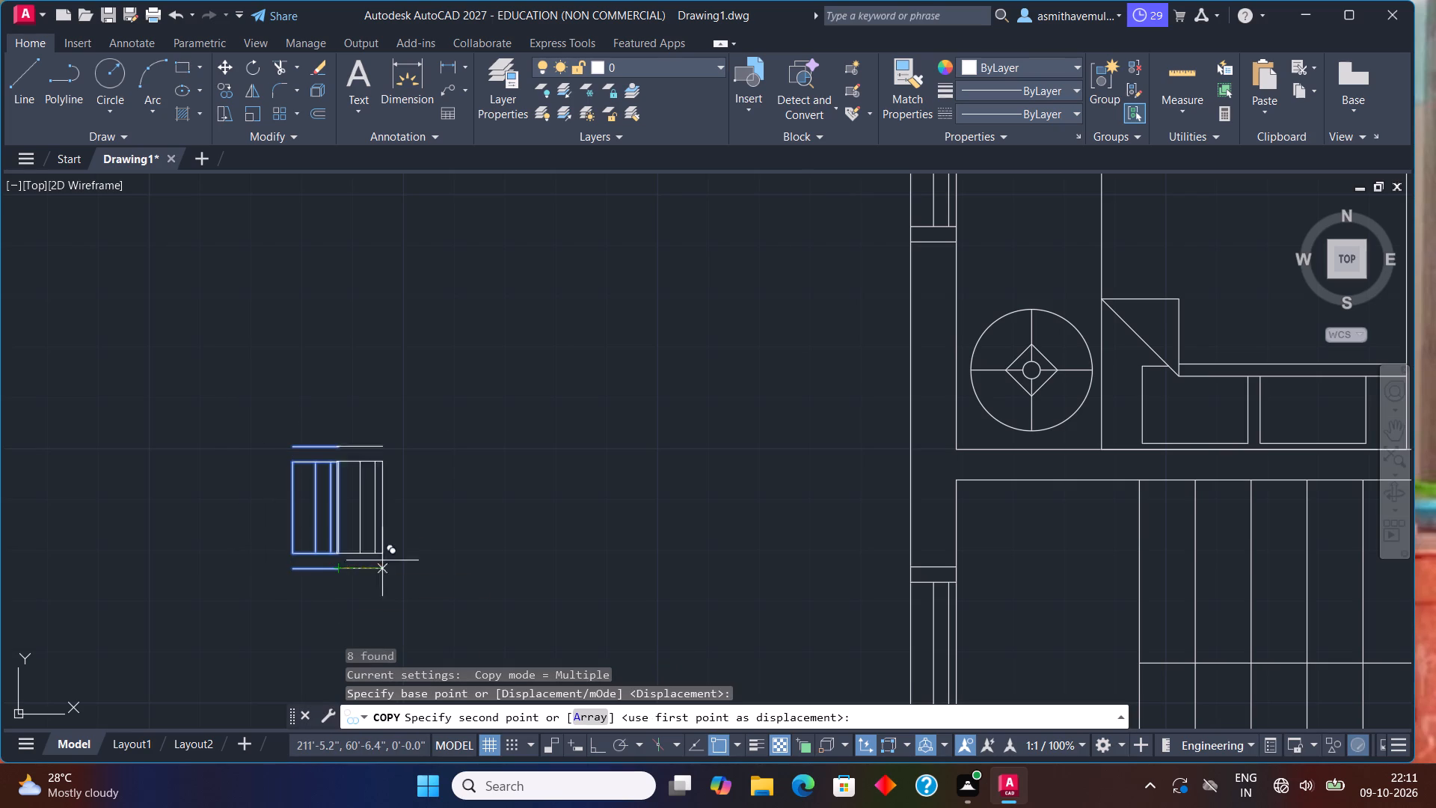
{"action": "left_click", "coordinate": [520, 560]}
{"action": "key", "text": "Escape"}
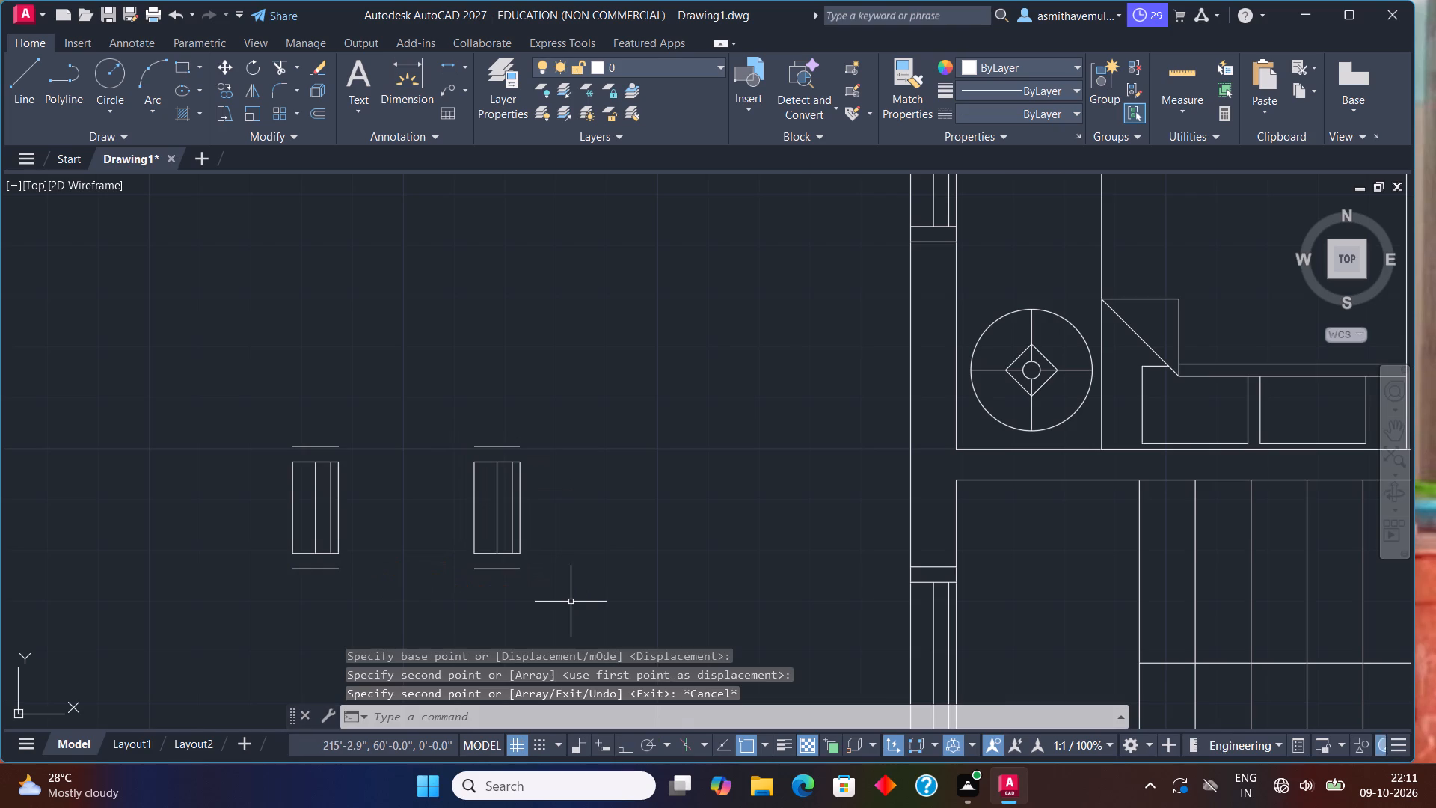
Move the copied window symbol into the house's west outer wall, directly behind the west bathroom's toilet, fitted between the wall lines.
{"action": "scroll", "coordinate": [610, 522], "scroll_direction": "down", "scroll_amount": 2}
{"action": "middle_click_drag", "start_coordinate": [619, 518], "coordinate": [619, 575]}
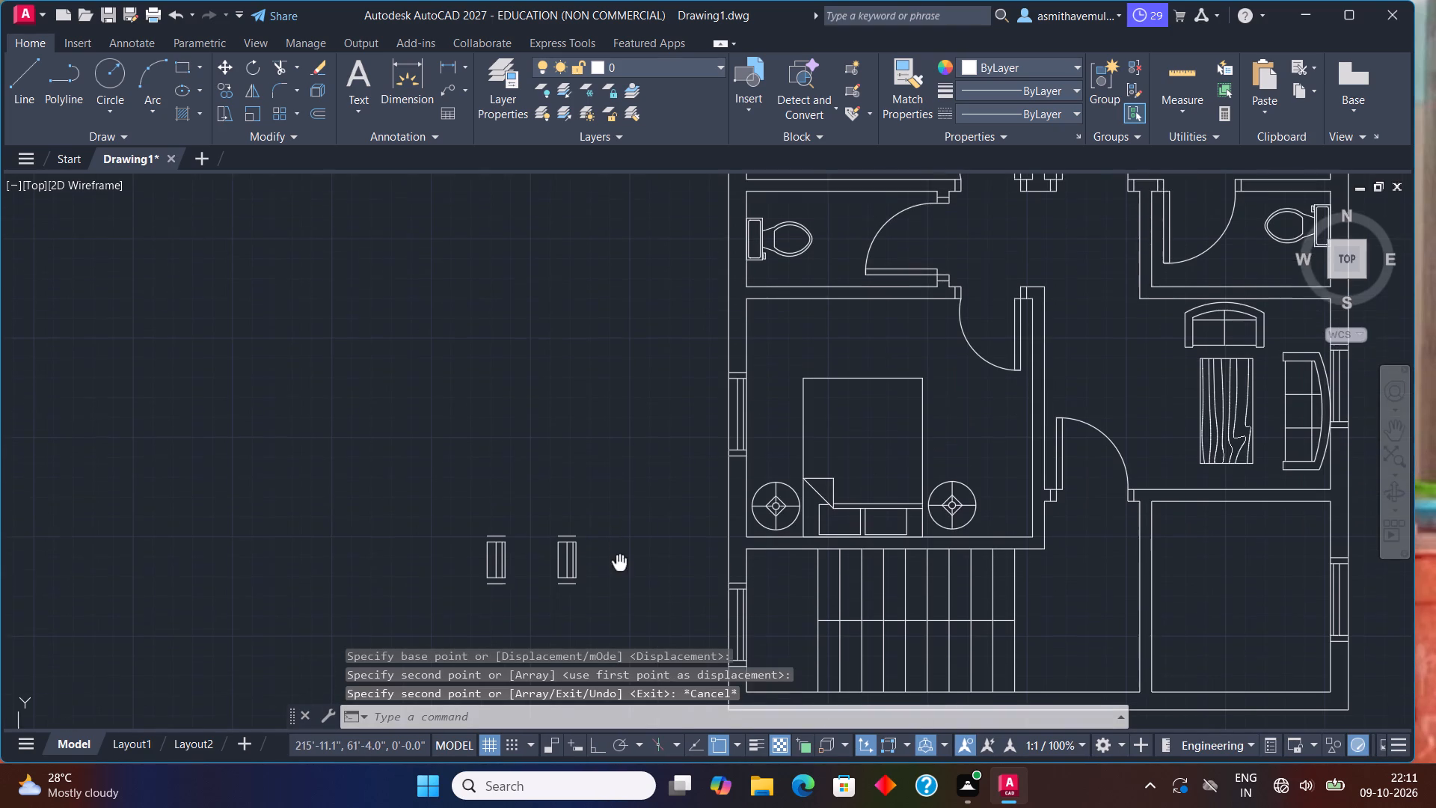
{"action": "middle_click_drag", "start_coordinate": [619, 575], "coordinate": [619, 578]}
{"action": "left_click_drag", "start_coordinate": [604, 545], "coordinate": [559, 618]}
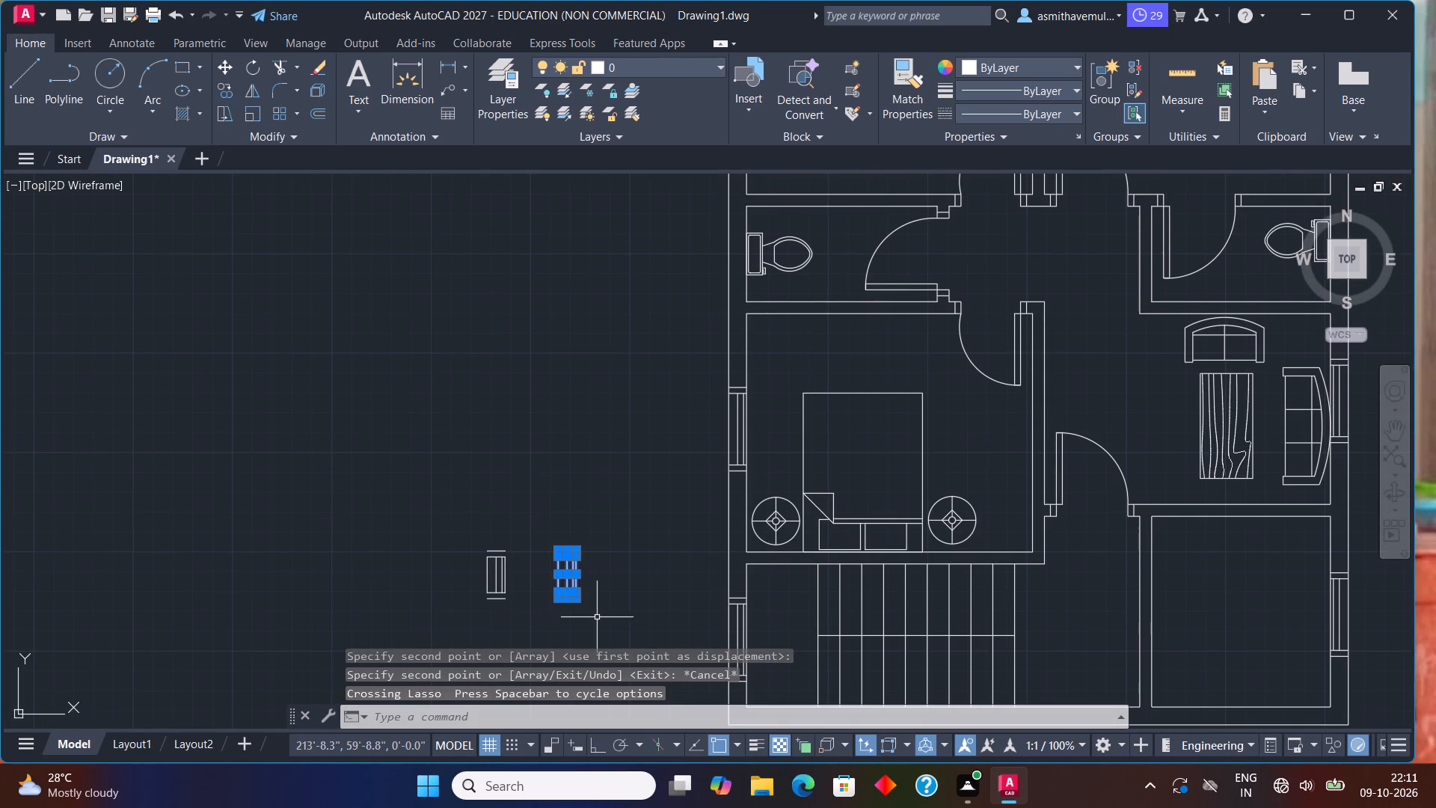
{"action": "key", "text": "m"}
{"action": "key", "text": "Return"}
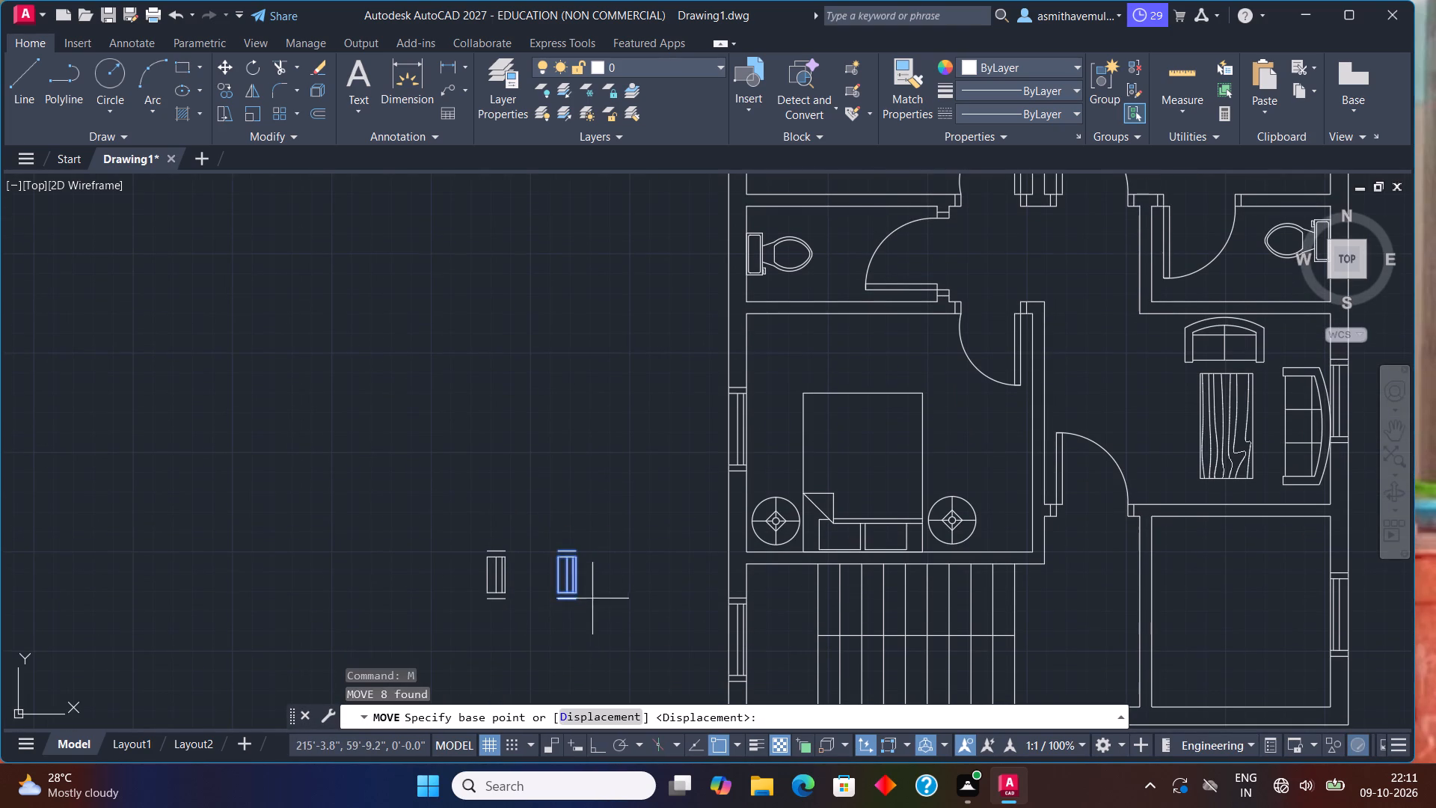
{"action": "left_click", "coordinate": [582, 552]}
{"action": "scroll", "coordinate": [741, 224], "scroll_direction": "up", "scroll_amount": 1}
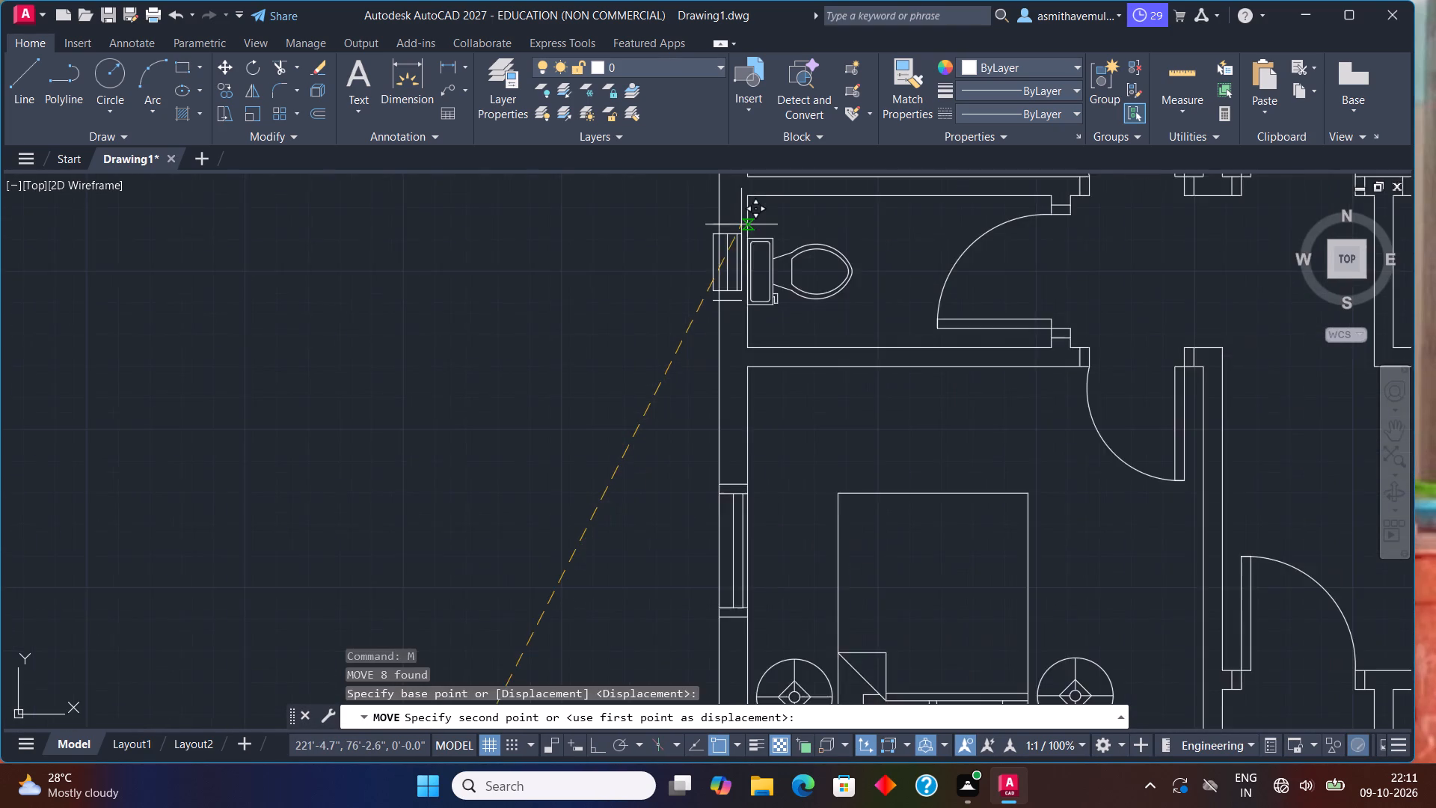
{"action": "scroll", "coordinate": [741, 225], "scroll_direction": "up", "scroll_amount": 2}
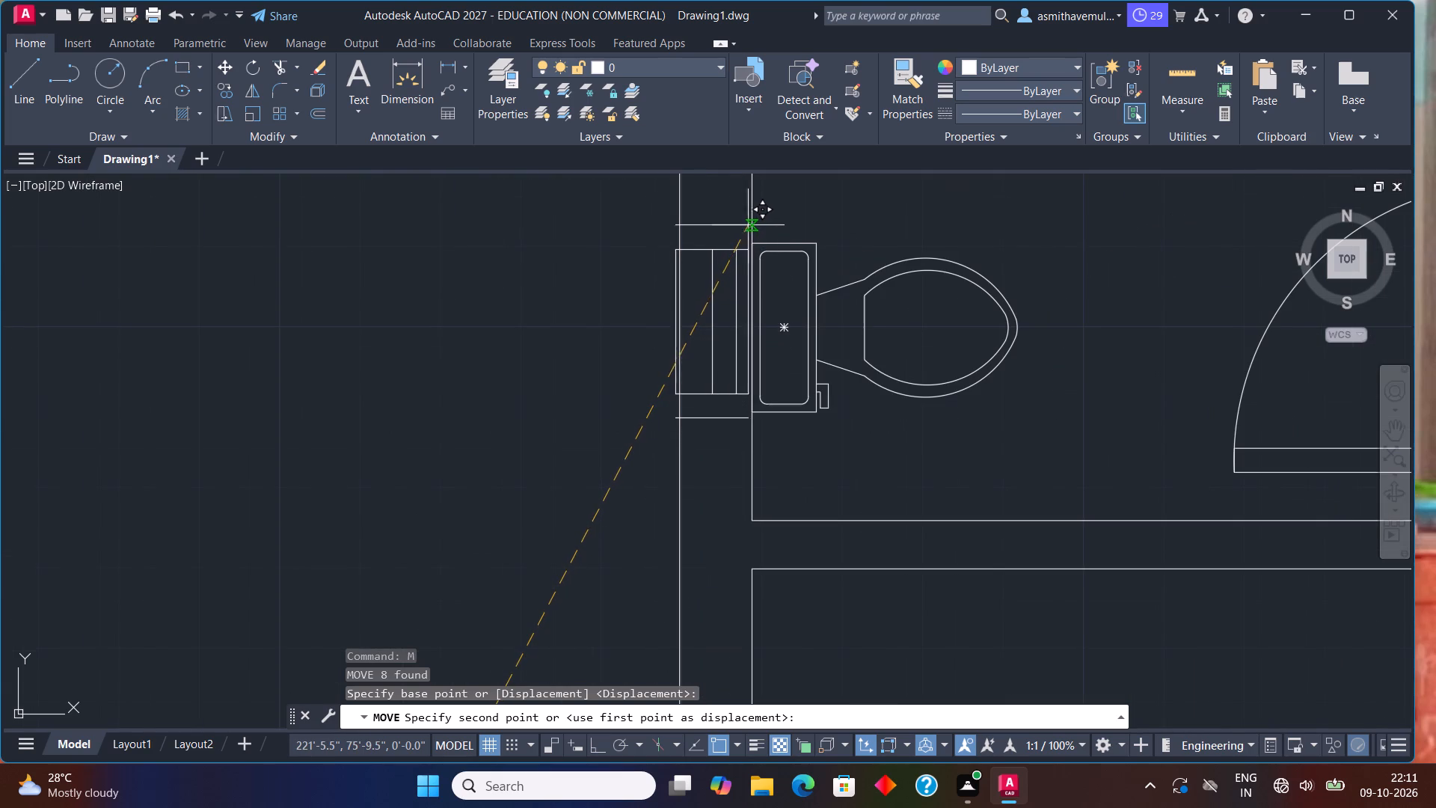
{"action": "left_click", "coordinate": [752, 222]}
Delete the placed window symbol's two outer long edges, which lie on the inner and outer wall lines.
{"action": "left_click", "coordinate": [752, 299]}
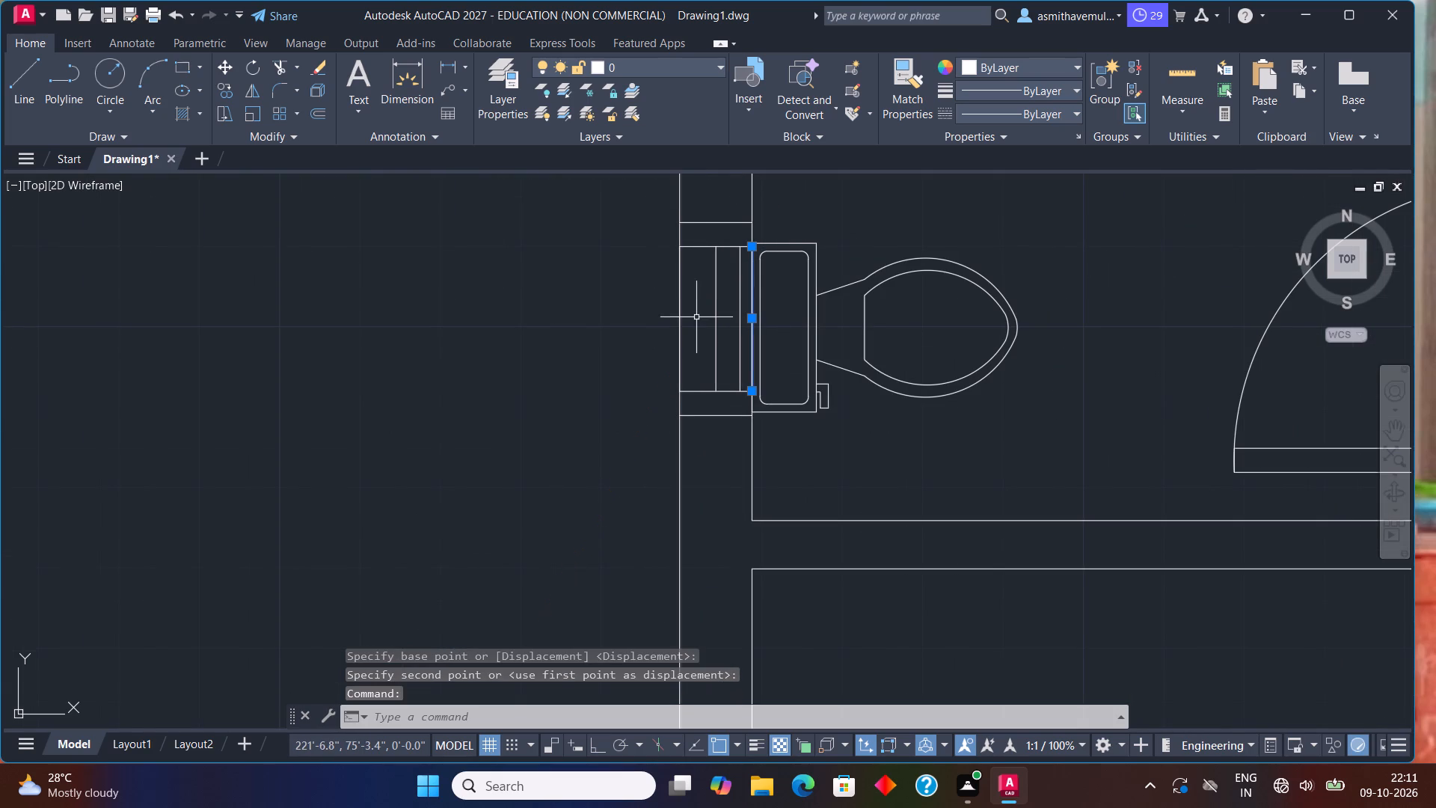
{"action": "left_click", "coordinate": [679, 327]}
{"action": "key", "text": "Delete"}
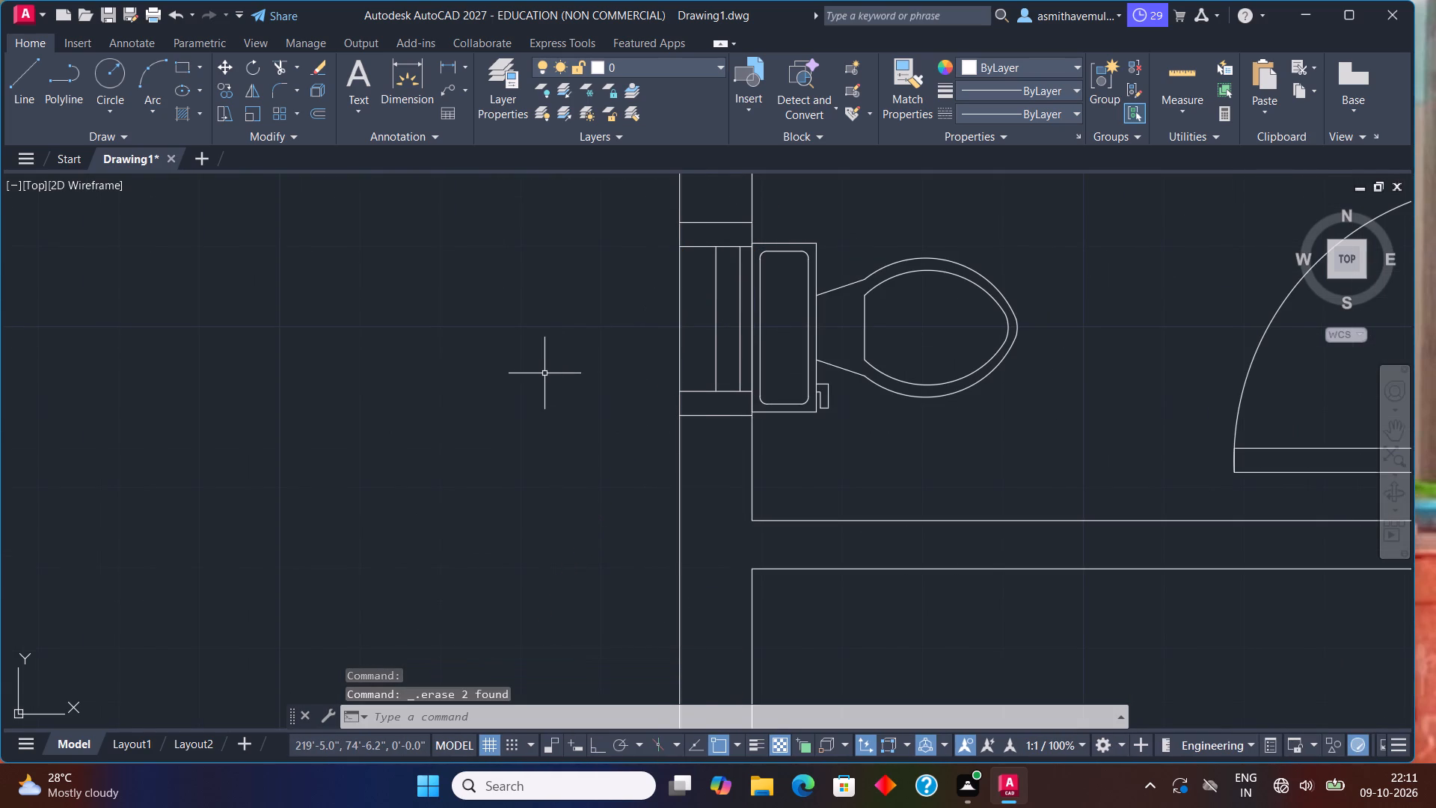
{"action": "scroll", "coordinate": [512, 423], "scroll_direction": "down", "scroll_amount": 5}
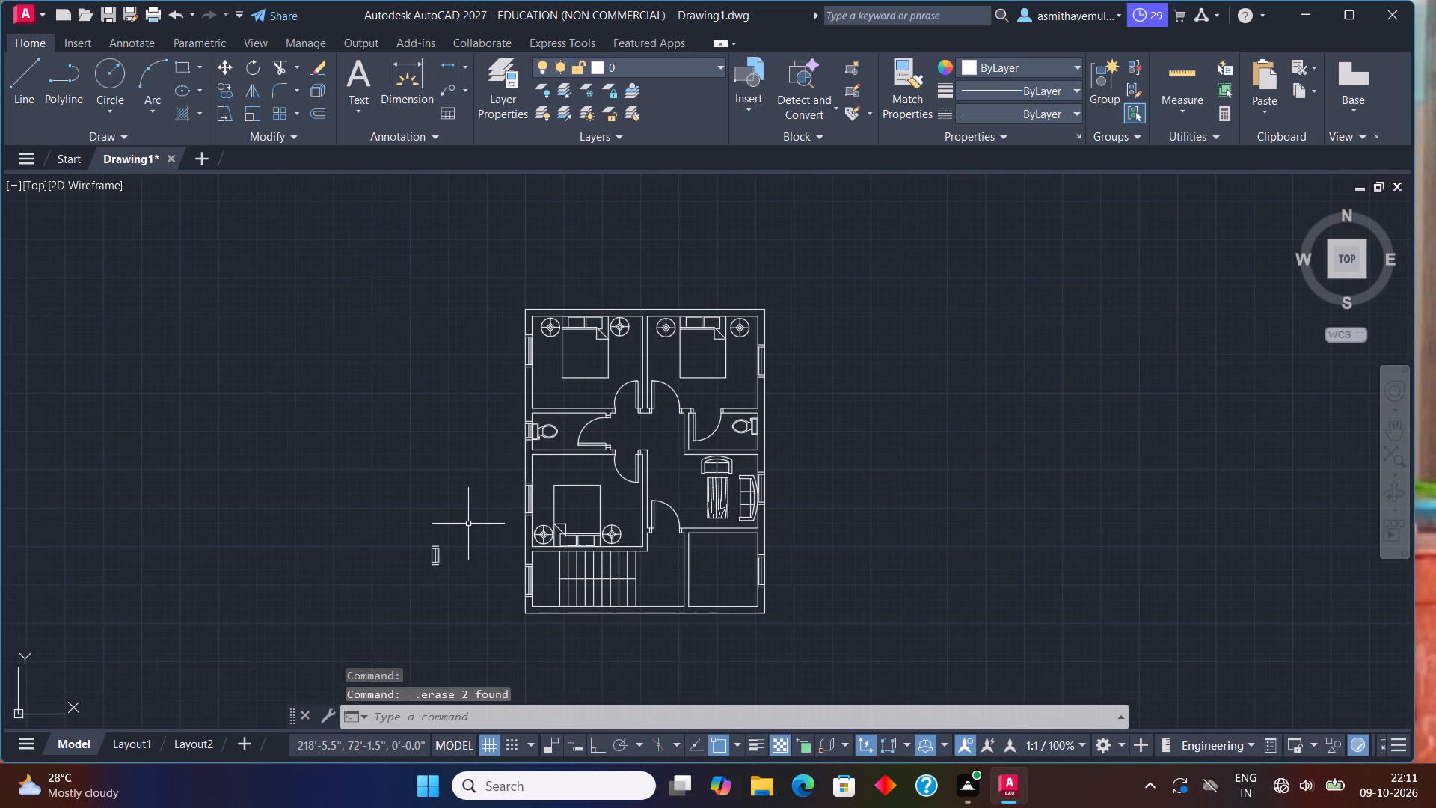
Rotate the remaining small window symbol outside the plan 180° about its northeast corner.
{"action": "left_click_drag", "start_coordinate": [462, 524], "coordinate": [458, 613]}
{"action": "type", "text": "RO"}
{"action": "key", "text": "Return"}
{"action": "scroll", "coordinate": [449, 579], "scroll_direction": "up", "scroll_amount": 2}
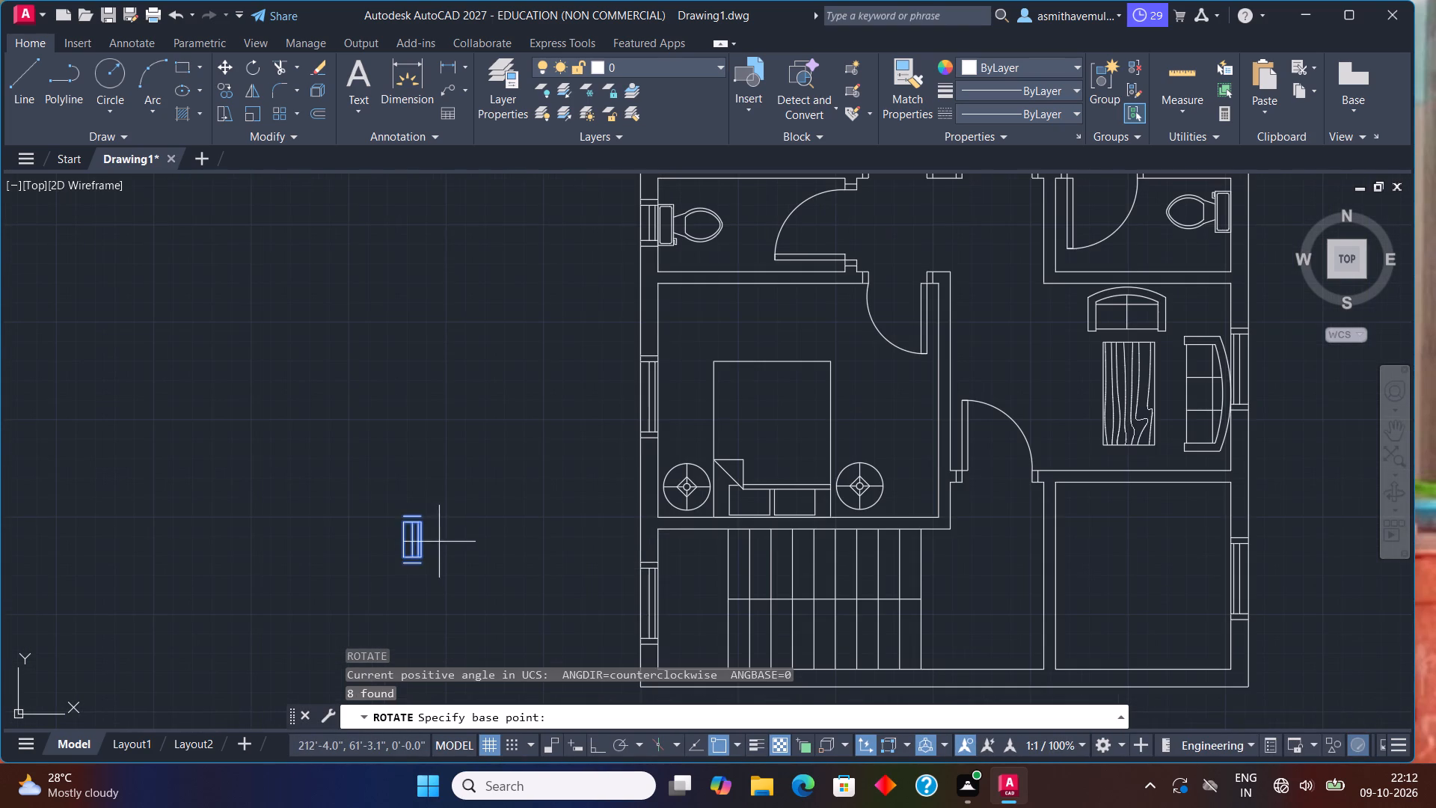
{"action": "left_click", "coordinate": [421, 513]}
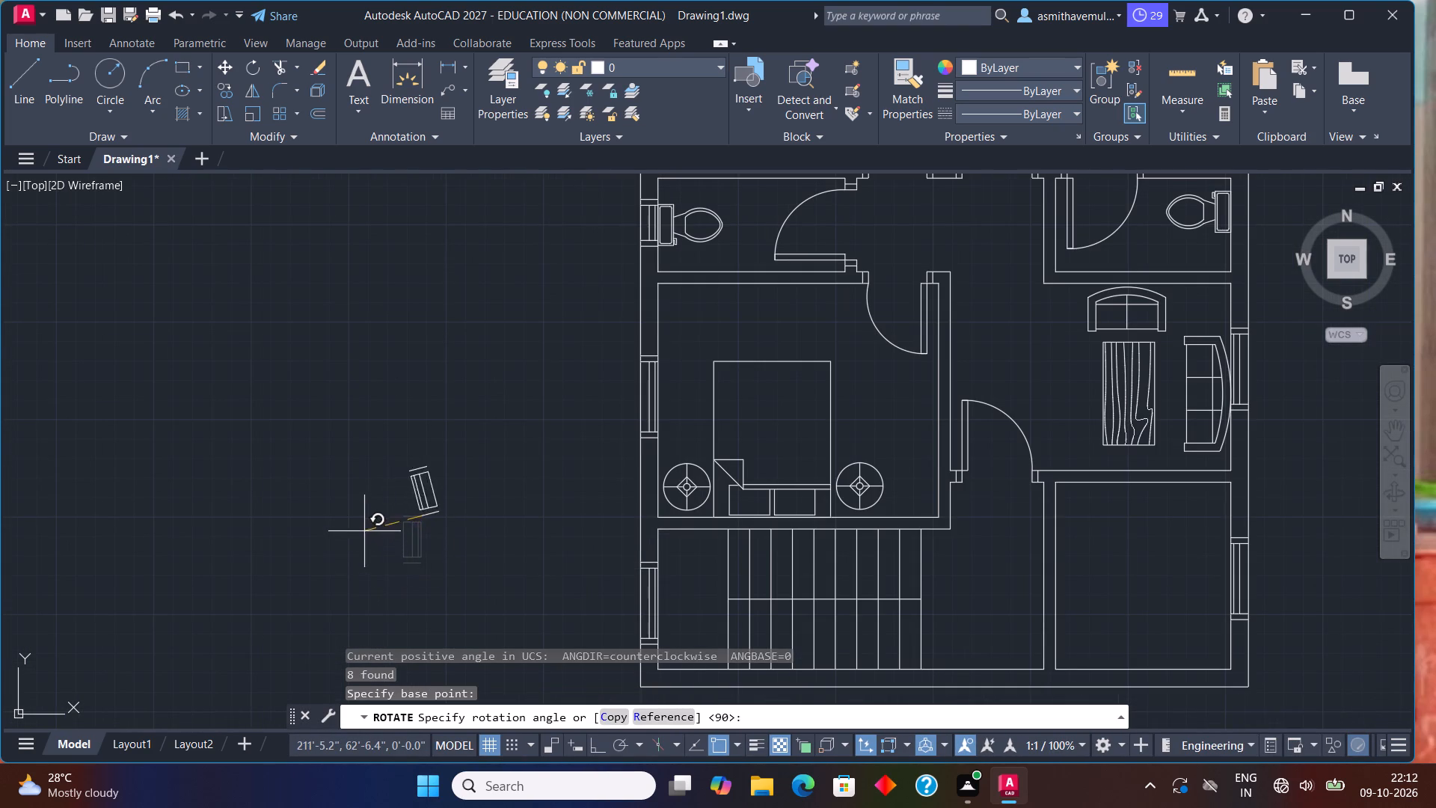
{"action": "key", "text": "F8"}
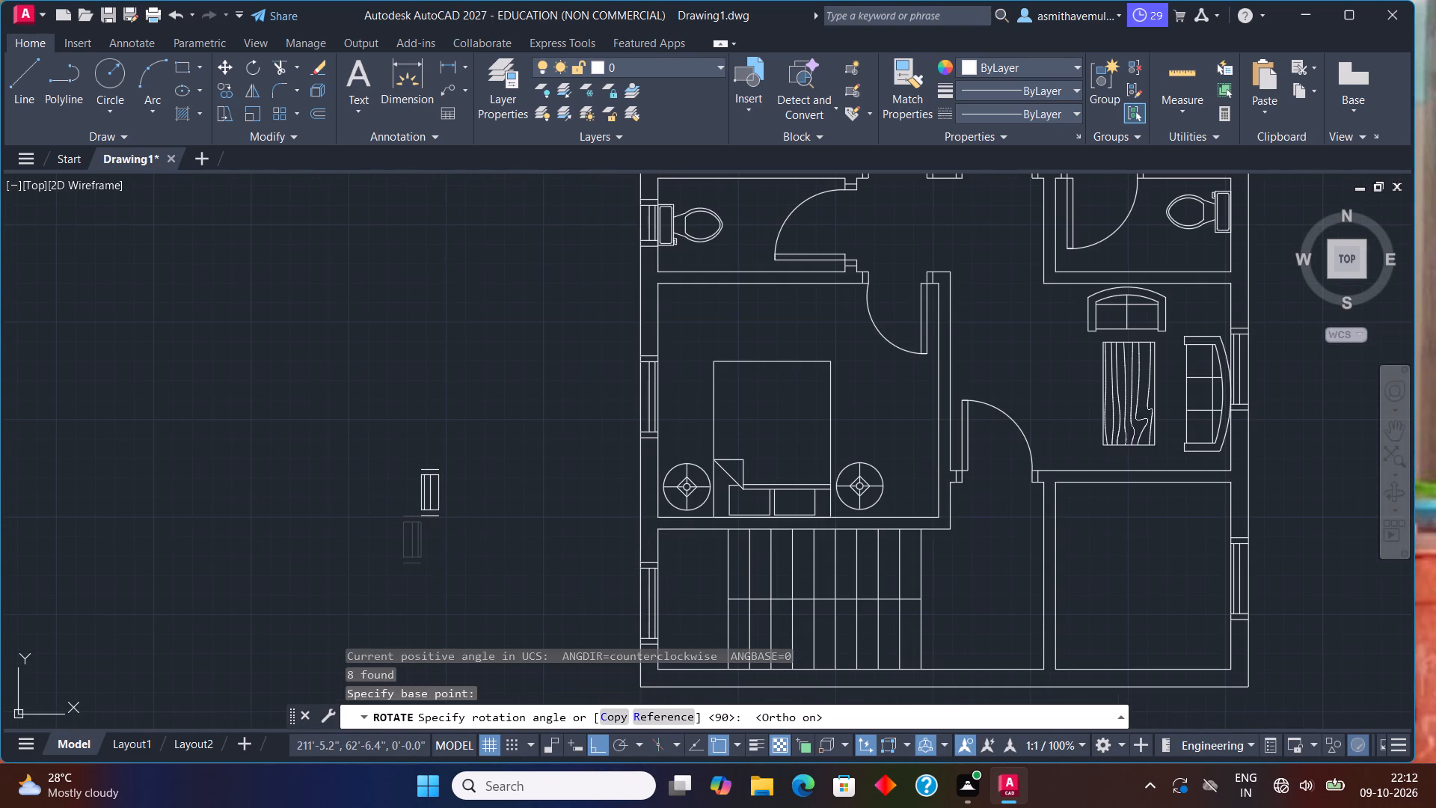
{"action": "left_click", "coordinate": [356, 511]}
Move the rotated window symbol into the house's east outer wall, directly behind the east bathroom's toilet, fitted between the wall lines.
{"action": "left_click_drag", "start_coordinate": [498, 459], "coordinate": [432, 574]}
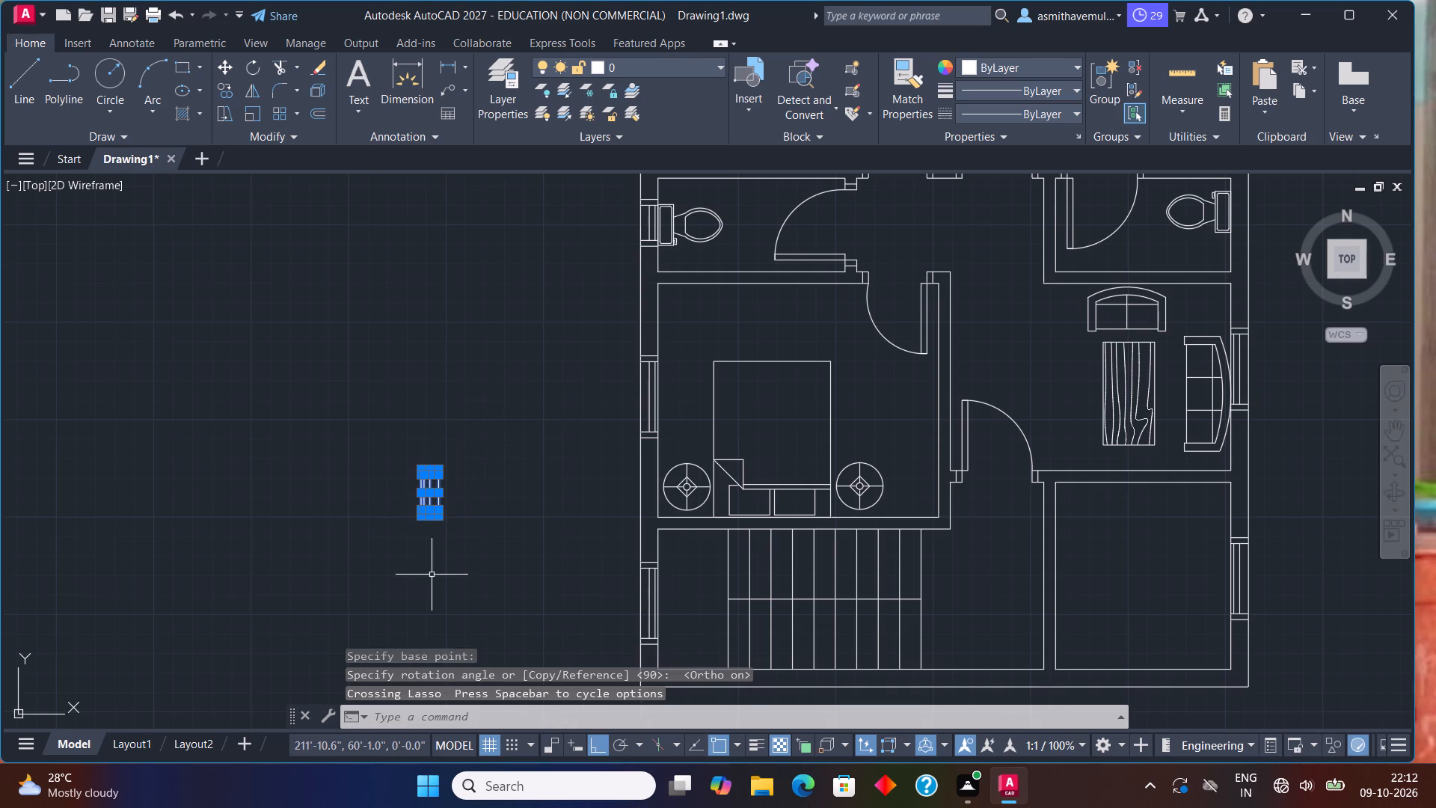
{"action": "key", "text": "F8"}
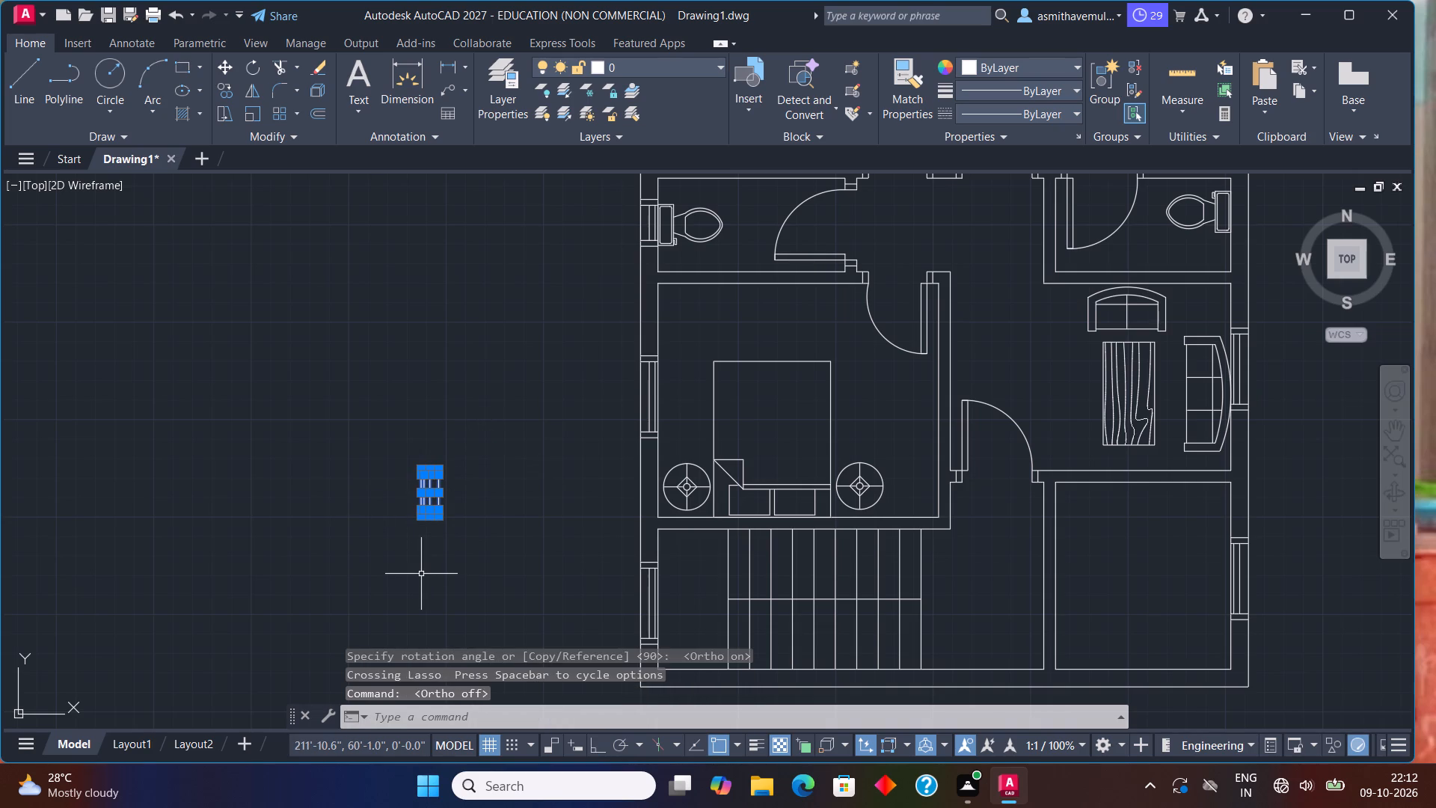
{"action": "key", "text": "m"}
{"action": "key", "text": "Return"}
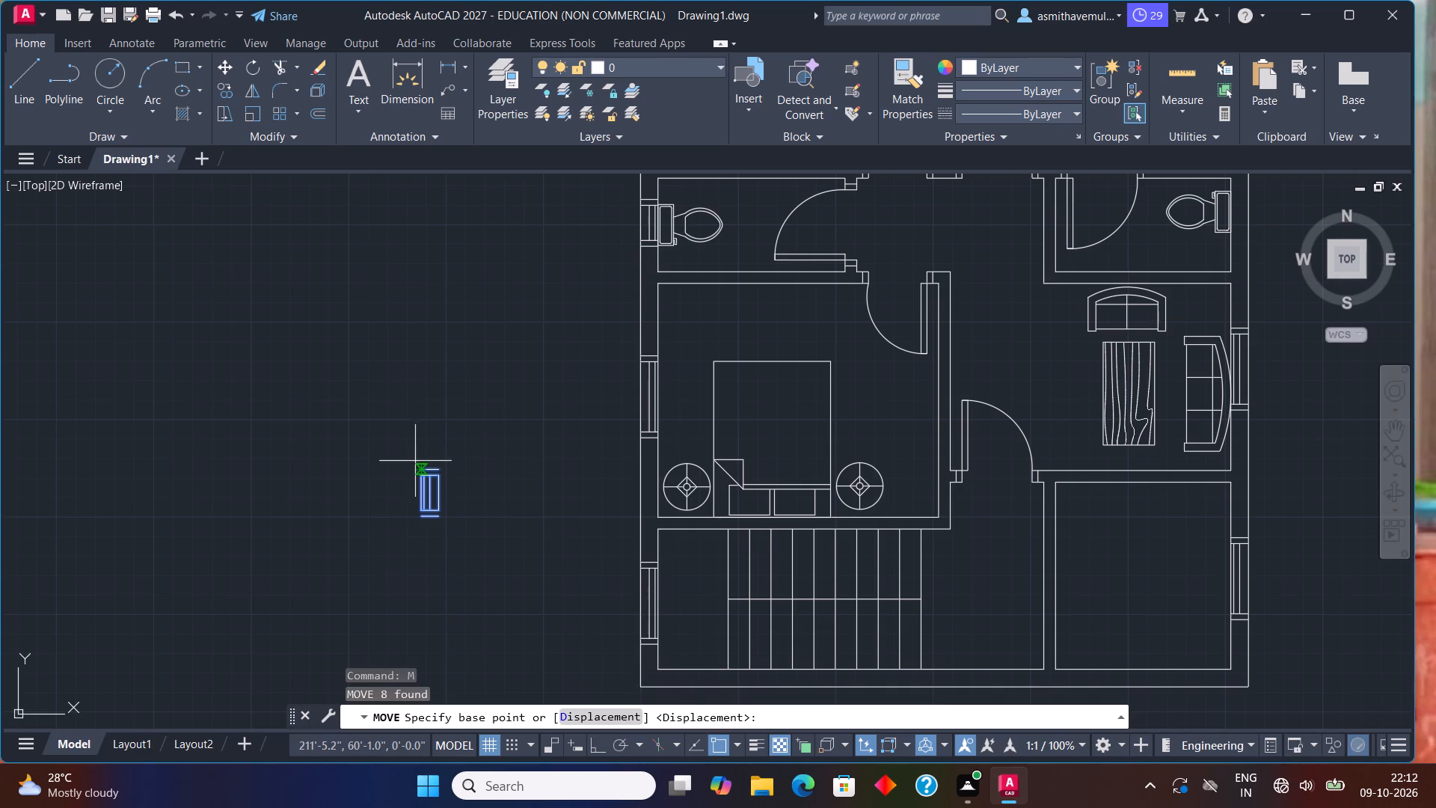
{"action": "left_click", "coordinate": [417, 466]}
{"action": "scroll", "coordinate": [782, 377], "scroll_direction": "down", "scroll_amount": 2}
{"action": "middle_click_drag", "start_coordinate": [1043, 346], "coordinate": [645, 430]}
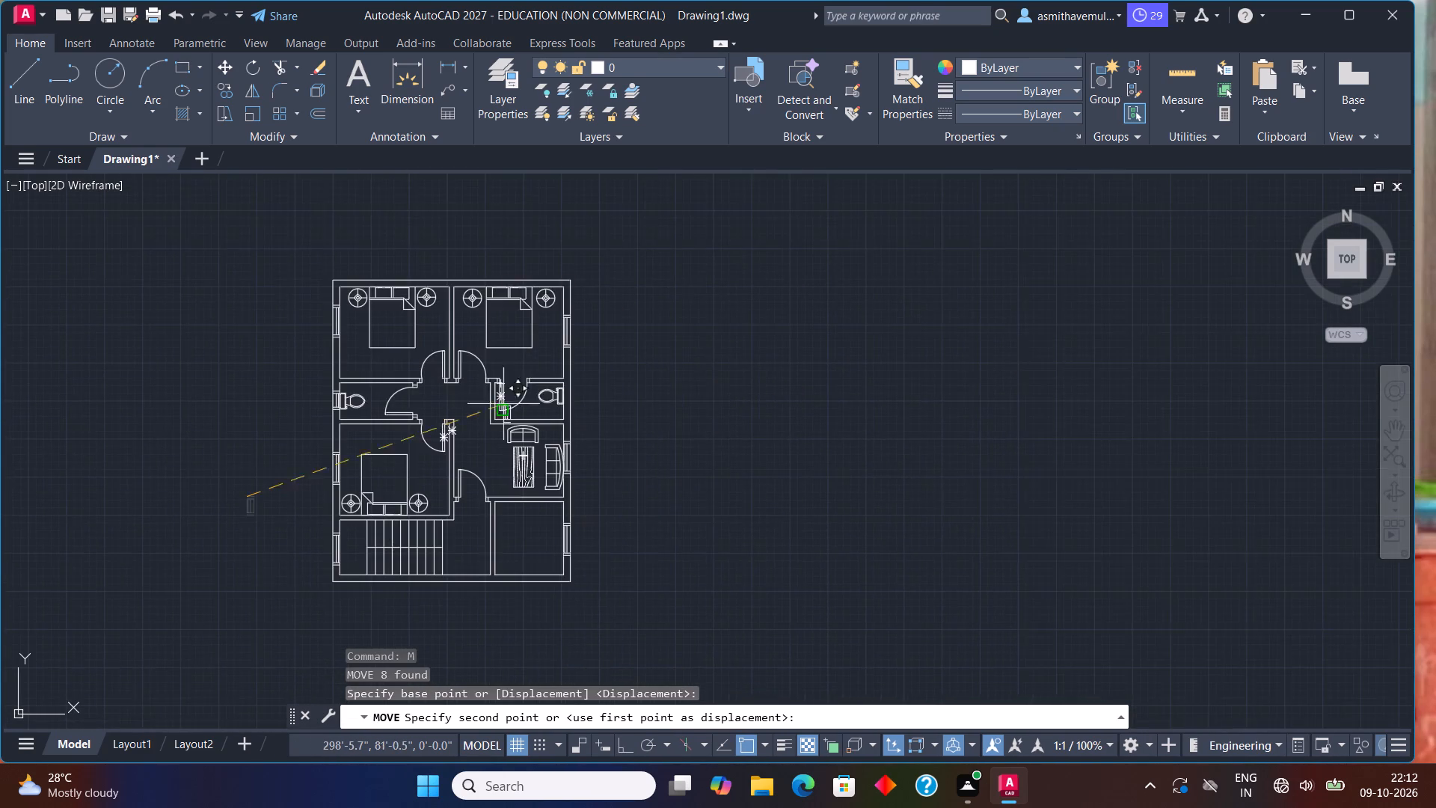
{"action": "scroll", "coordinate": [469, 396], "scroll_direction": "up", "scroll_amount": 2}
{"action": "scroll", "coordinate": [684, 367], "scroll_direction": "up", "scroll_amount": 2}
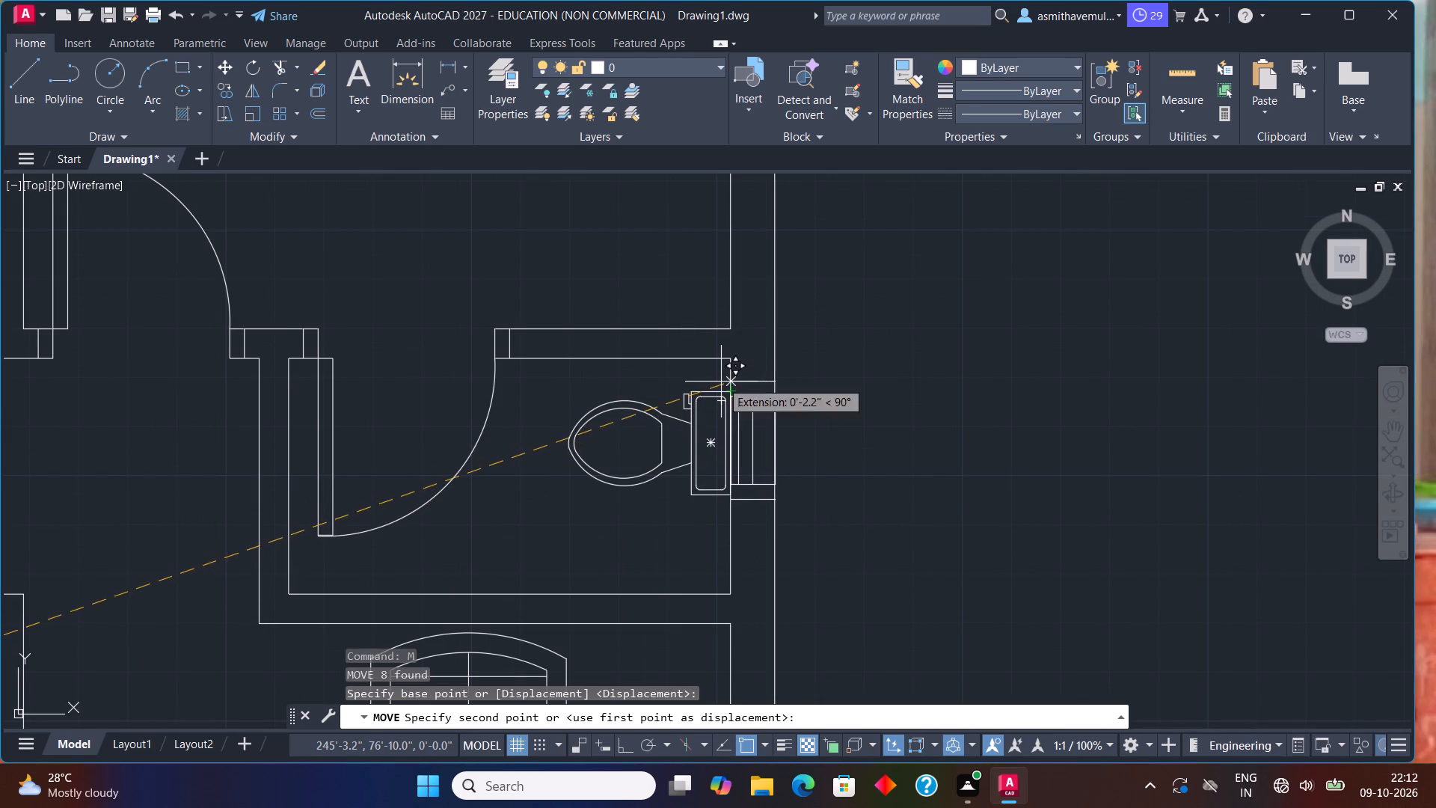
{"action": "scroll", "coordinate": [727, 379], "scroll_direction": "up", "scroll_amount": 3}
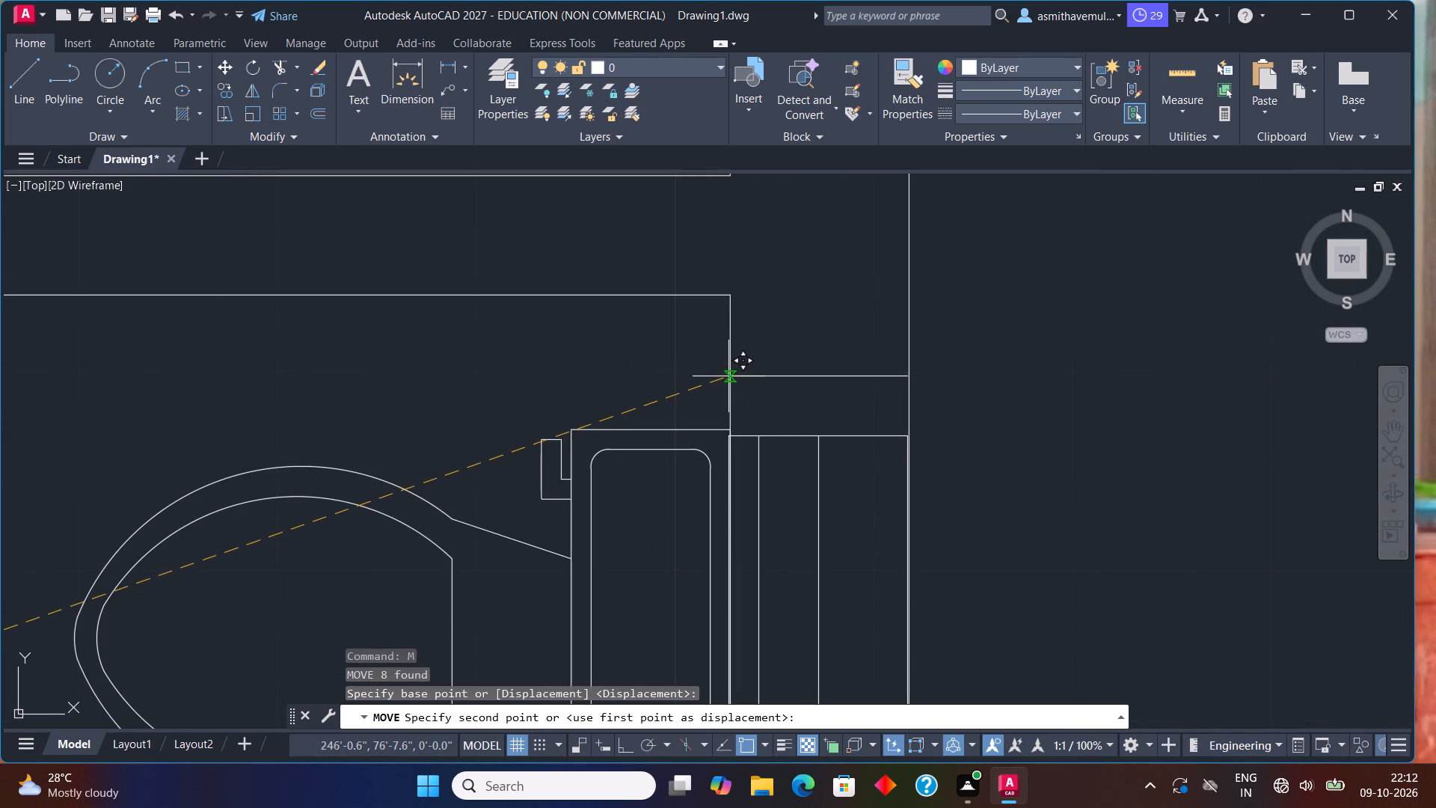
{"action": "left_click", "coordinate": [731, 375]}
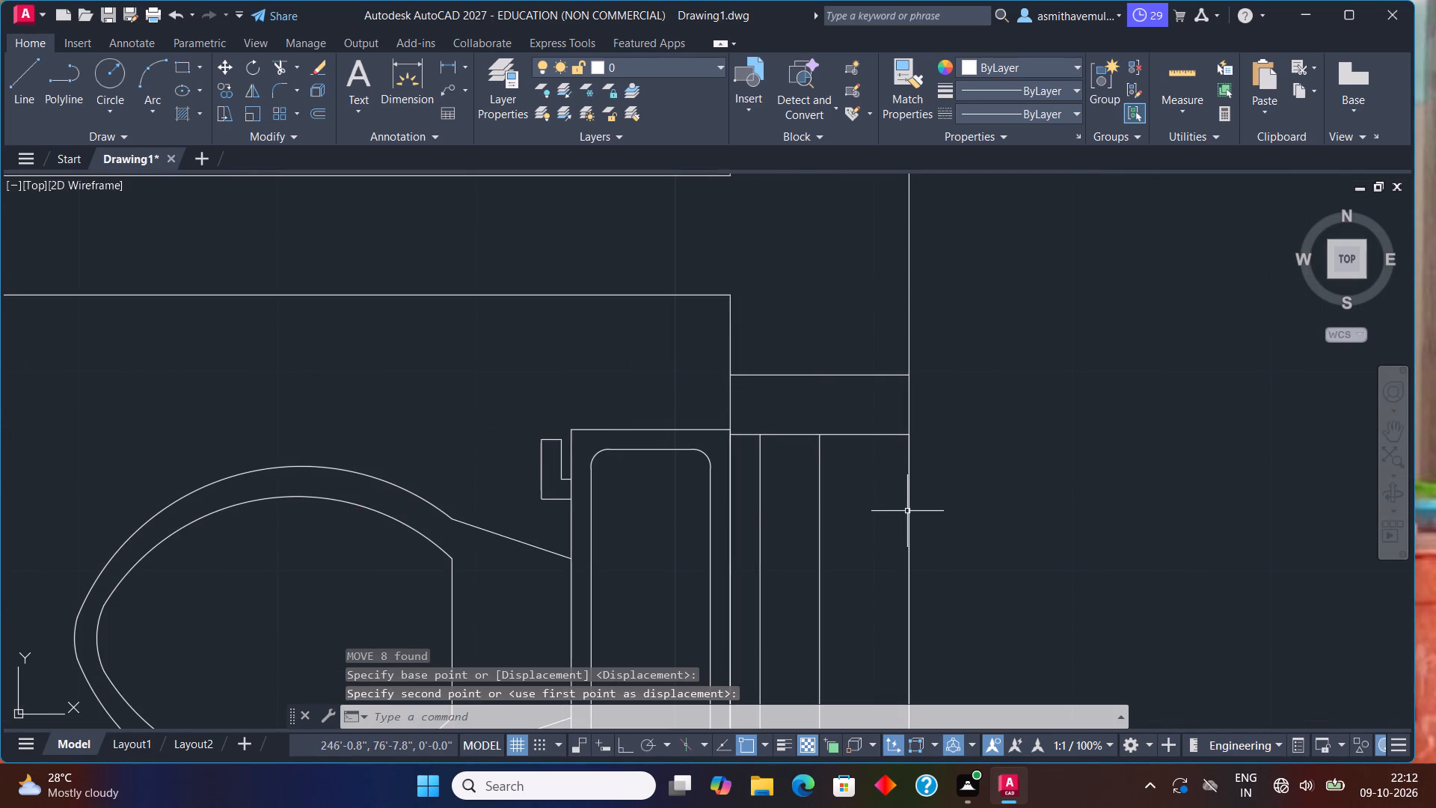
Delete the two outer long edges of the east bathroom's window, which lie on the inner and outer wall lines.
{"action": "left_click", "coordinate": [908, 512]}
{"action": "left_click", "coordinate": [733, 535]}
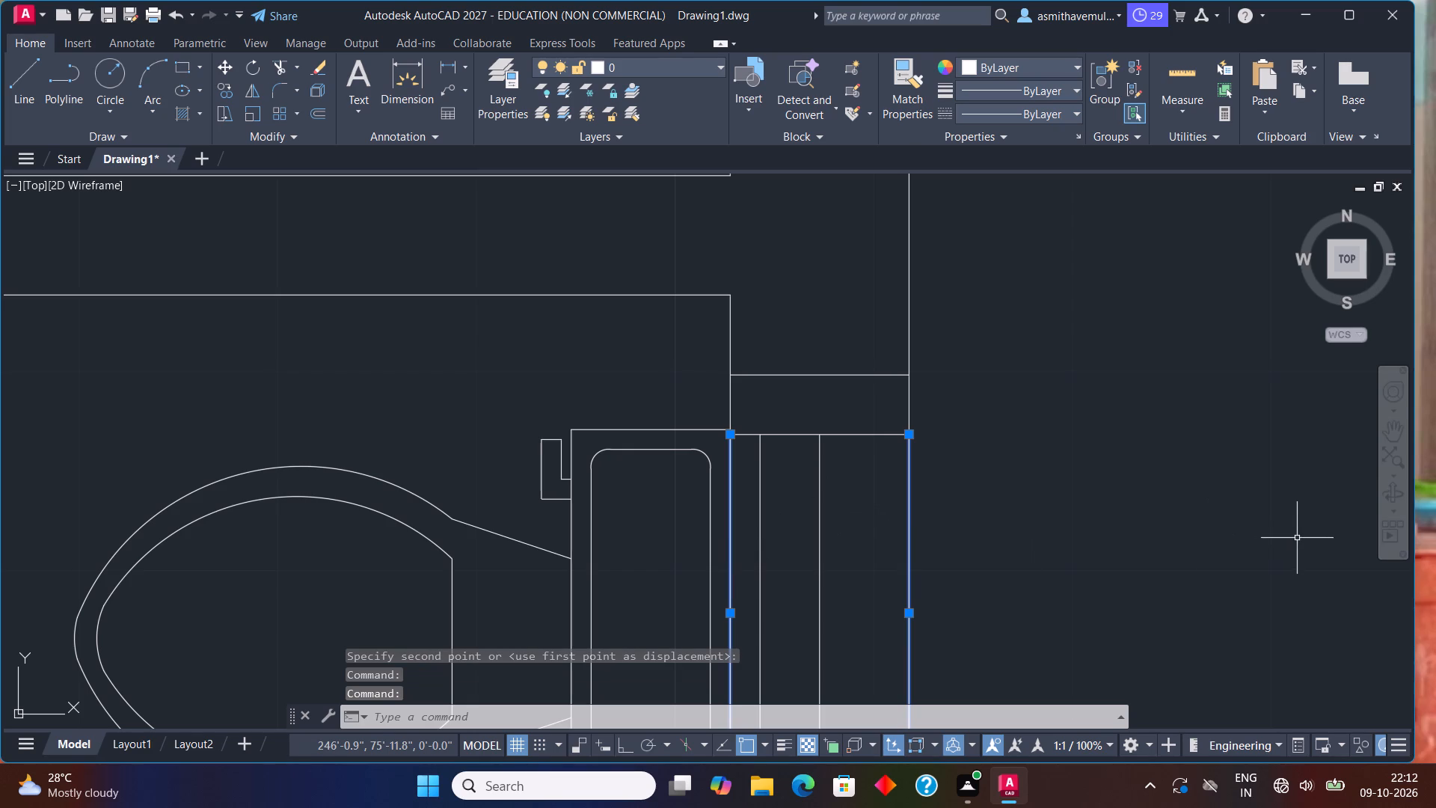
{"action": "key", "text": "Delete"}
{"action": "scroll", "coordinate": [1157, 389], "scroll_direction": "down", "scroll_amount": 3}
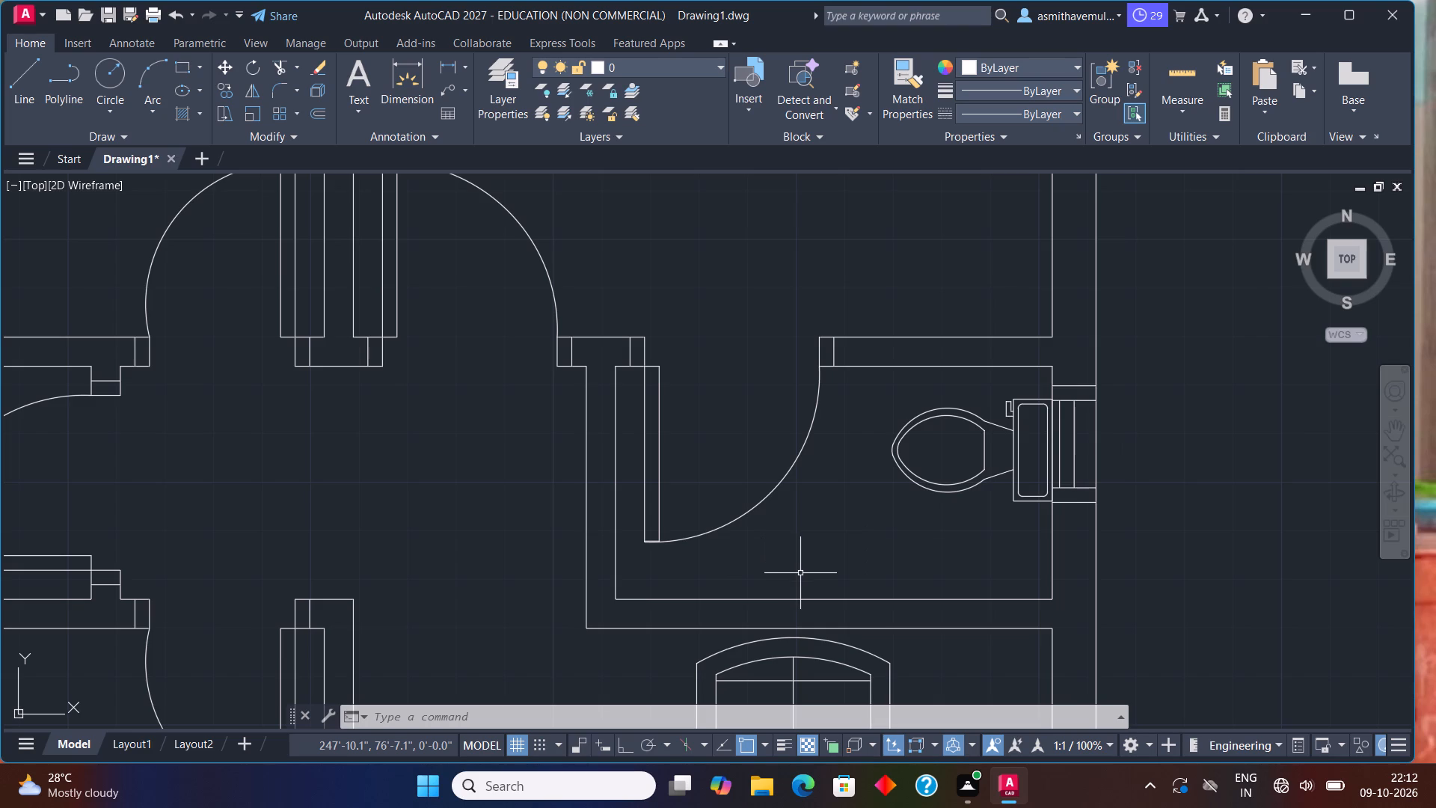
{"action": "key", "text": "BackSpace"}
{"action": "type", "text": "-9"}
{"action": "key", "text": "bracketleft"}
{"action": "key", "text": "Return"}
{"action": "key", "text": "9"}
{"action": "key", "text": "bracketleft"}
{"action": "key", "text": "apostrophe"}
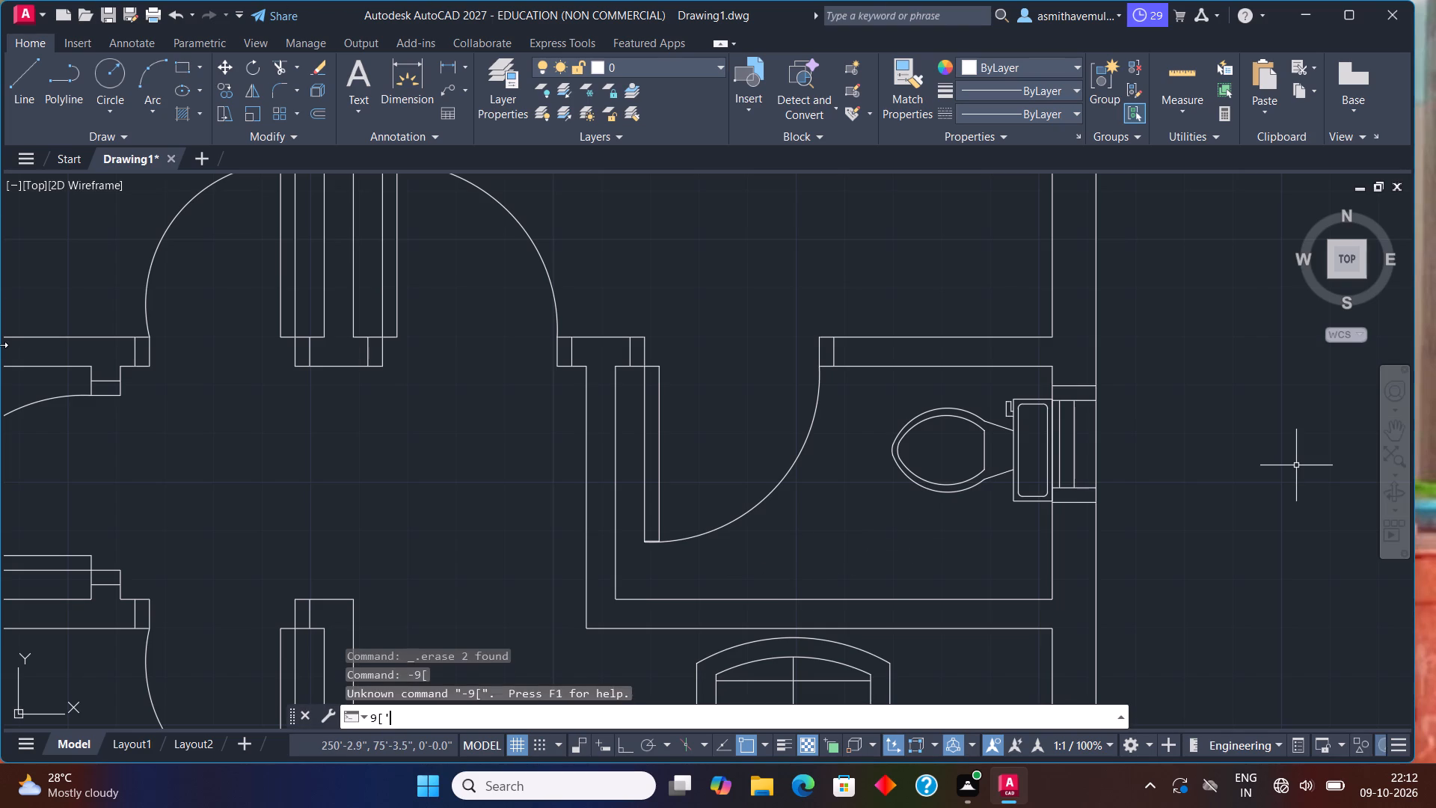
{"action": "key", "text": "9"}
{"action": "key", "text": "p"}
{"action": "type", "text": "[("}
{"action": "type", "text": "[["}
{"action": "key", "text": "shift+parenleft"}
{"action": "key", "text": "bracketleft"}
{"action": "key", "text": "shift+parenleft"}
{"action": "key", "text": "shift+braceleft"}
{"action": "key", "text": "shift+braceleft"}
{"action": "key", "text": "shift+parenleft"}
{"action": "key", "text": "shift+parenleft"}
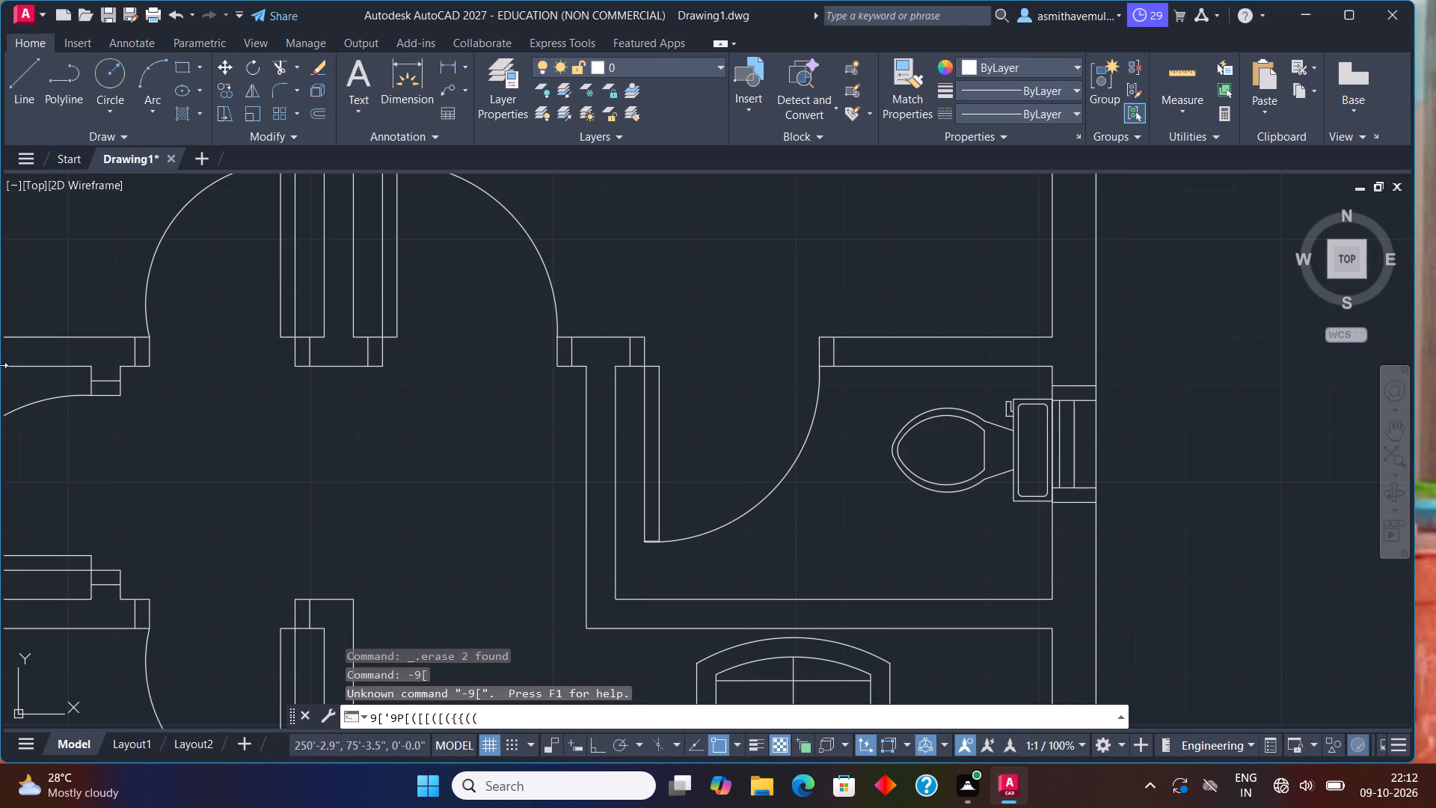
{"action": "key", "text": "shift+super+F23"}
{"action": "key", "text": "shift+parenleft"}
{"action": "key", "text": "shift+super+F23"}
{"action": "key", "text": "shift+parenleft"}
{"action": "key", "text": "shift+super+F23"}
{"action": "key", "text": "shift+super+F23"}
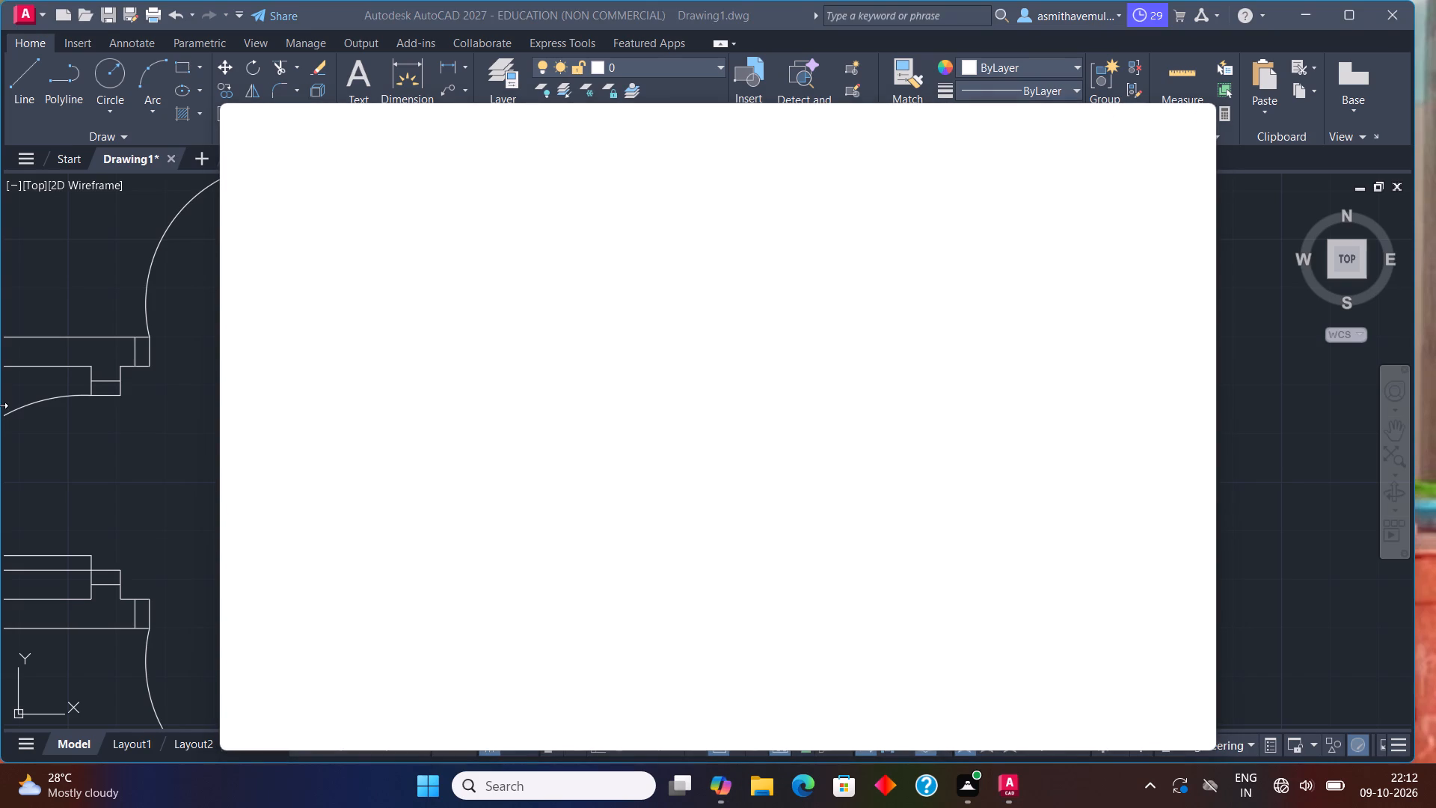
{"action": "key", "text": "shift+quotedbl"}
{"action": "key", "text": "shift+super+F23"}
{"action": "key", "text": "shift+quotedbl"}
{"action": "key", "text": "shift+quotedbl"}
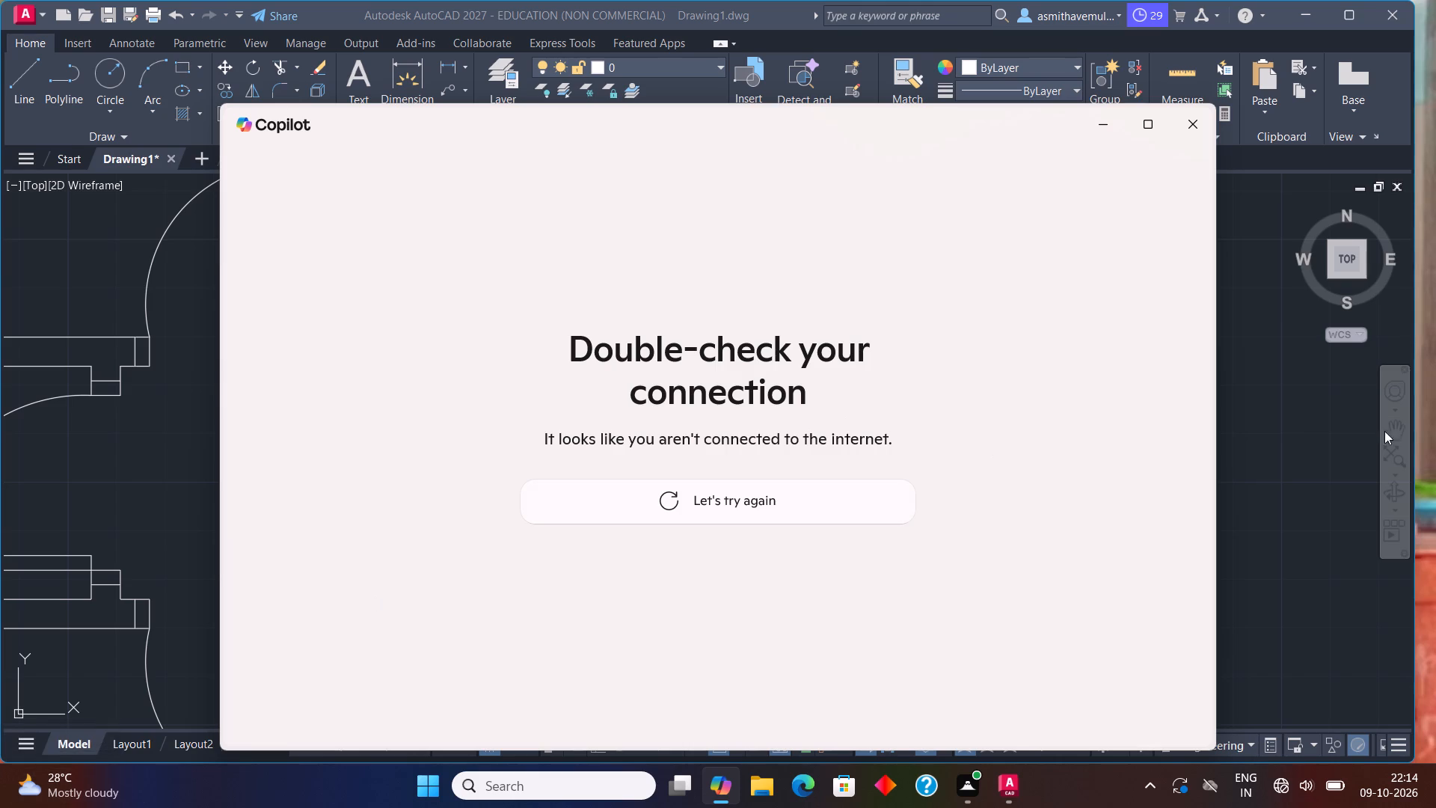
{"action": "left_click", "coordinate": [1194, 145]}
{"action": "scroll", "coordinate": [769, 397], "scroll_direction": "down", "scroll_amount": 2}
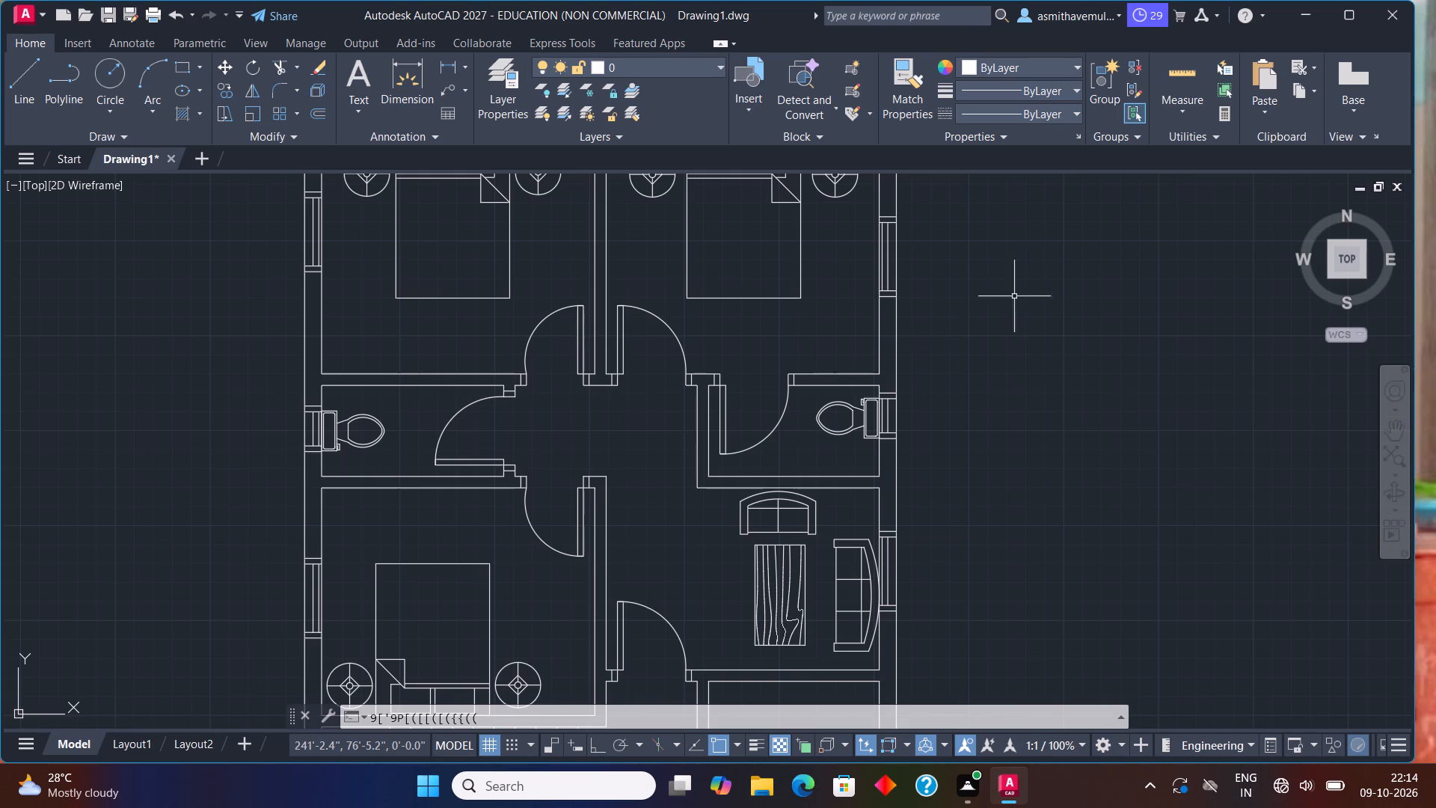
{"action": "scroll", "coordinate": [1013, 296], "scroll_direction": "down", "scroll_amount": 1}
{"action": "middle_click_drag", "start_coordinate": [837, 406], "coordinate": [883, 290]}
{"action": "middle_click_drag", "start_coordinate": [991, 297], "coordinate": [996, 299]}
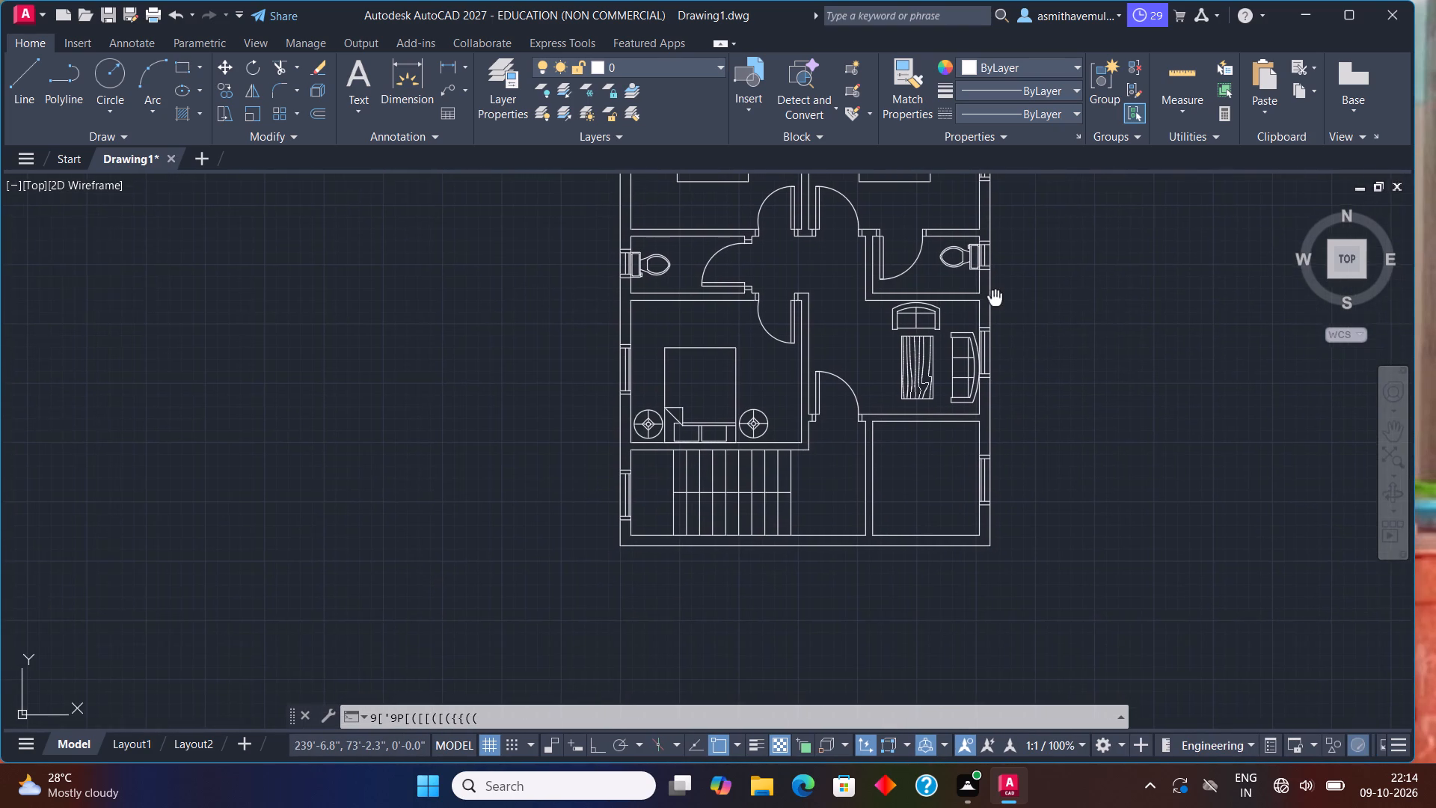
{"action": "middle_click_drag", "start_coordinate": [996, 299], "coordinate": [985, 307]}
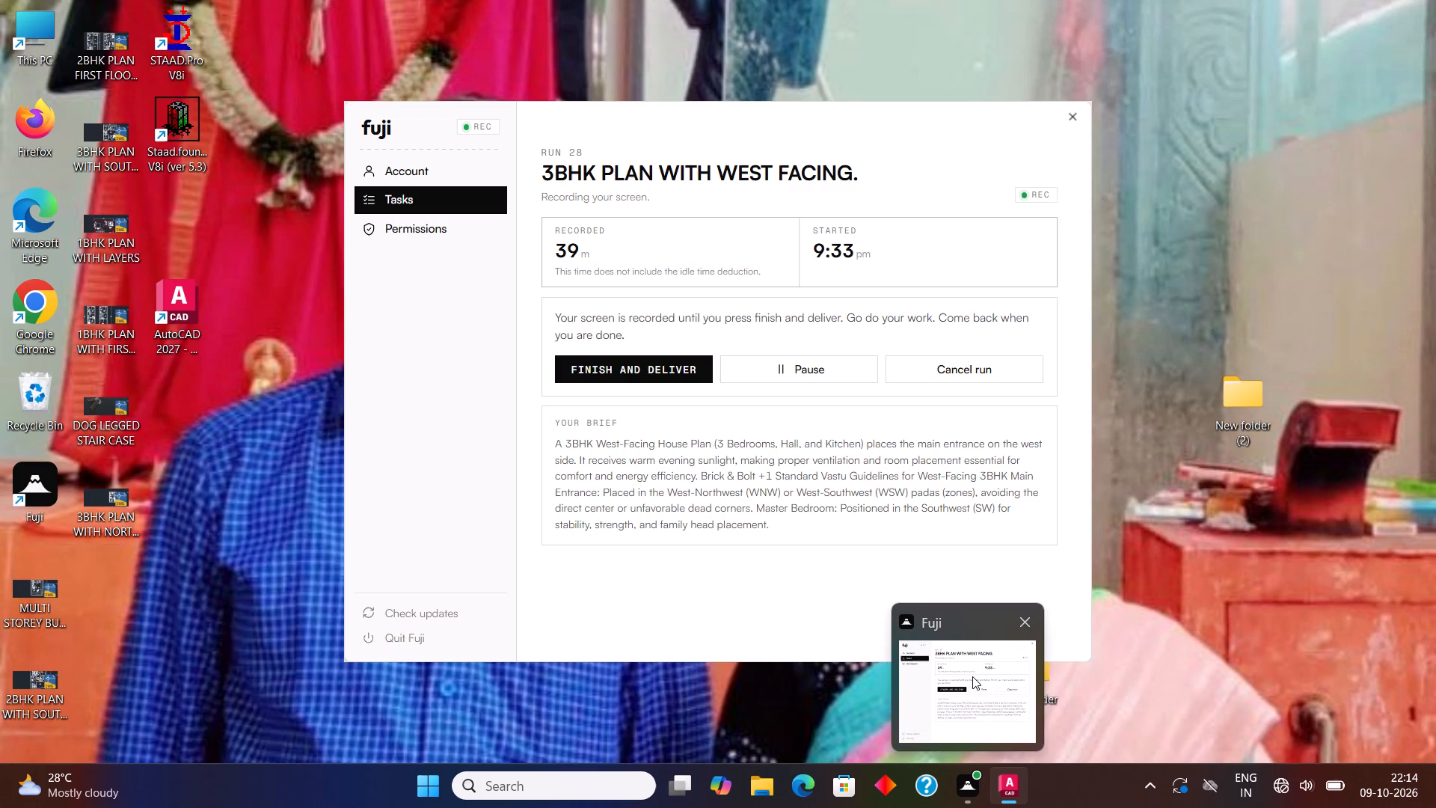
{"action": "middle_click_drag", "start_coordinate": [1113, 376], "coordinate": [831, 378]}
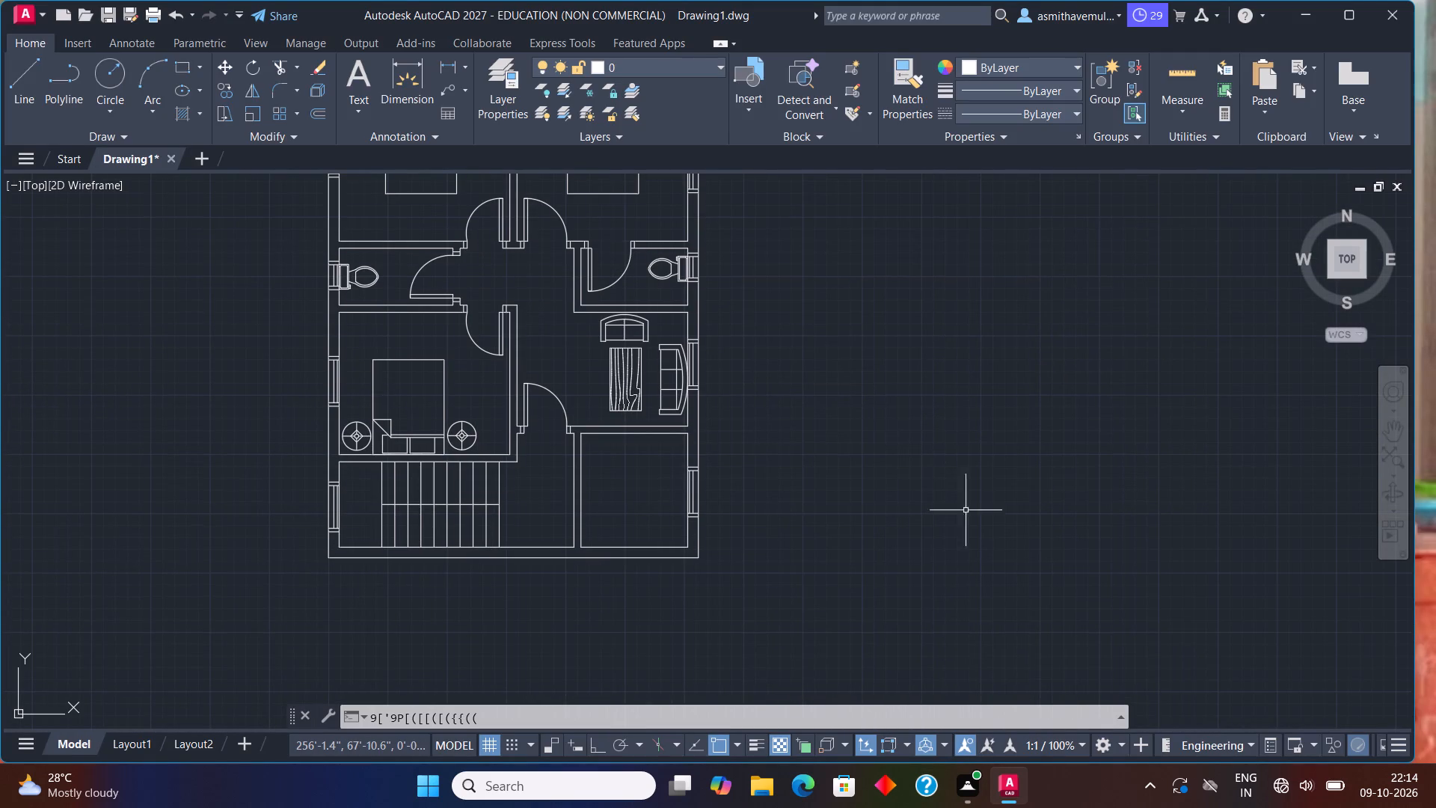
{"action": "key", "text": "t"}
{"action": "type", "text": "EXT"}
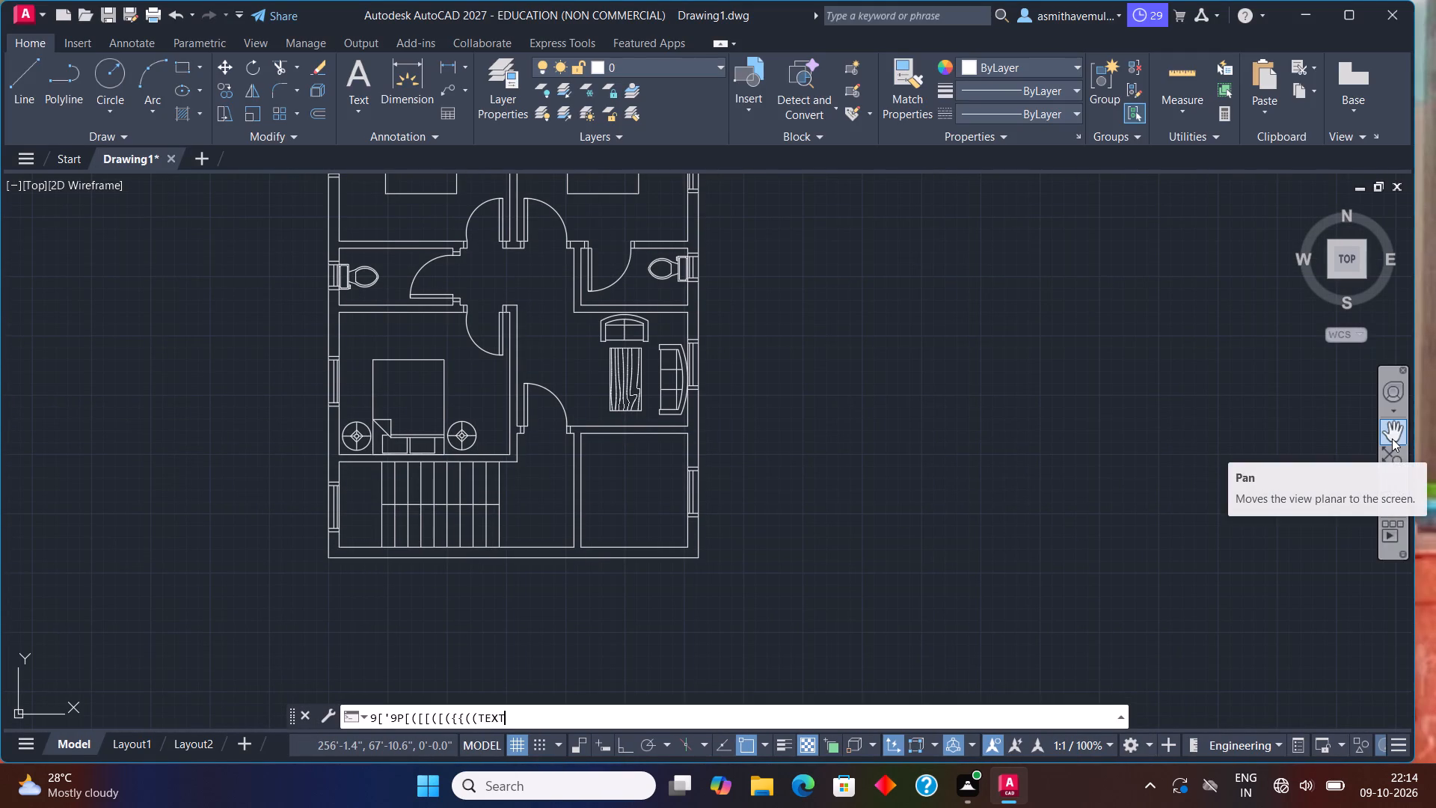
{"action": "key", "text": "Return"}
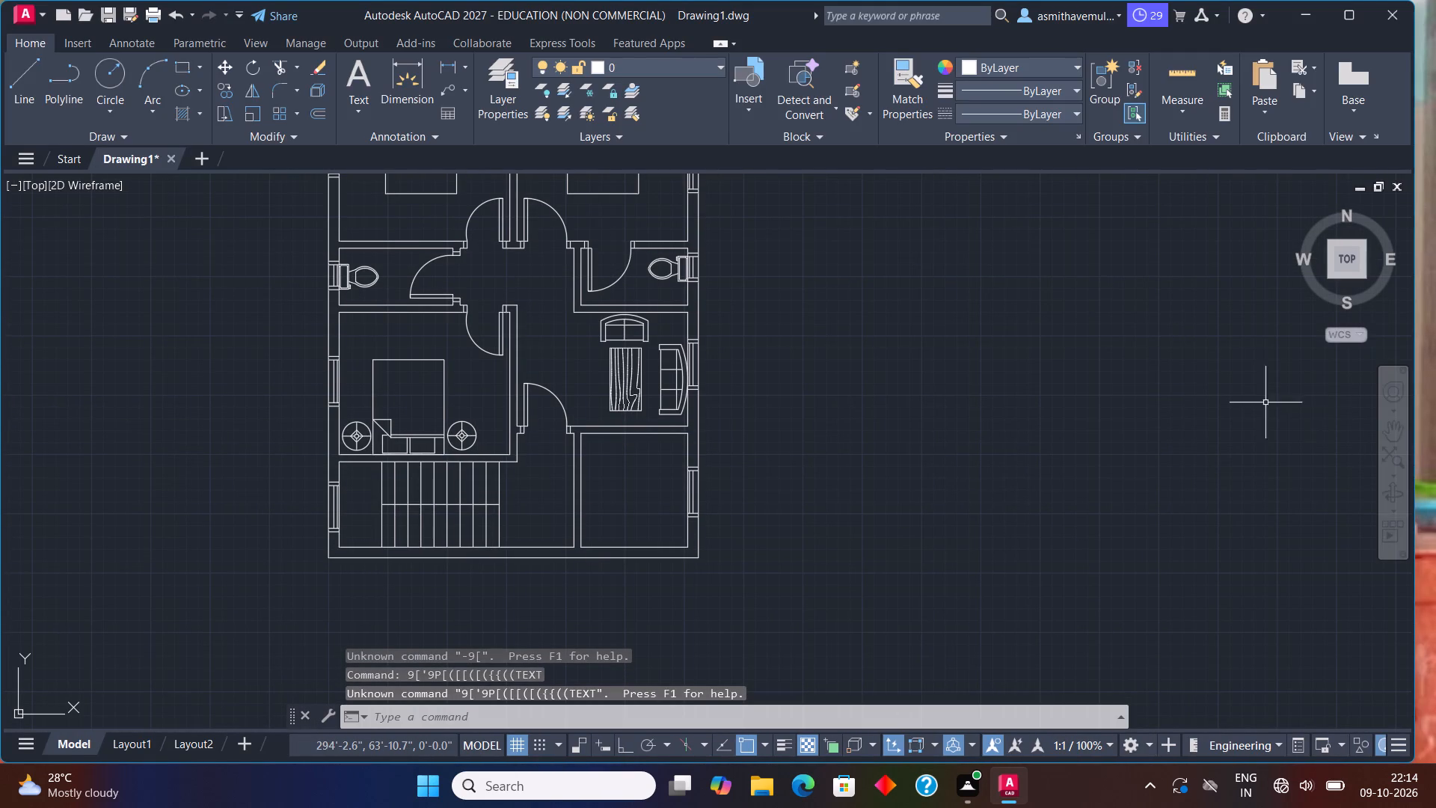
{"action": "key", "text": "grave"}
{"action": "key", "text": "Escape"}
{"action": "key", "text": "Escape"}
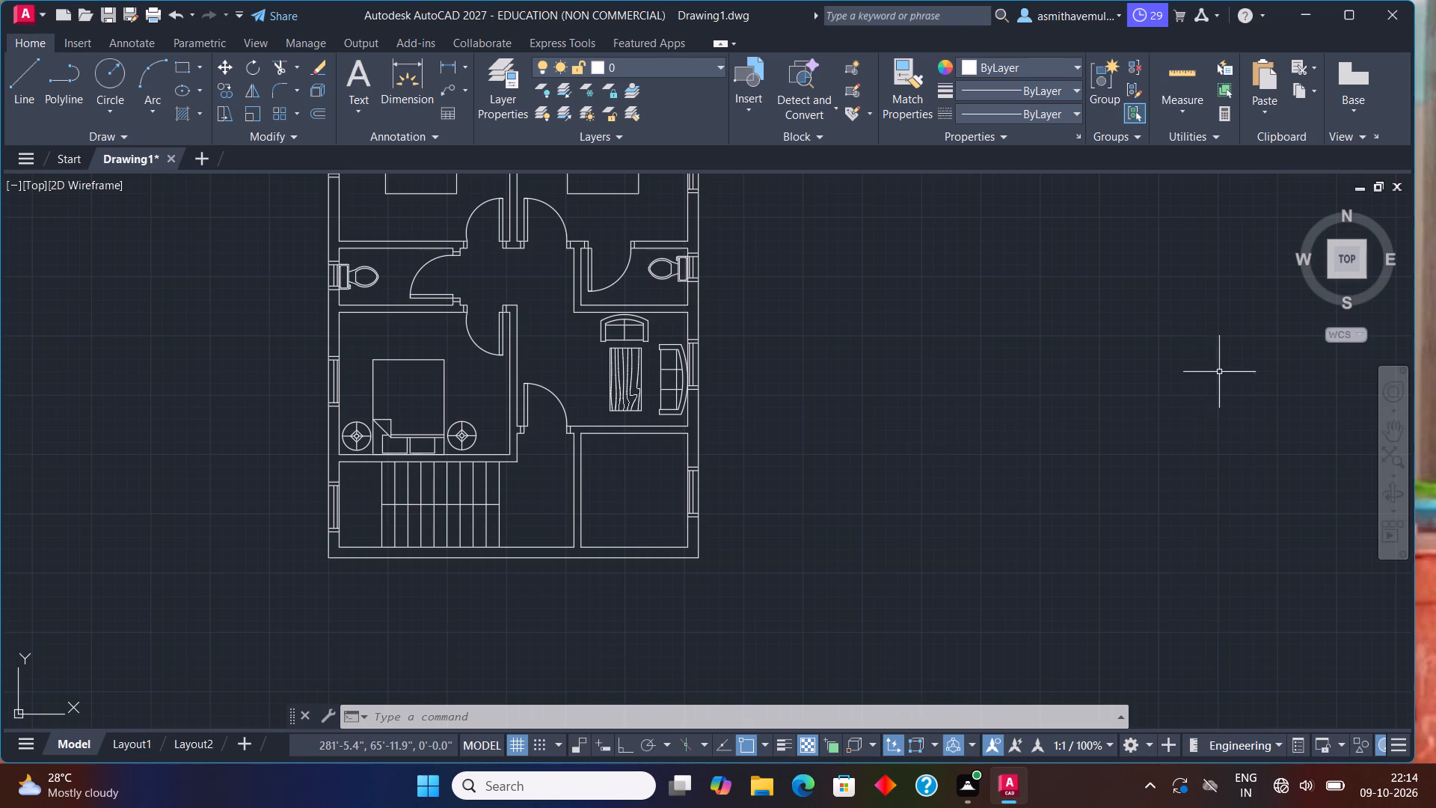
Start single-line text in the empty area east of the plan with a 6" height and 0° rotation.
{"action": "middle_click_drag", "start_coordinate": [876, 346], "coordinate": [859, 304]}
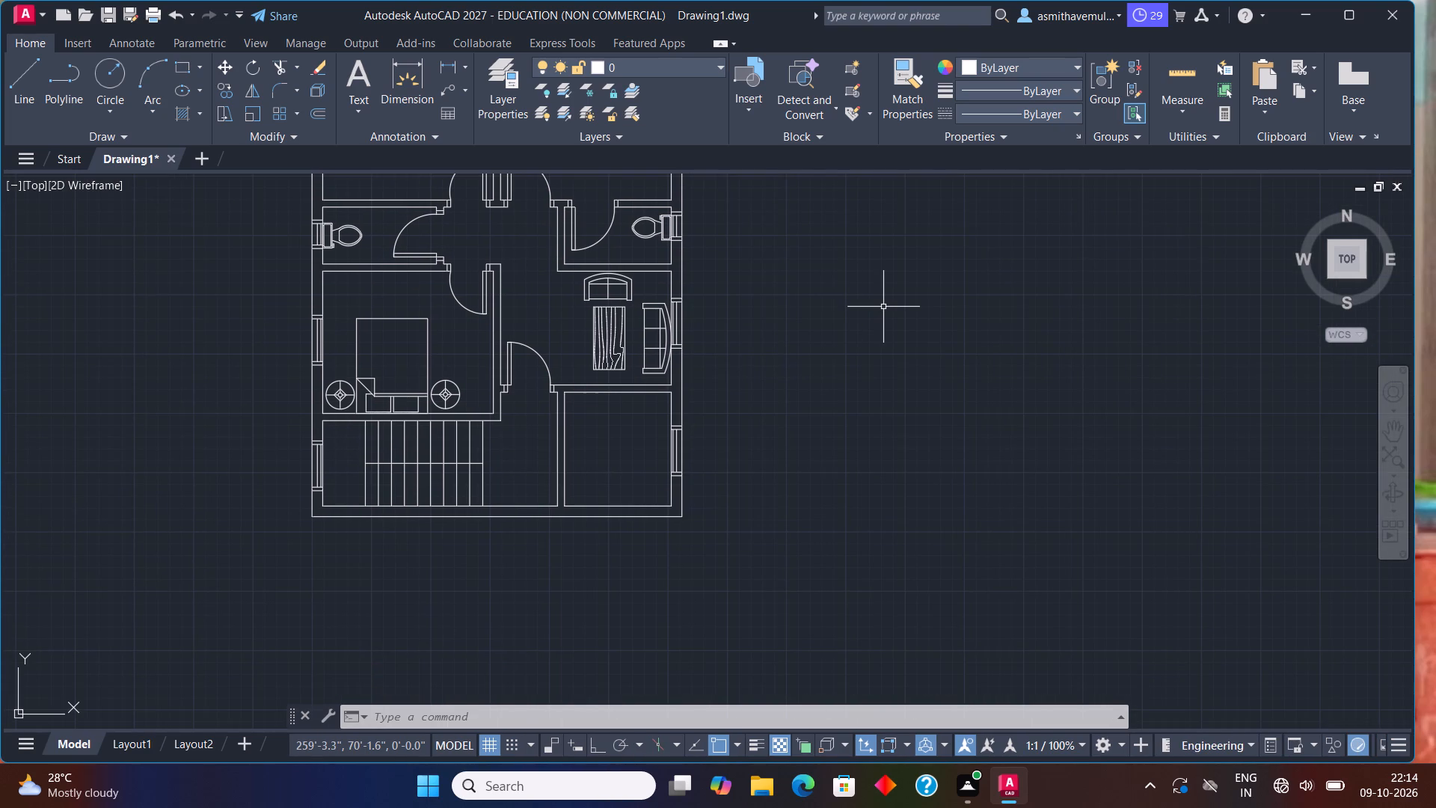
{"action": "type", "text": "TEXT"}
{"action": "key", "text": "Return"}
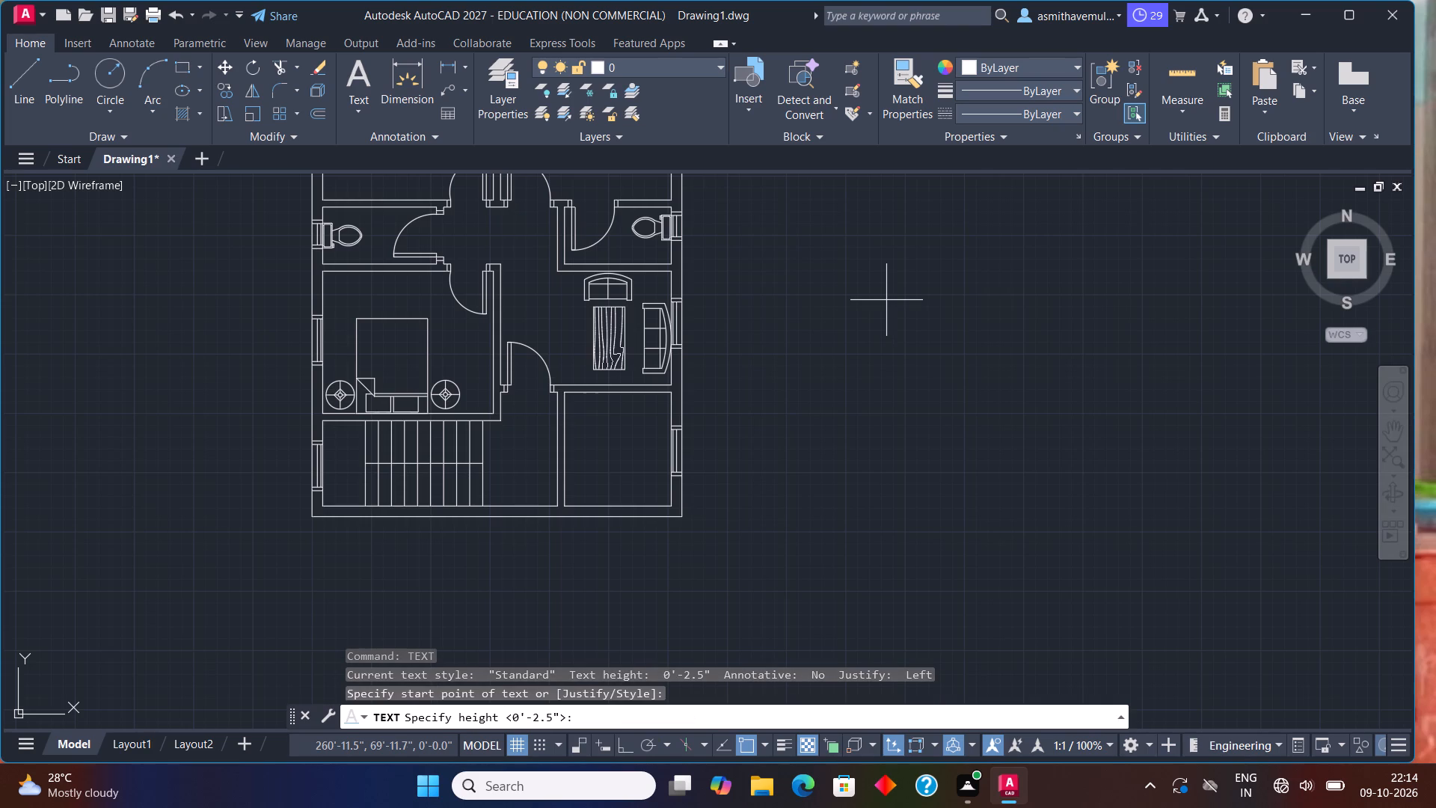
{"action": "left_click", "coordinate": [886, 300]}
{"action": "key", "text": "6"}
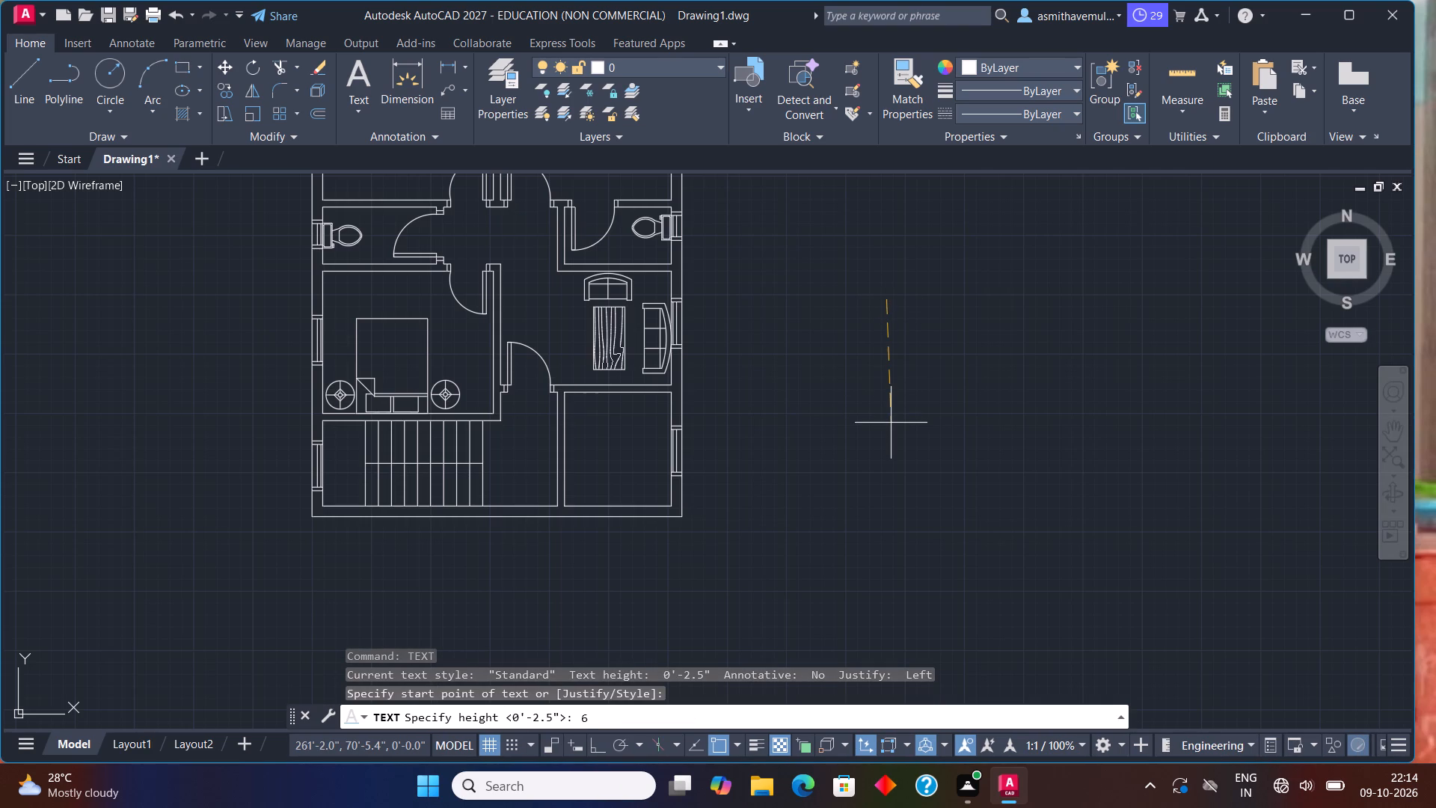
{"action": "key", "text": "shift+quotedbl"}
{"action": "key", "text": "Return"}
{"action": "key", "text": "0"}
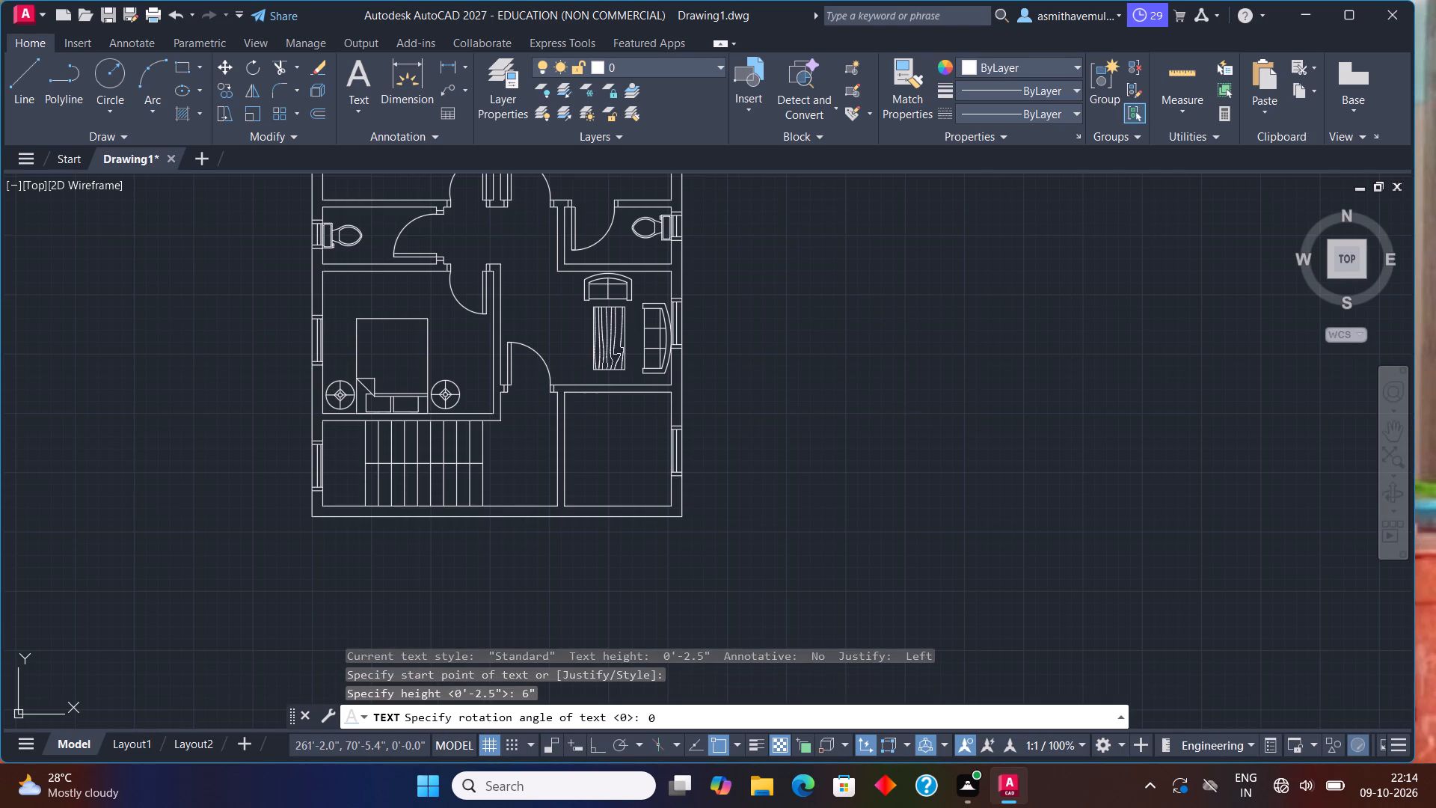
{"action": "key", "text": "Return"}
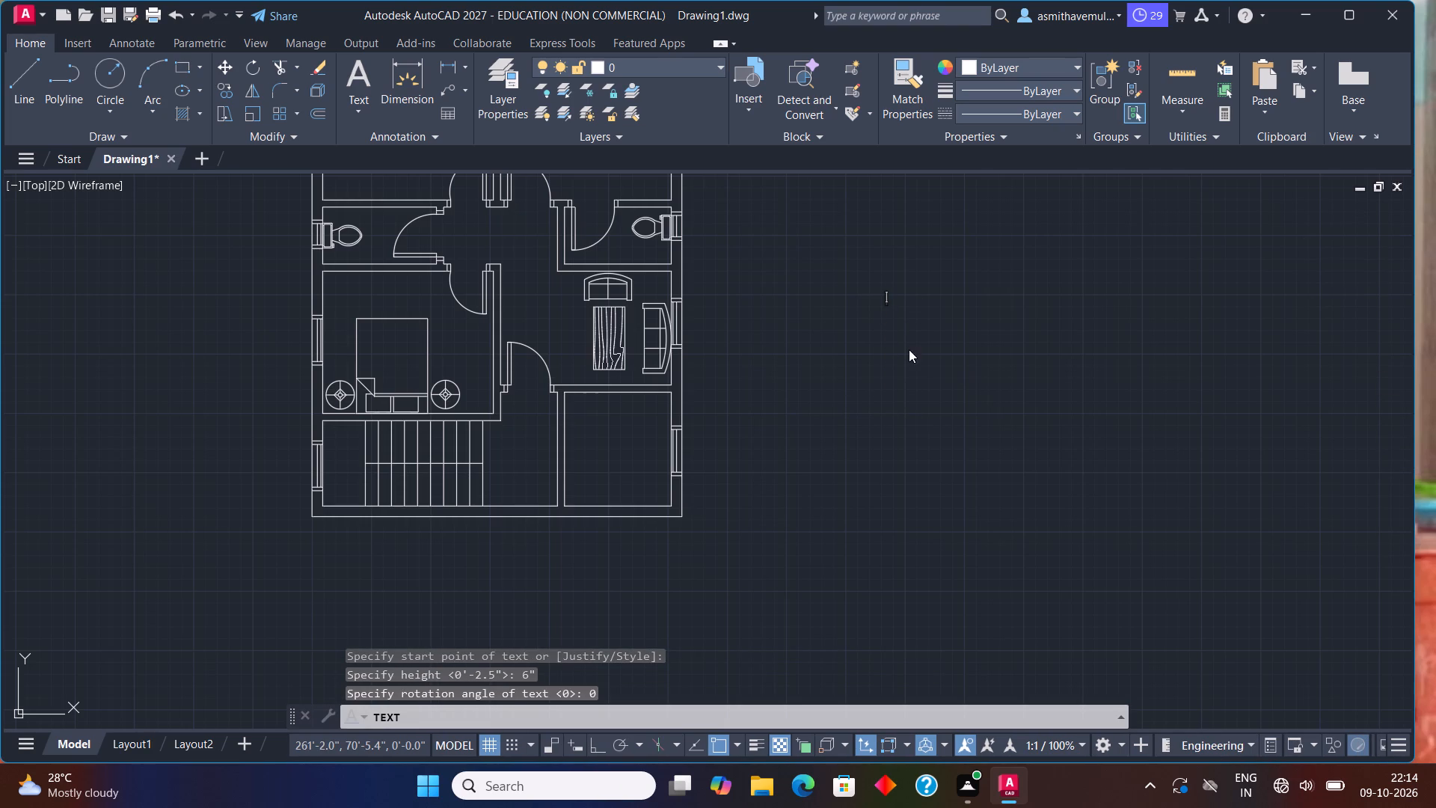
Label the northeast bedroom below its bed with the two lines "BED ROOM - 2" and "12'X10'".
{"action": "scroll", "coordinate": [856, 325], "scroll_direction": "up", "scroll_amount": 1}
{"action": "middle_click_drag", "start_coordinate": [841, 316], "coordinate": [1078, 700]}
{"action": "scroll", "coordinate": [727, 485], "scroll_direction": "down", "scroll_amount": 1}
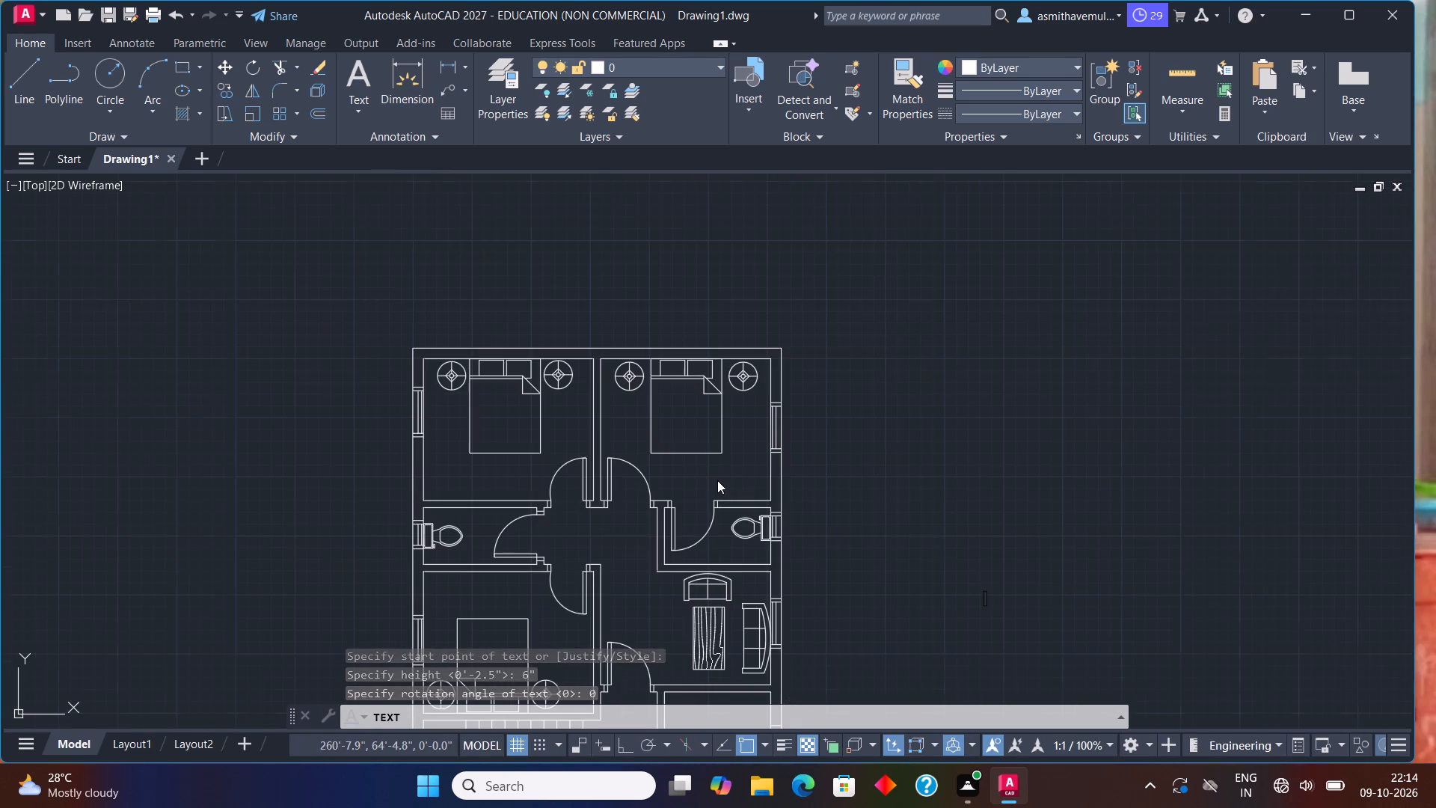
{"action": "middle_click_drag", "start_coordinate": [699, 461], "coordinate": [800, 385]}
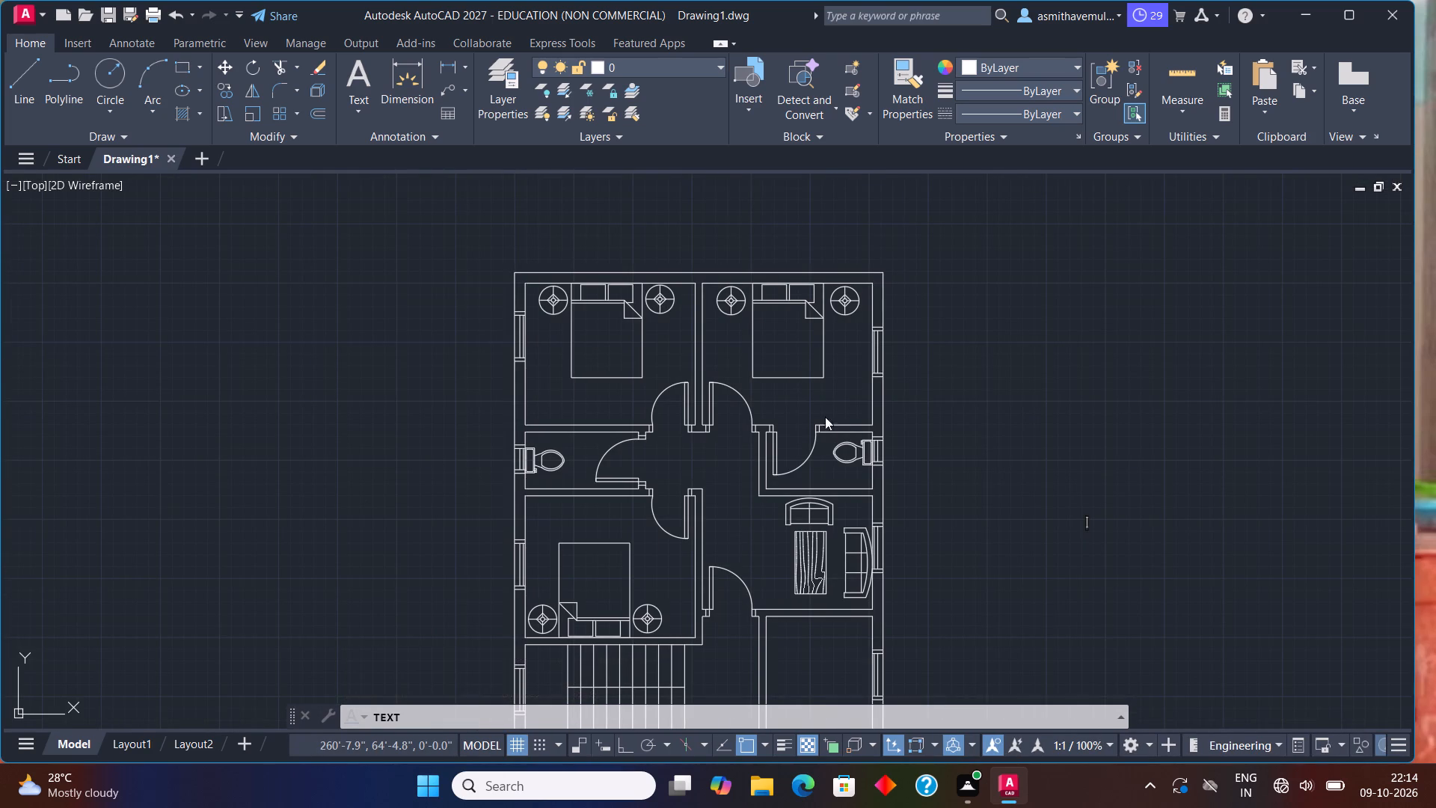
{"action": "left_click", "coordinate": [813, 706]}
{"action": "middle_click_drag", "start_coordinate": [959, 562], "coordinate": [918, 468]}
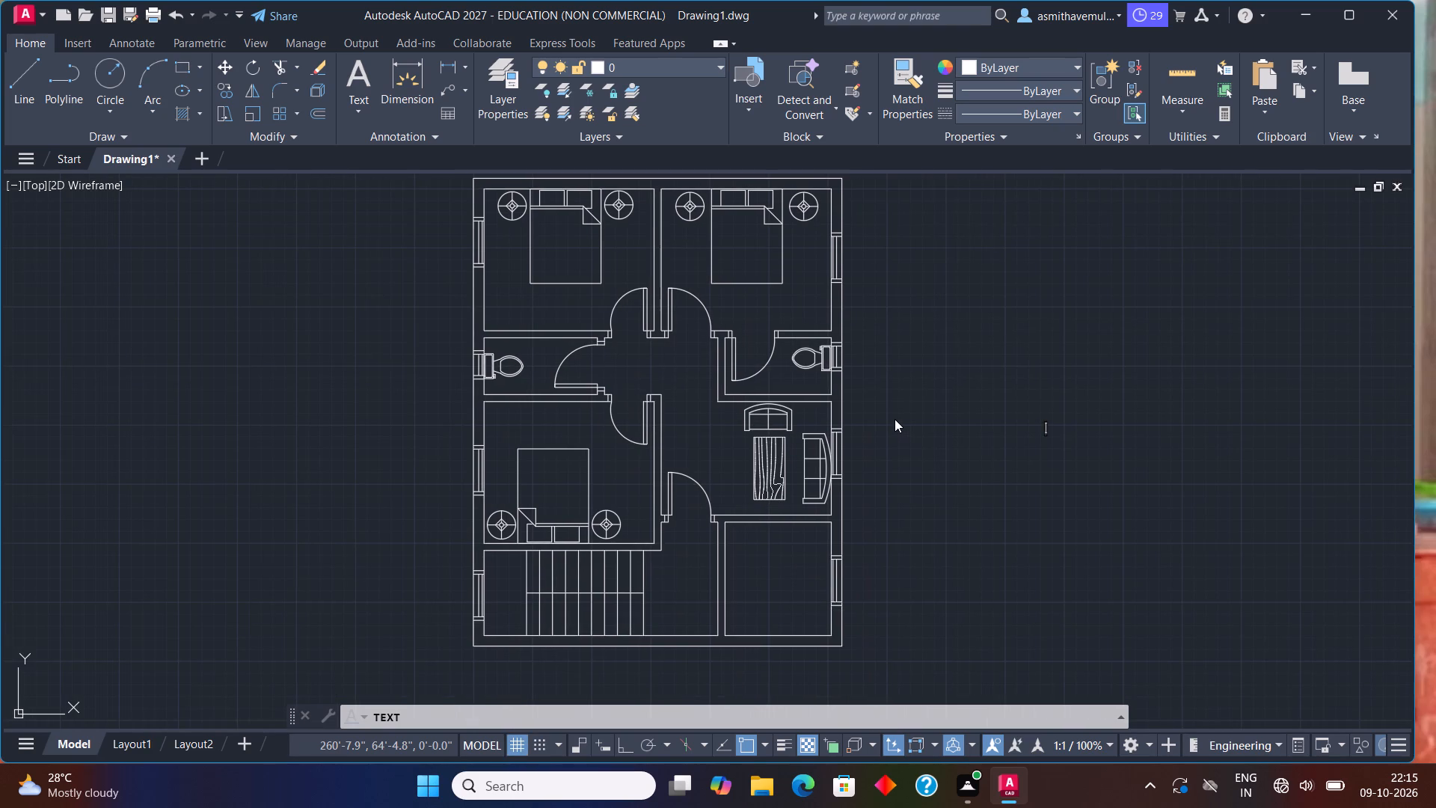
{"action": "key", "text": "r"}
{"action": "key", "text": "BackSpace"}
{"action": "scroll", "coordinate": [823, 301], "scroll_direction": "up", "scroll_amount": 1}
{"action": "scroll", "coordinate": [675, 304], "scroll_direction": "up", "scroll_amount": 1}
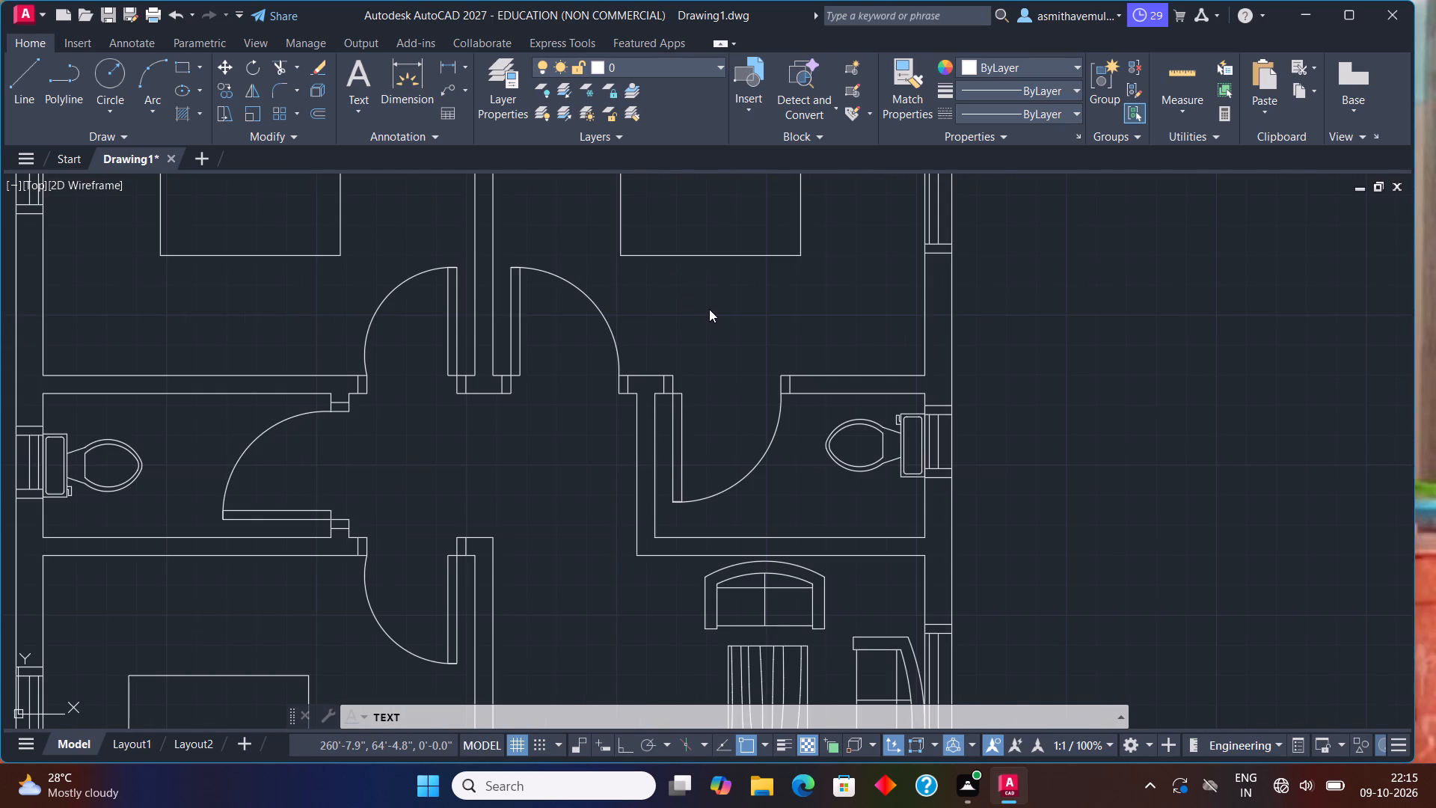
{"action": "middle_click_drag", "start_coordinate": [715, 290], "coordinate": [715, 282]}
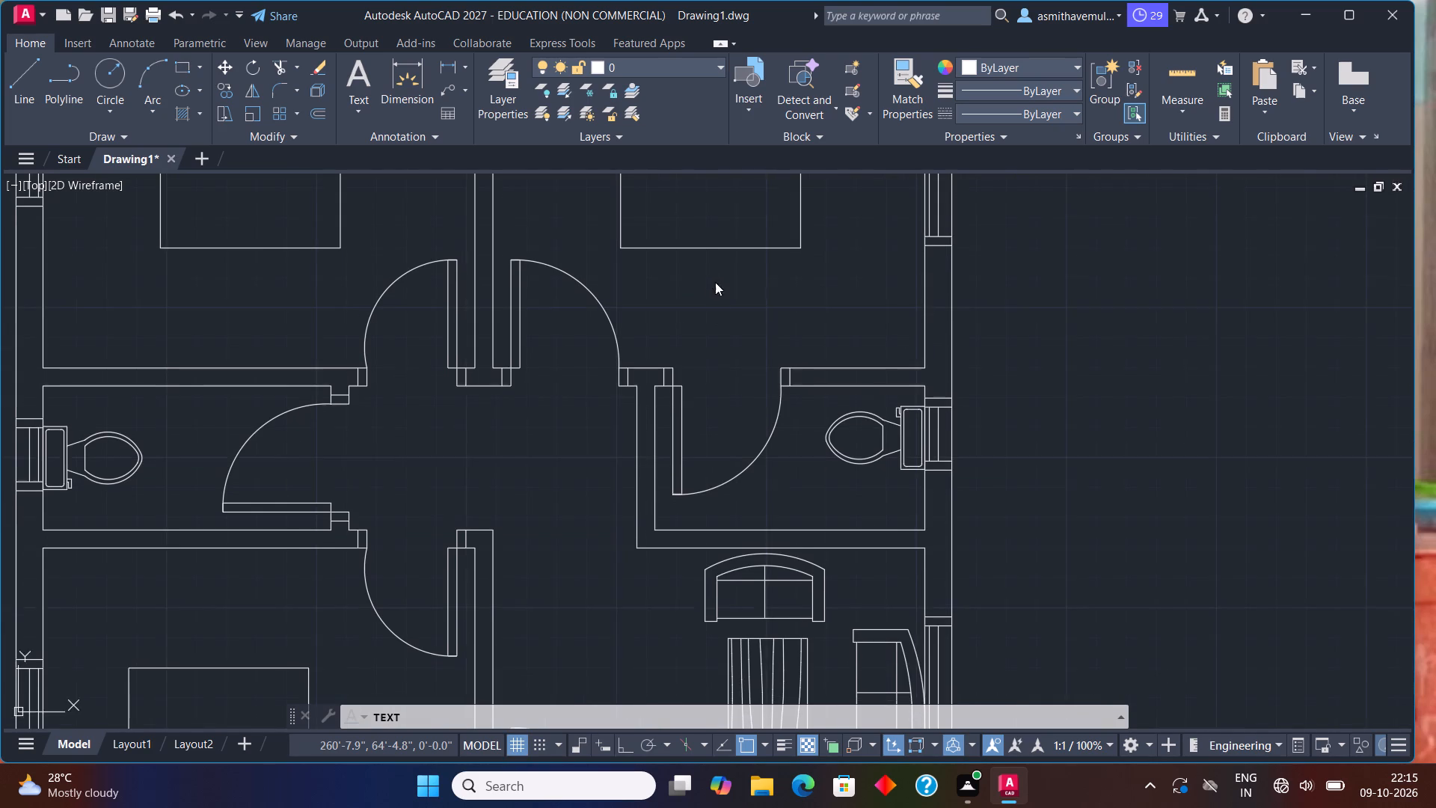
{"action": "scroll", "coordinate": [713, 300], "scroll_direction": "up", "scroll_amount": 1}
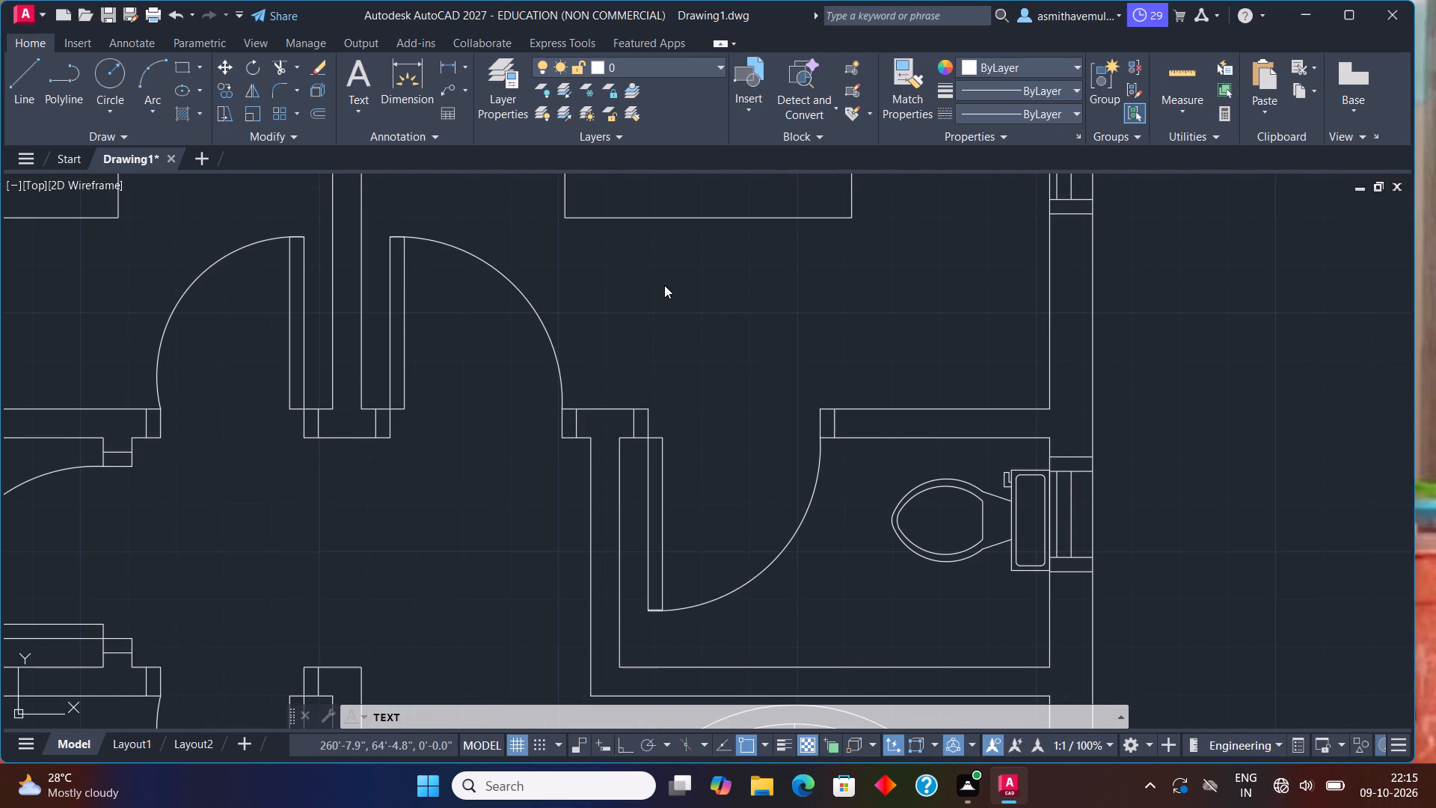
{"action": "left_click", "coordinate": [664, 285]}
{"action": "type", "text": "BED ROOM"}
{"action": "key", "text": "Return"}
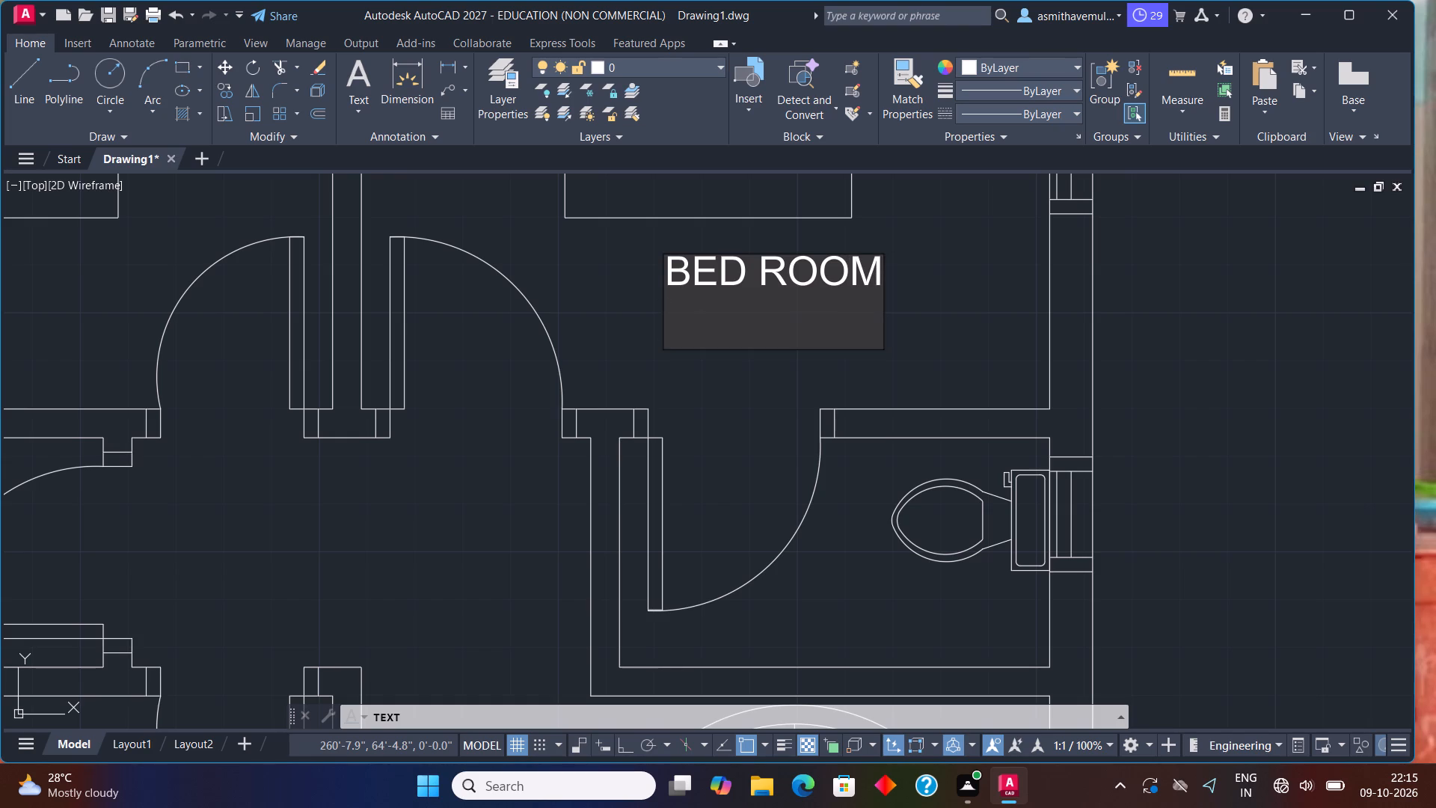
{"action": "key", "text": "BackSpace"}
{"action": "key", "text": "space"}
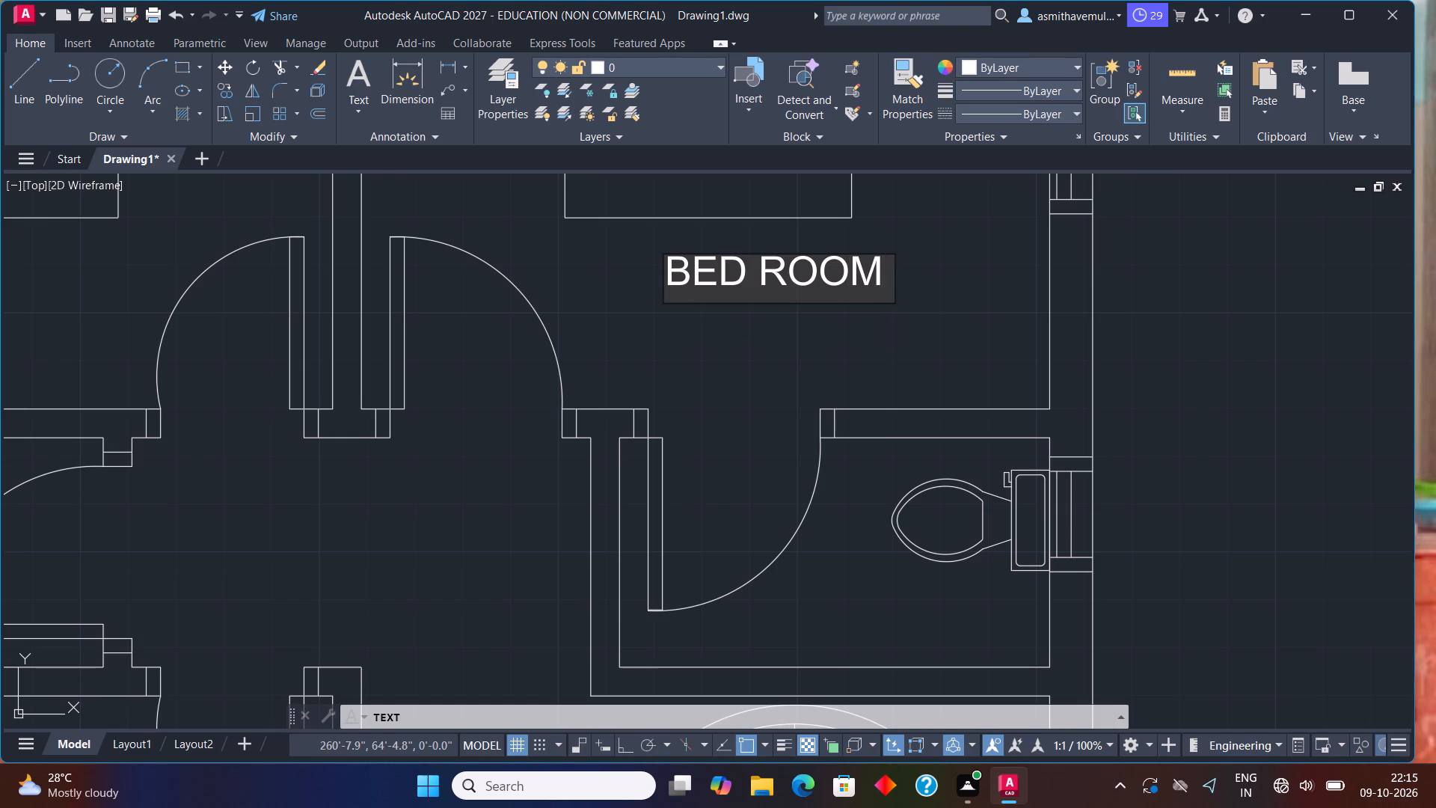
{"action": "key", "text": "2"}
{"action": "key", "text": "BackSpace"}
{"action": "type", "text": "- 2"}
{"action": "key", "text": "Return"}
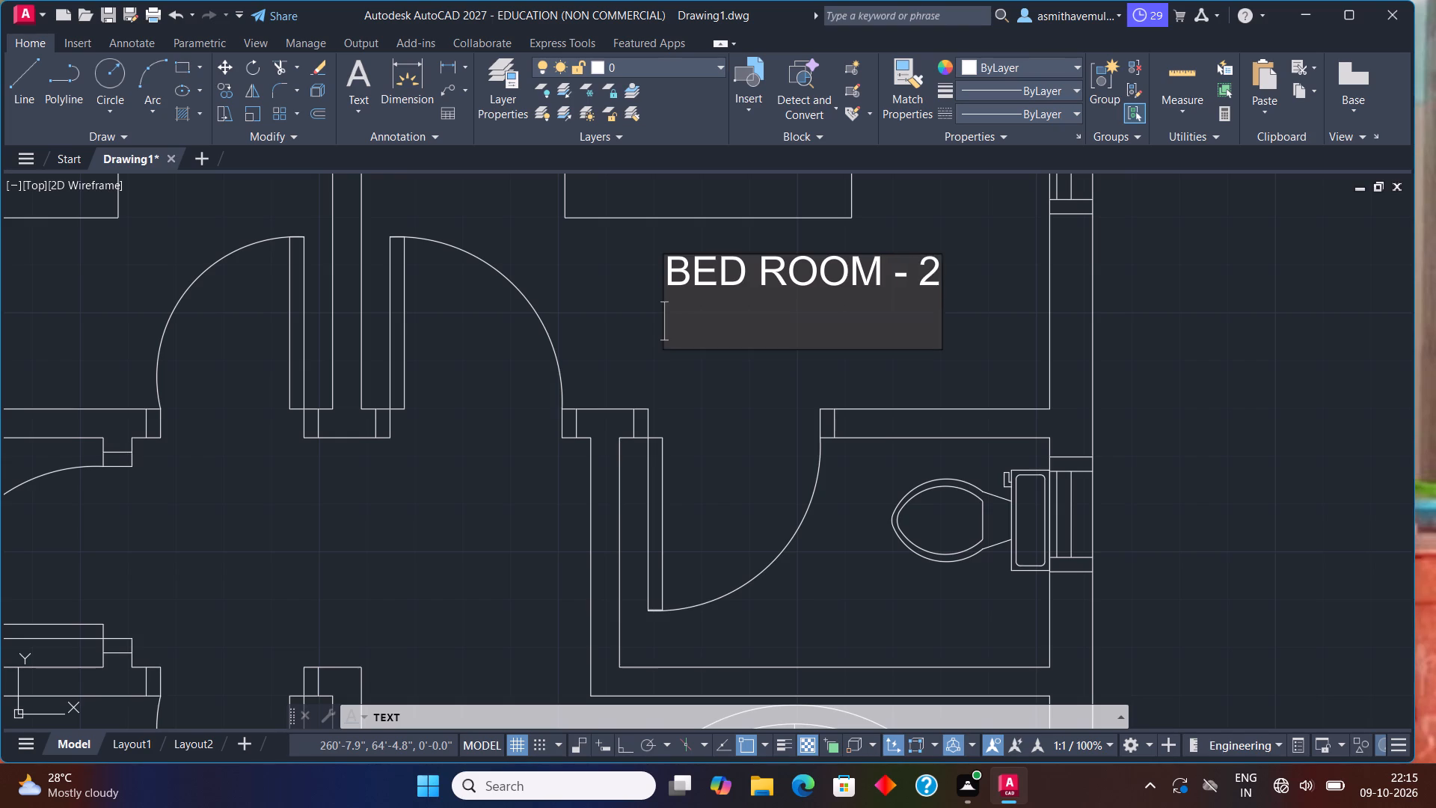
{"action": "type", "text": "12'X"}
{"action": "type", "text": "10'"}
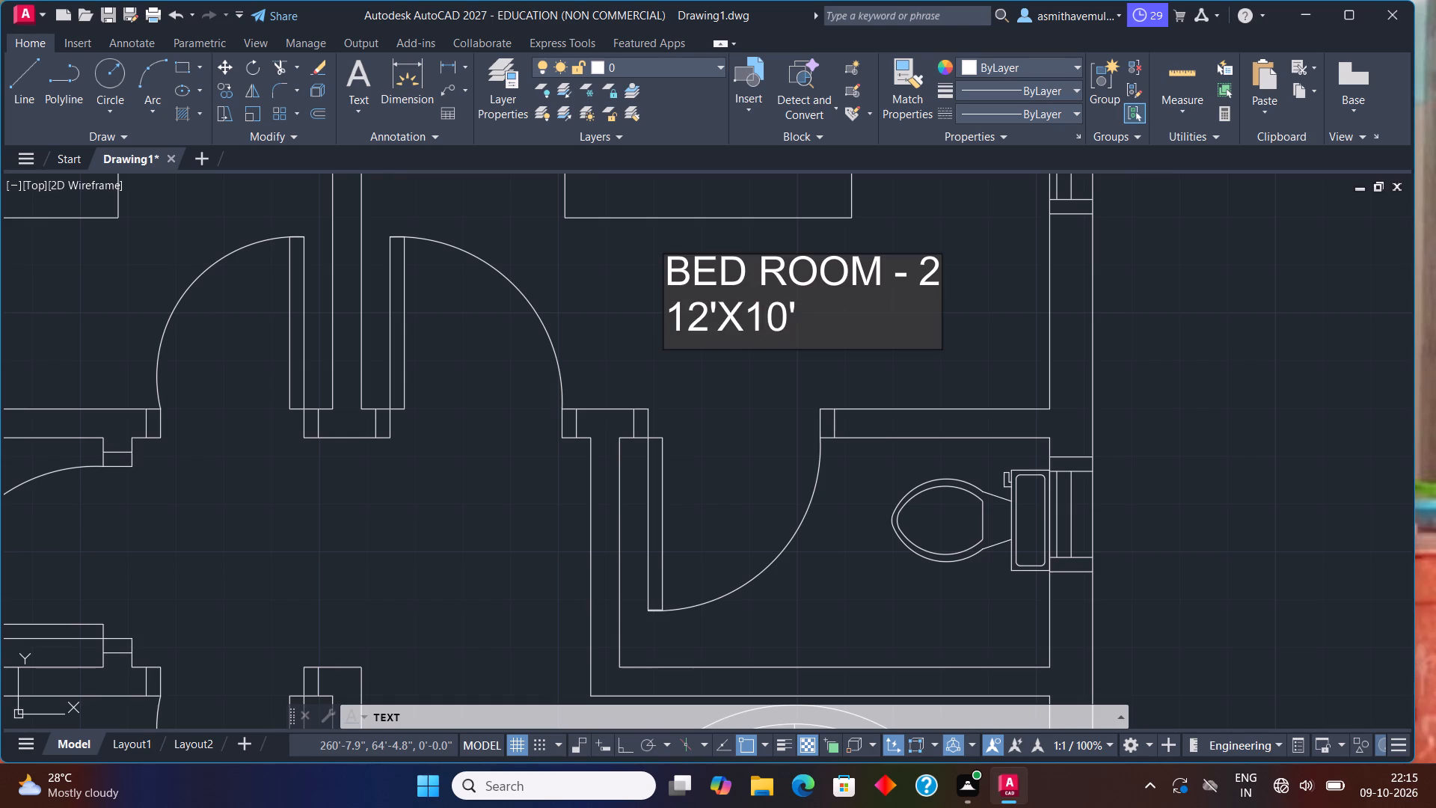
Label the northwest bedroom below its bed with the two lines "BED ROOM -1" and "12'X10'".
{"action": "scroll", "coordinate": [722, 358], "scroll_direction": "down", "scroll_amount": 2}
{"action": "middle_click_drag", "start_coordinate": [563, 367], "coordinate": [761, 375]}
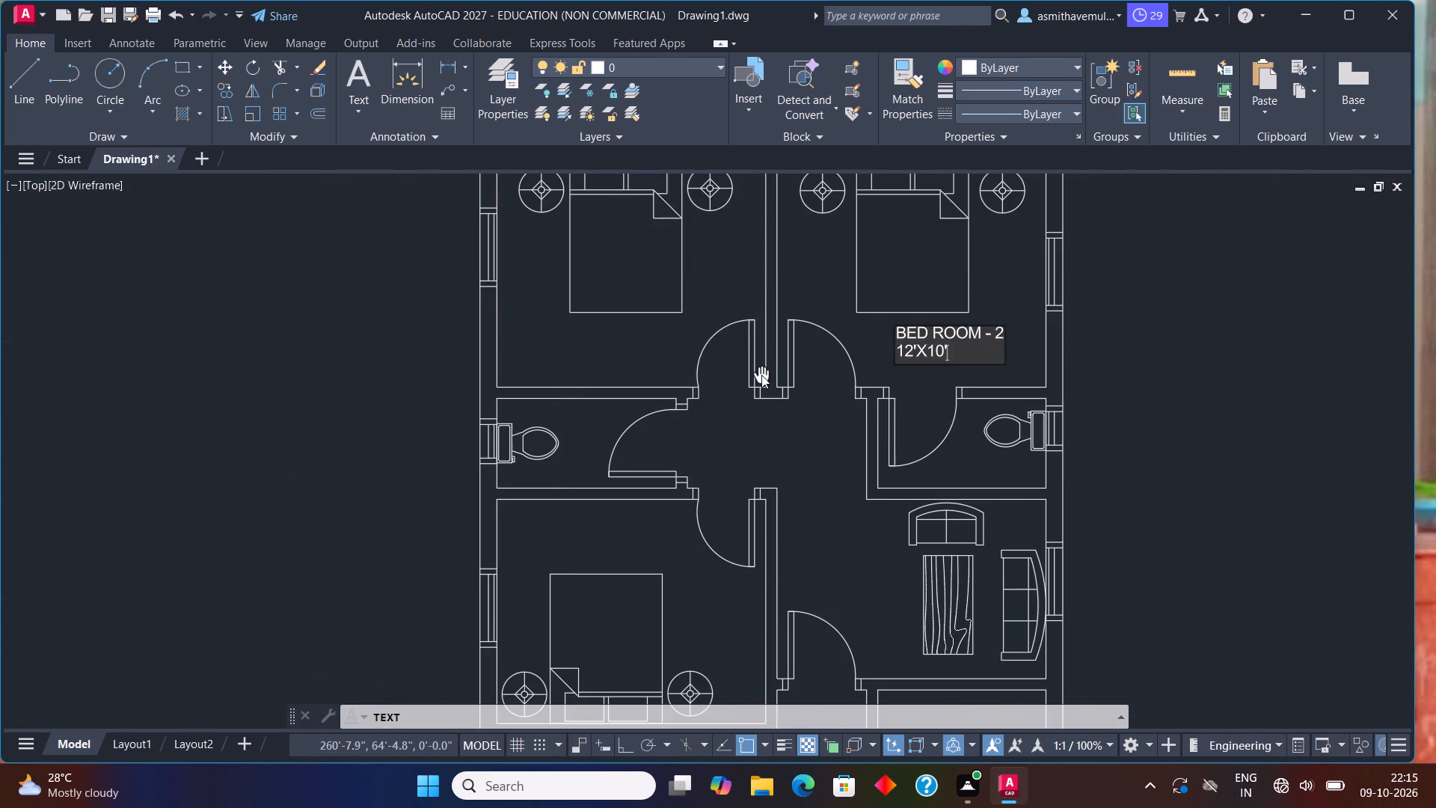
{"action": "scroll", "coordinate": [500, 380], "scroll_direction": "up", "scroll_amount": 2}
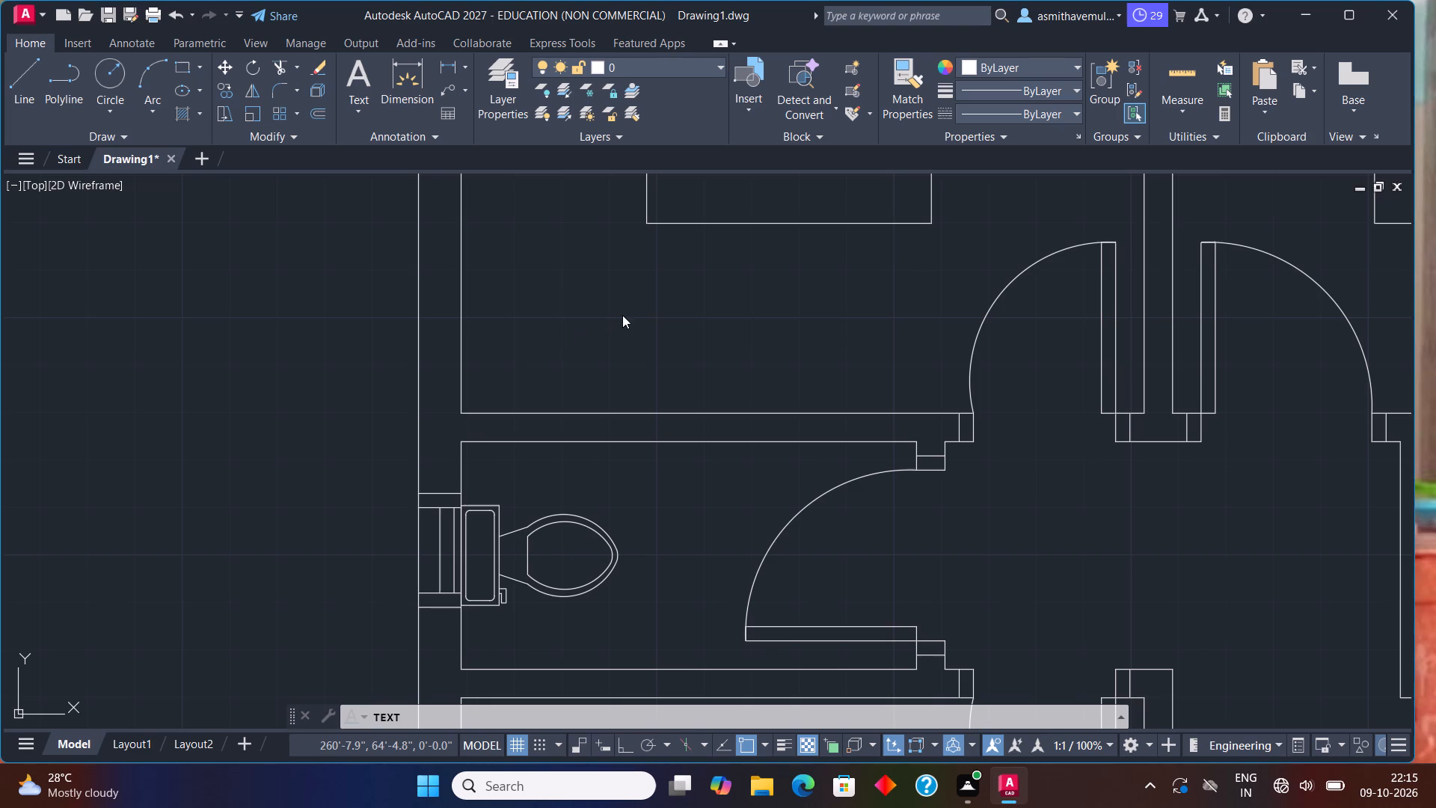
{"action": "left_click", "coordinate": [628, 310]}
{"action": "type", "text": "BE"}
{"action": "type", "text": "D ROO"}
{"action": "key", "text": "space"}
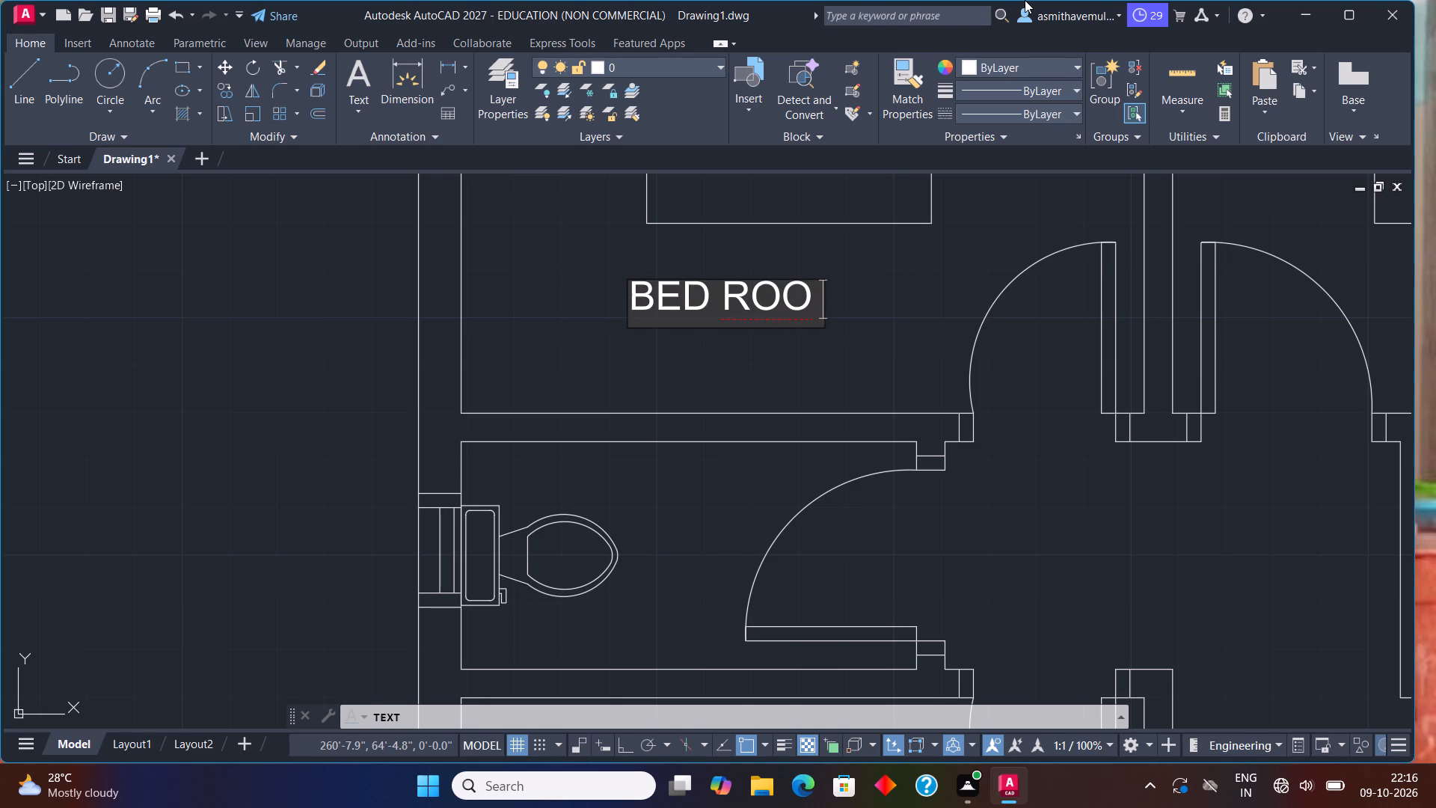
{"action": "type", "text": "- 2"}
{"action": "key", "text": "BackSpace"}
{"action": "key", "text": "BackSpace"}
{"action": "key", "text": "BackSpace"}
{"action": "key", "text": "BackSpace"}
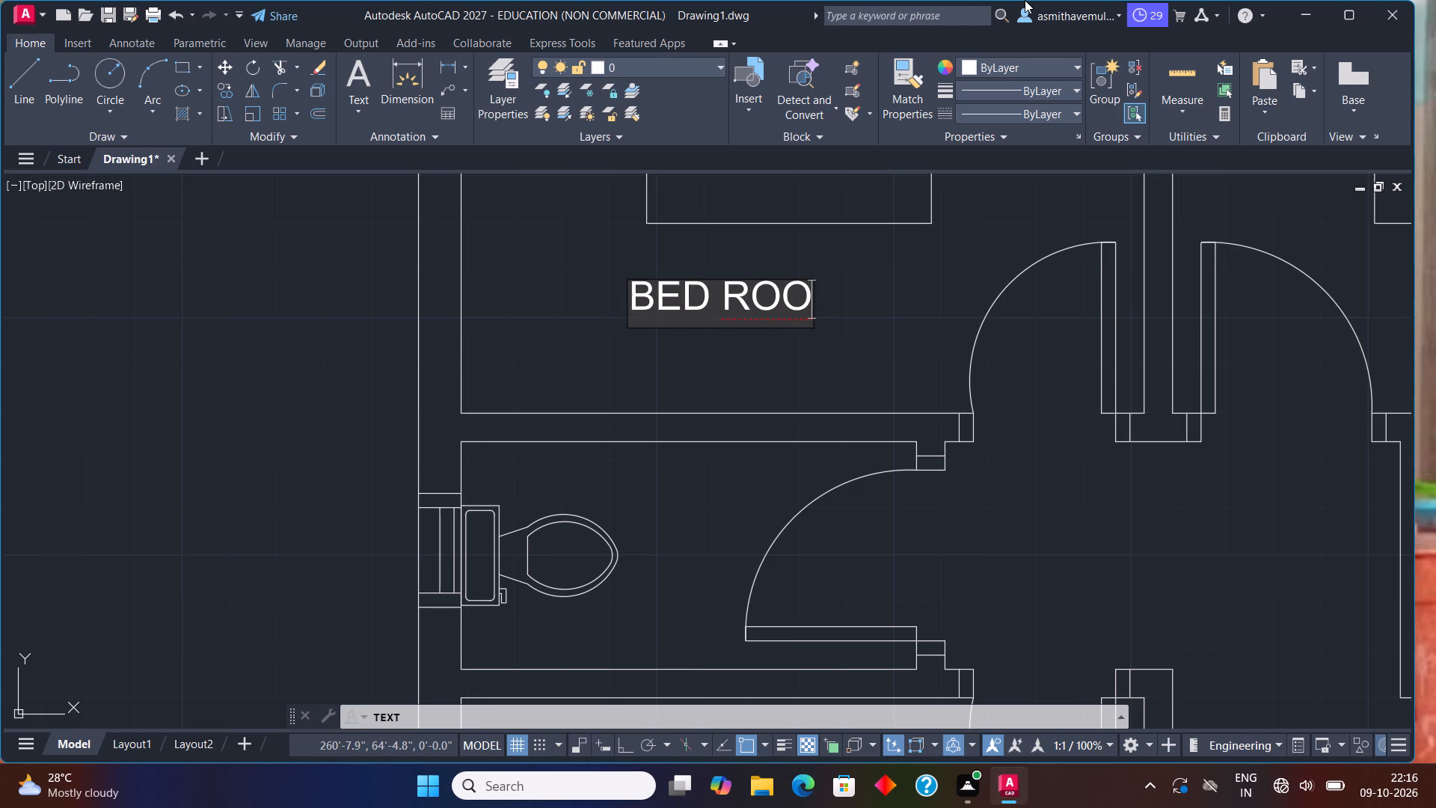
{"action": "type", "text": "M"}
{"action": "key", "text": "space"}
{"action": "type", "text": "-1"}
{"action": "key", "text": "Return"}
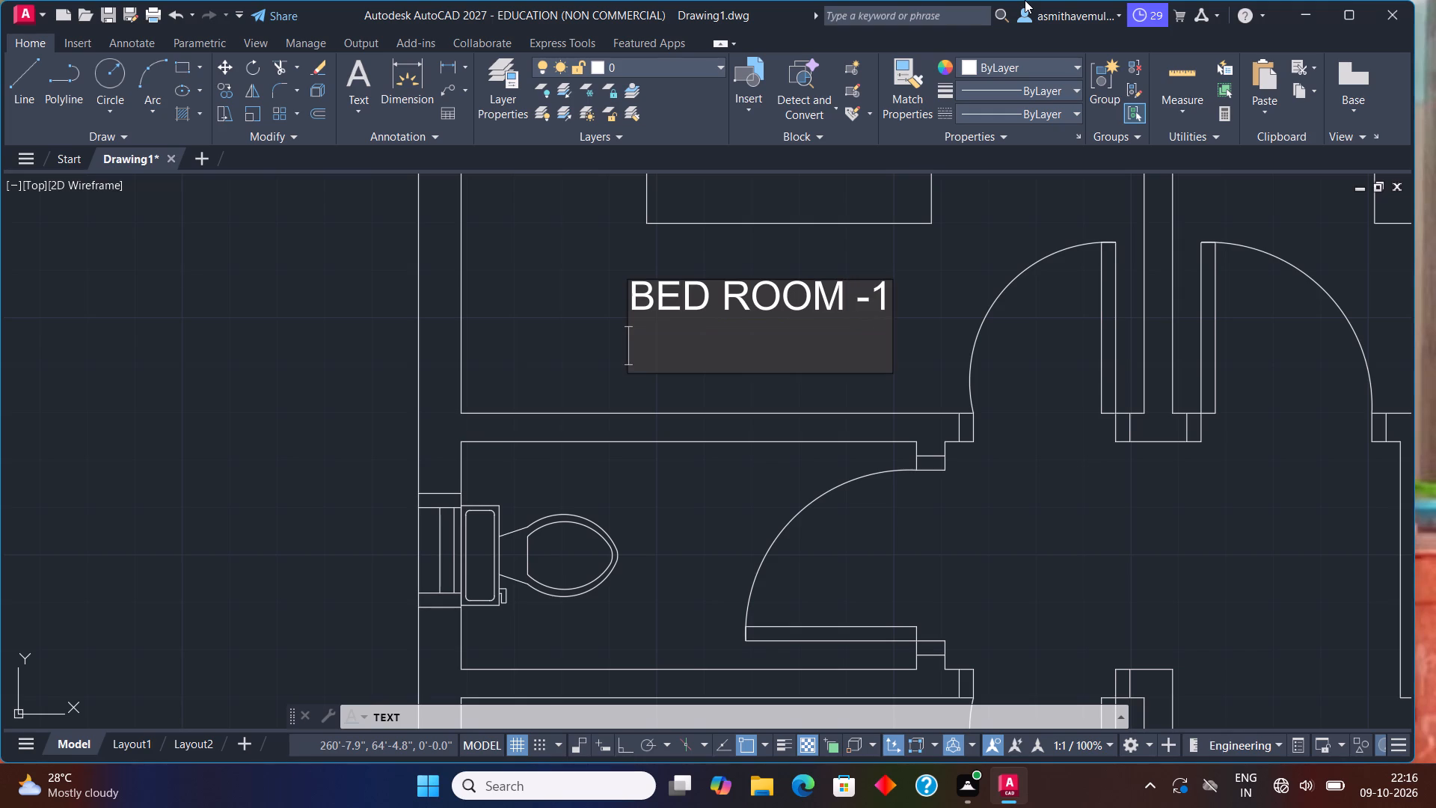
{"action": "type", "text": "12'X10"}
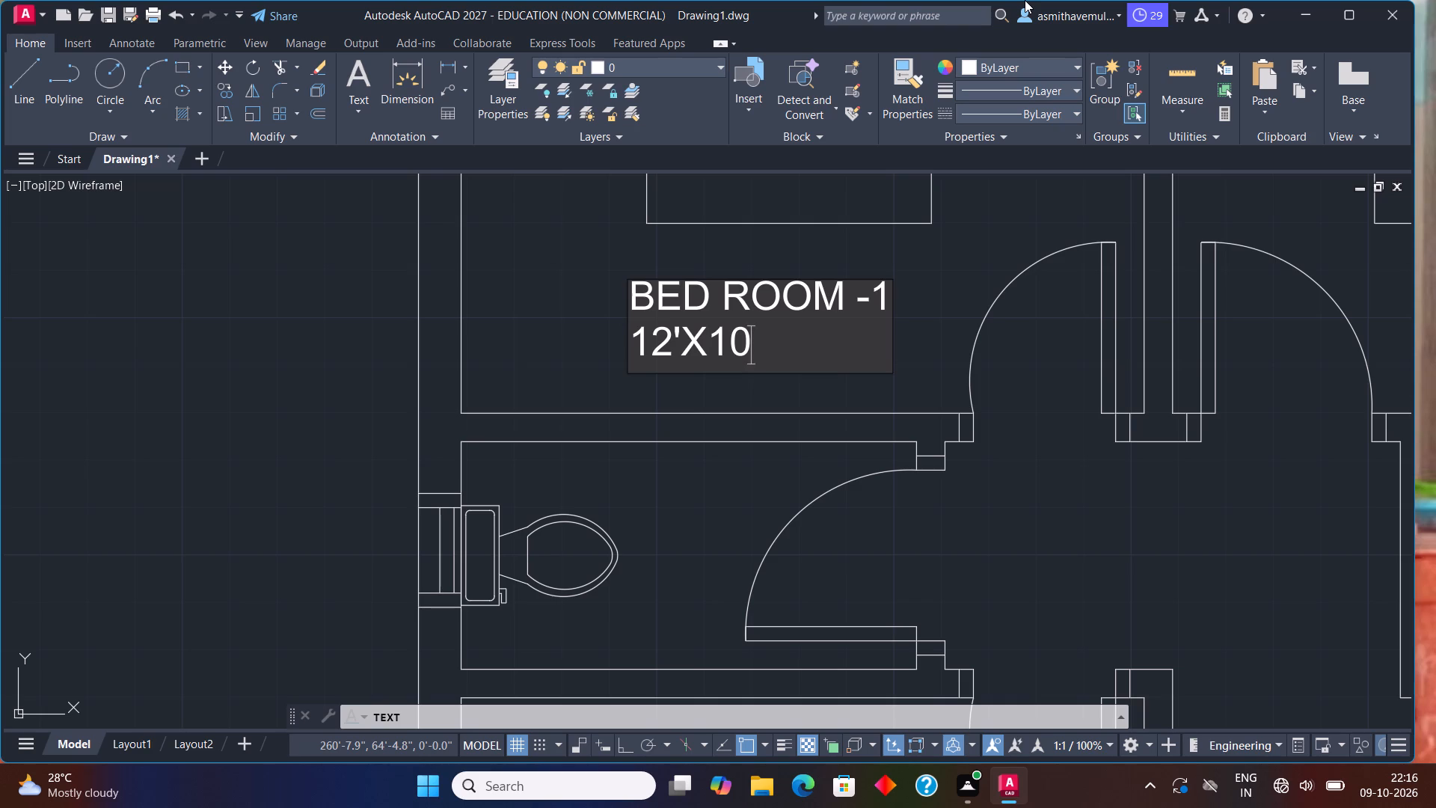
{"action": "key", "text": "apostrophe"}
Label the west bathroom, between the toilet and the door, with the two lines "C. TOILET" and "8'X4'".
{"action": "scroll", "coordinate": [766, 359], "scroll_direction": "down", "scroll_amount": 1}
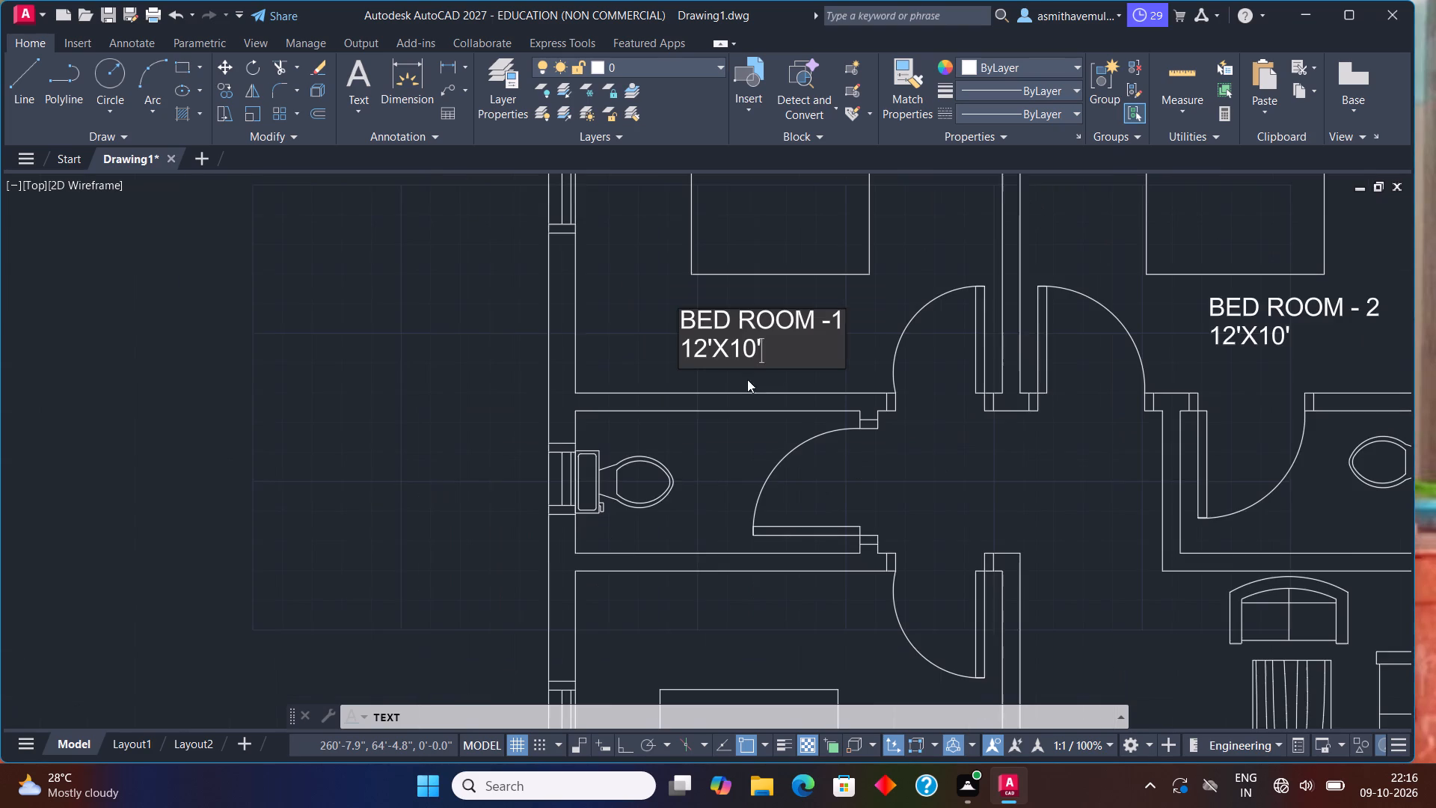
{"action": "middle_click_drag", "start_coordinate": [650, 471], "coordinate": [647, 215]}
{"action": "scroll", "coordinate": [676, 232], "scroll_direction": "up", "scroll_amount": 1}
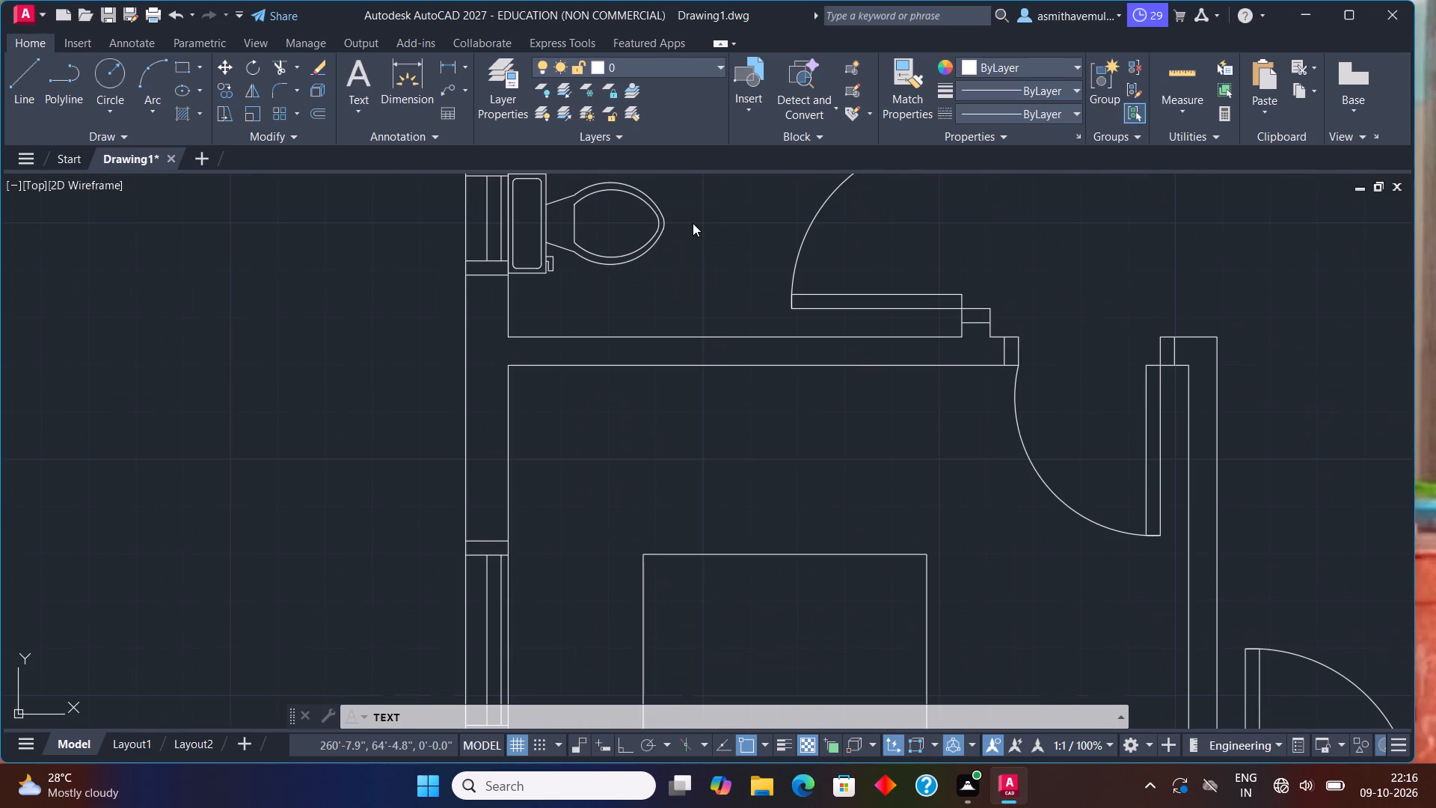
{"action": "middle_click_drag", "start_coordinate": [693, 223], "coordinate": [686, 411]}
{"action": "scroll", "coordinate": [610, 331], "scroll_direction": "up", "scroll_amount": 1}
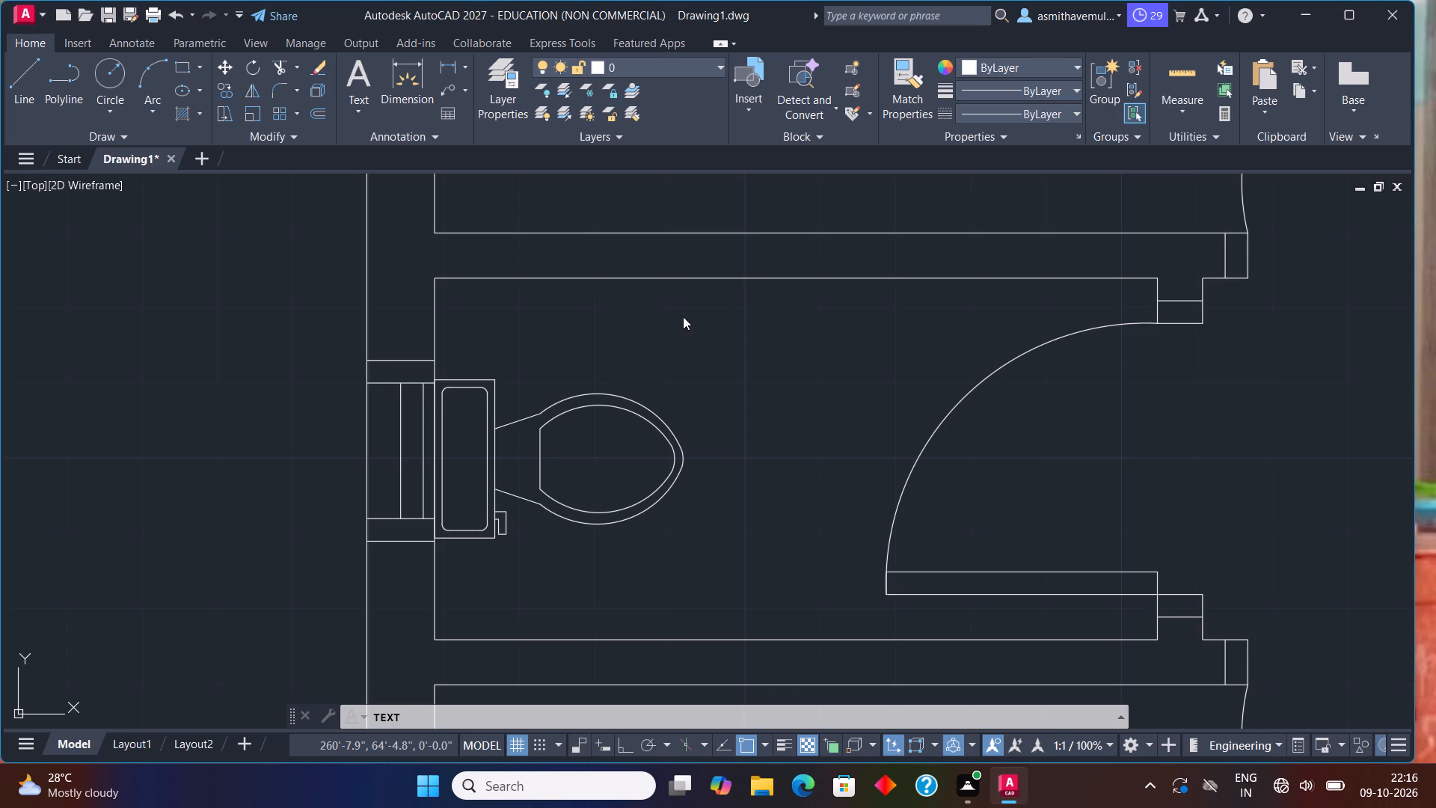
{"action": "left_click", "coordinate": [663, 322]}
{"action": "left_click", "coordinate": [661, 357]}
{"action": "type", "text": "C."}
{"action": "key", "text": "space"}
{"action": "type", "text": "TOILET"}
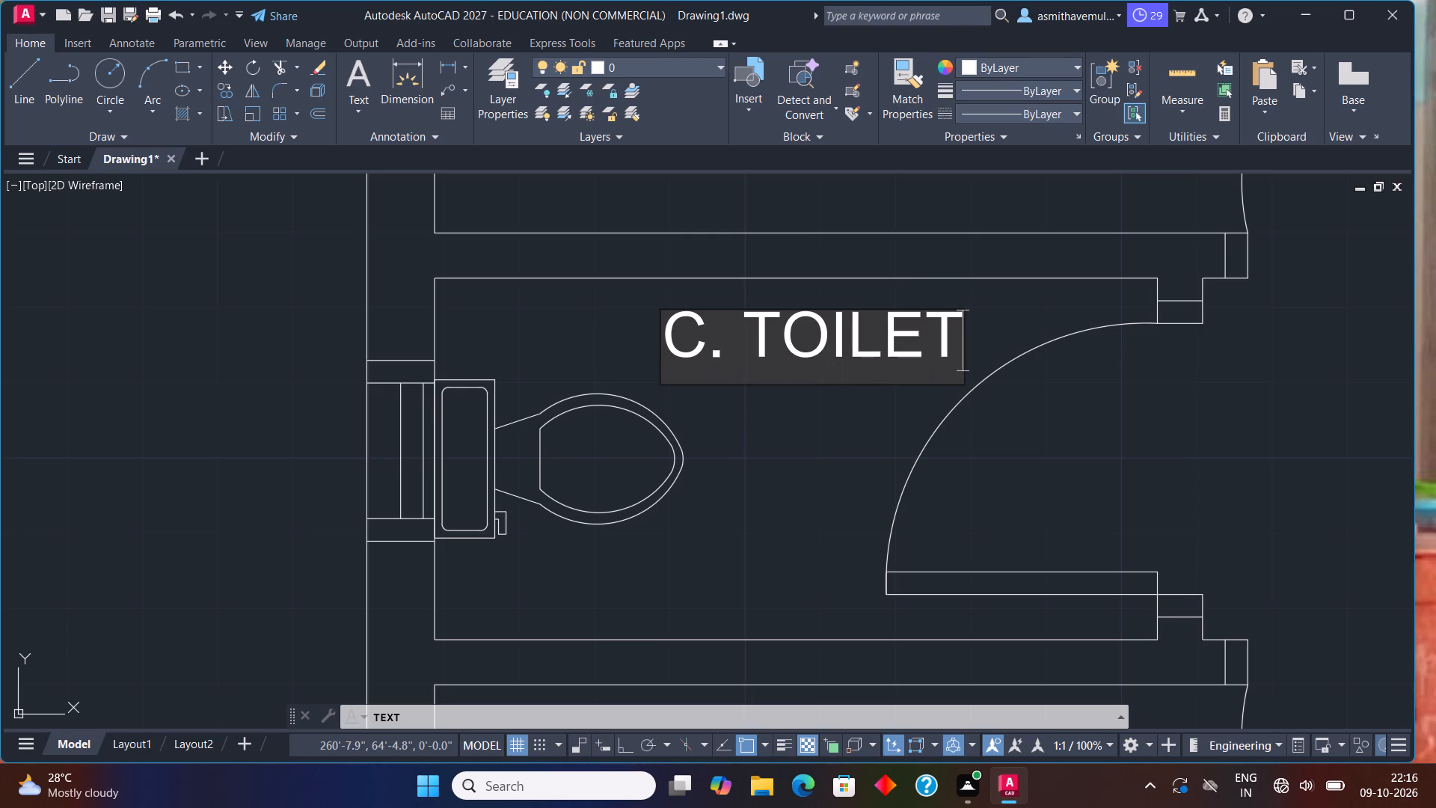
{"action": "key", "text": "Return"}
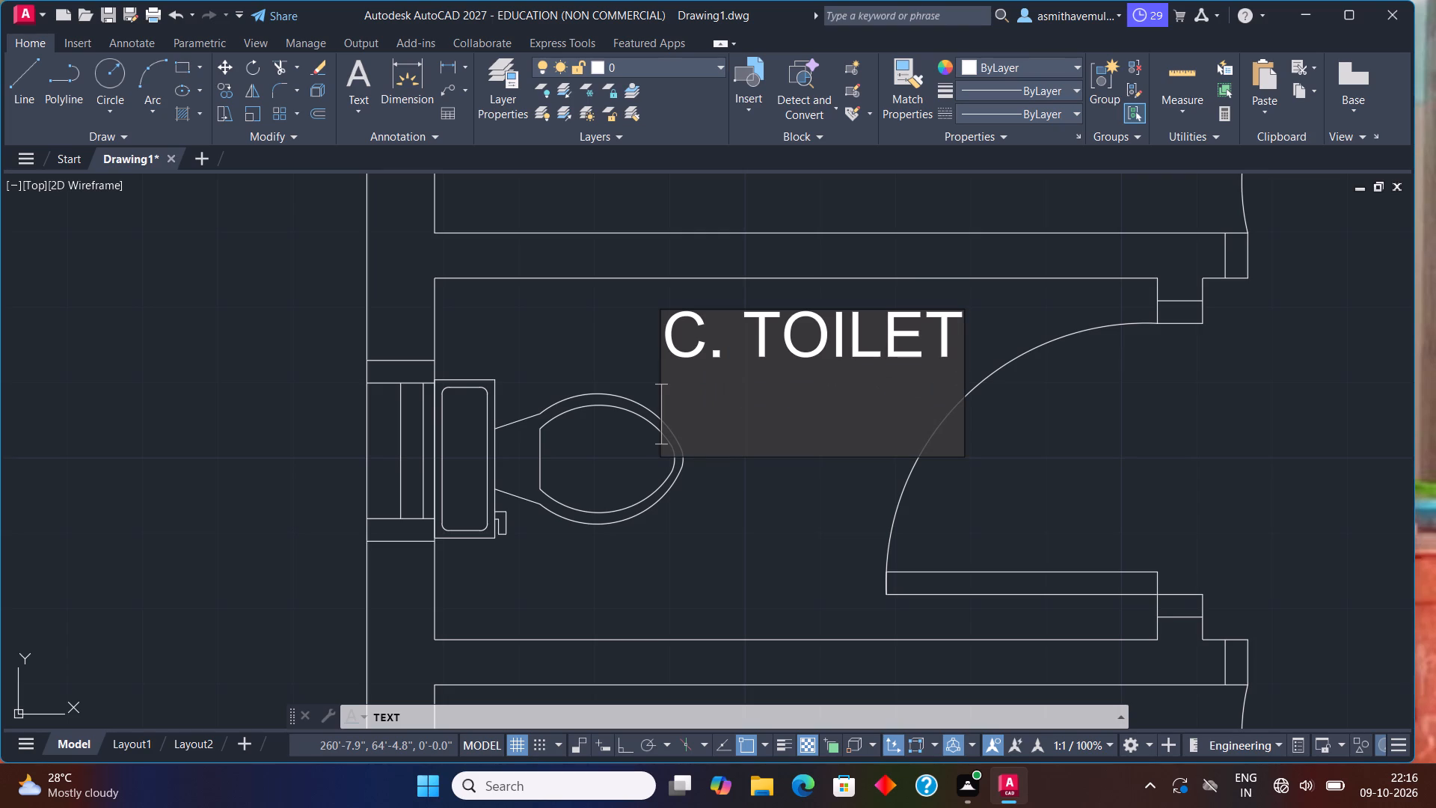
{"action": "key", "text": "8"}
{"action": "type", "text": "'X"}
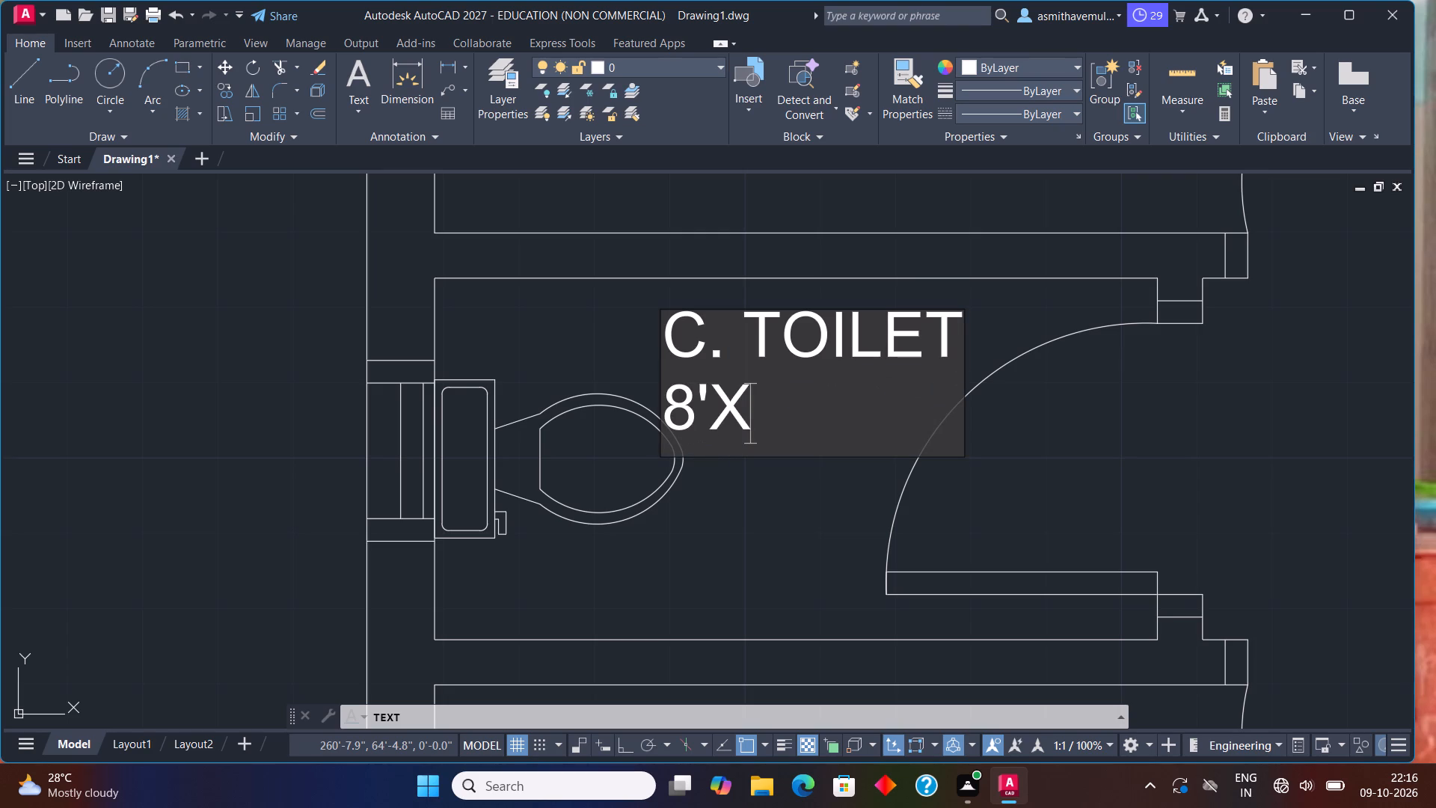
{"action": "type", "text": "4'"}
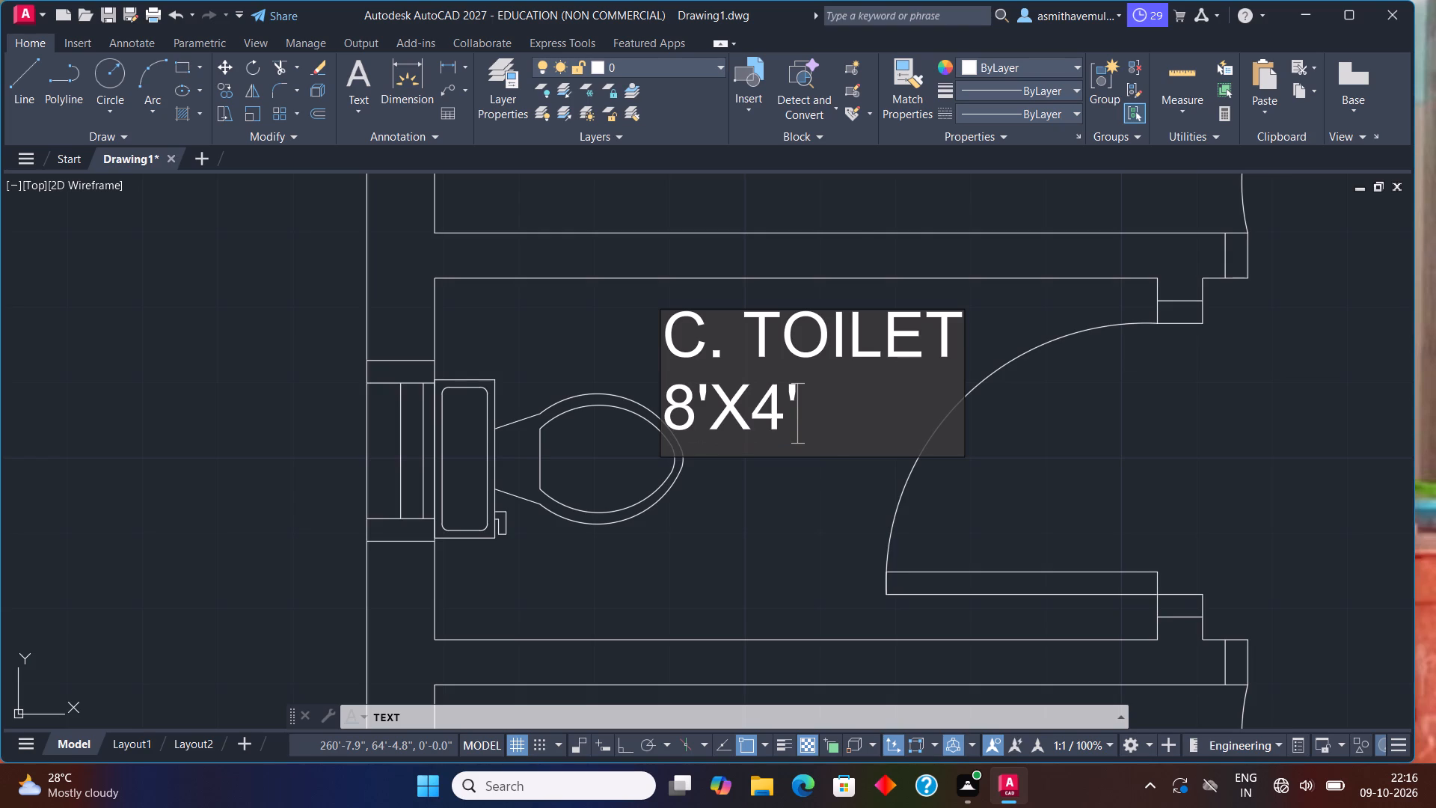
Label the southwest bedroom above its bed with the two lines "BED ROOM - 3" and "12'X10'1"".
{"action": "scroll", "coordinate": [989, 432], "scroll_direction": "down", "scroll_amount": 1}
{"action": "middle_click_drag", "start_coordinate": [961, 463], "coordinate": [901, 168]}
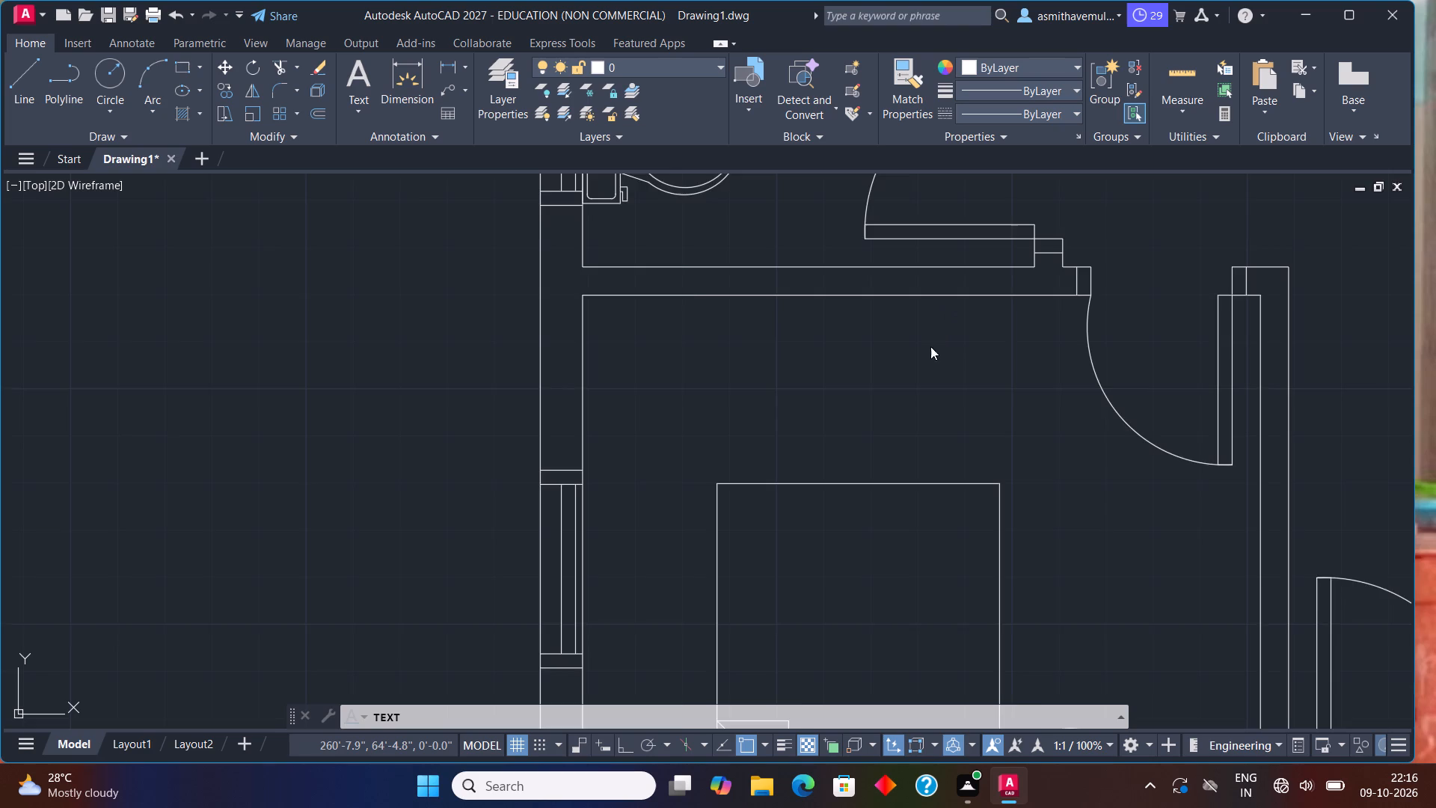
{"action": "scroll", "coordinate": [915, 356], "scroll_direction": "down", "scroll_amount": 1}
{"action": "left_click", "coordinate": [800, 366]}
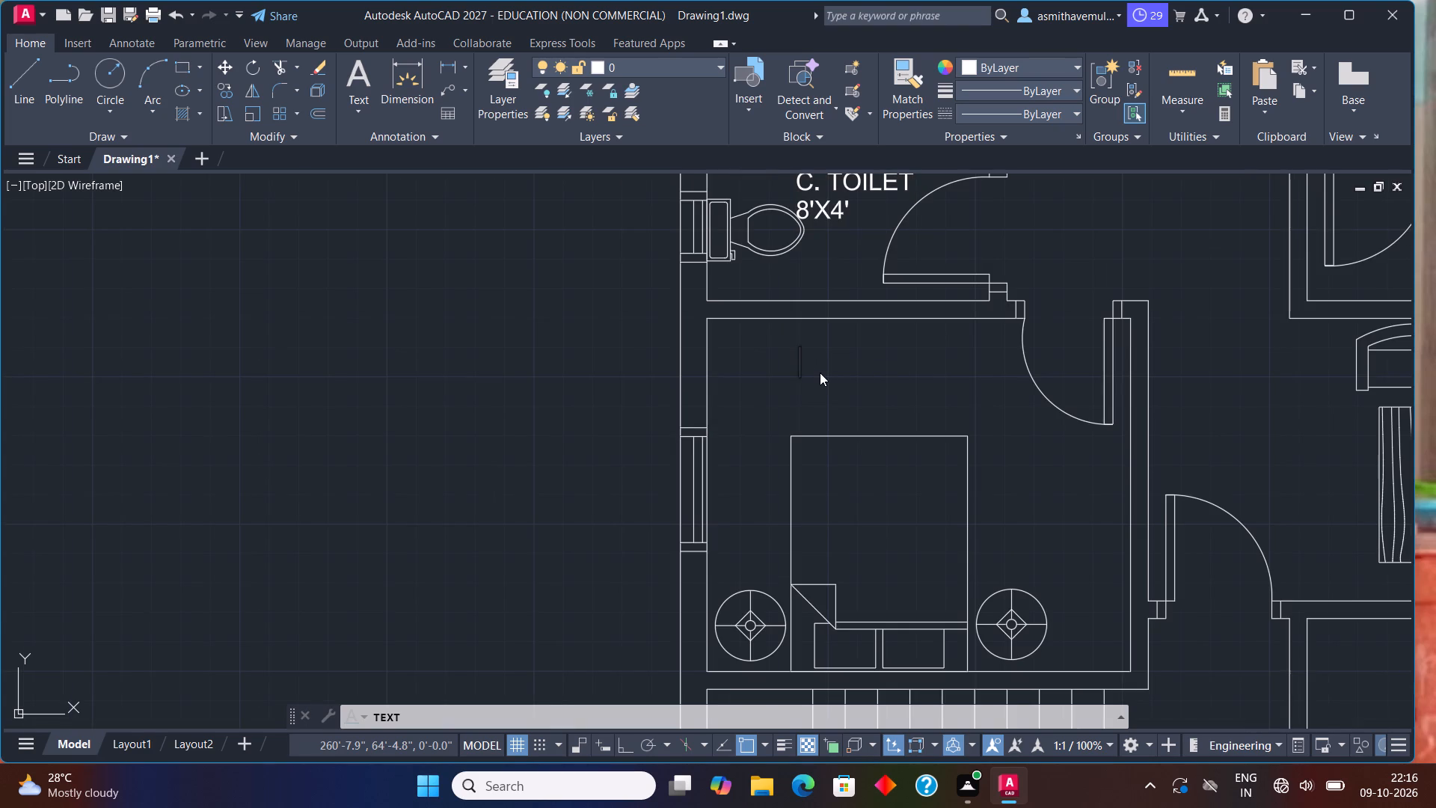
{"action": "type", "text": "BED ROOM - 3"}
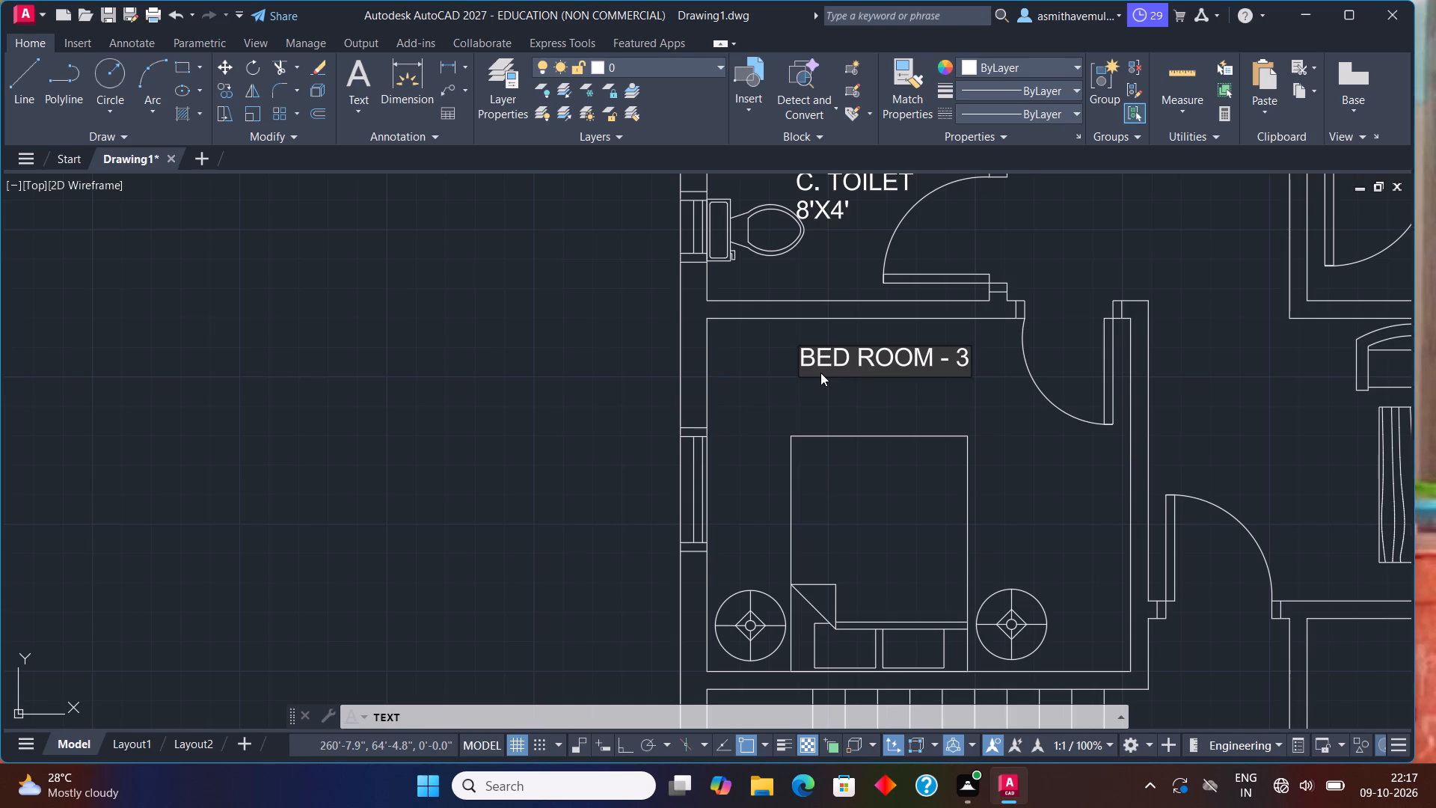
{"action": "key", "text": "Return"}
{"action": "type", "text": "12'X"}
{"action": "type", "text": "10'1"}
{"action": "key", "text": "shift+quotedbl"}
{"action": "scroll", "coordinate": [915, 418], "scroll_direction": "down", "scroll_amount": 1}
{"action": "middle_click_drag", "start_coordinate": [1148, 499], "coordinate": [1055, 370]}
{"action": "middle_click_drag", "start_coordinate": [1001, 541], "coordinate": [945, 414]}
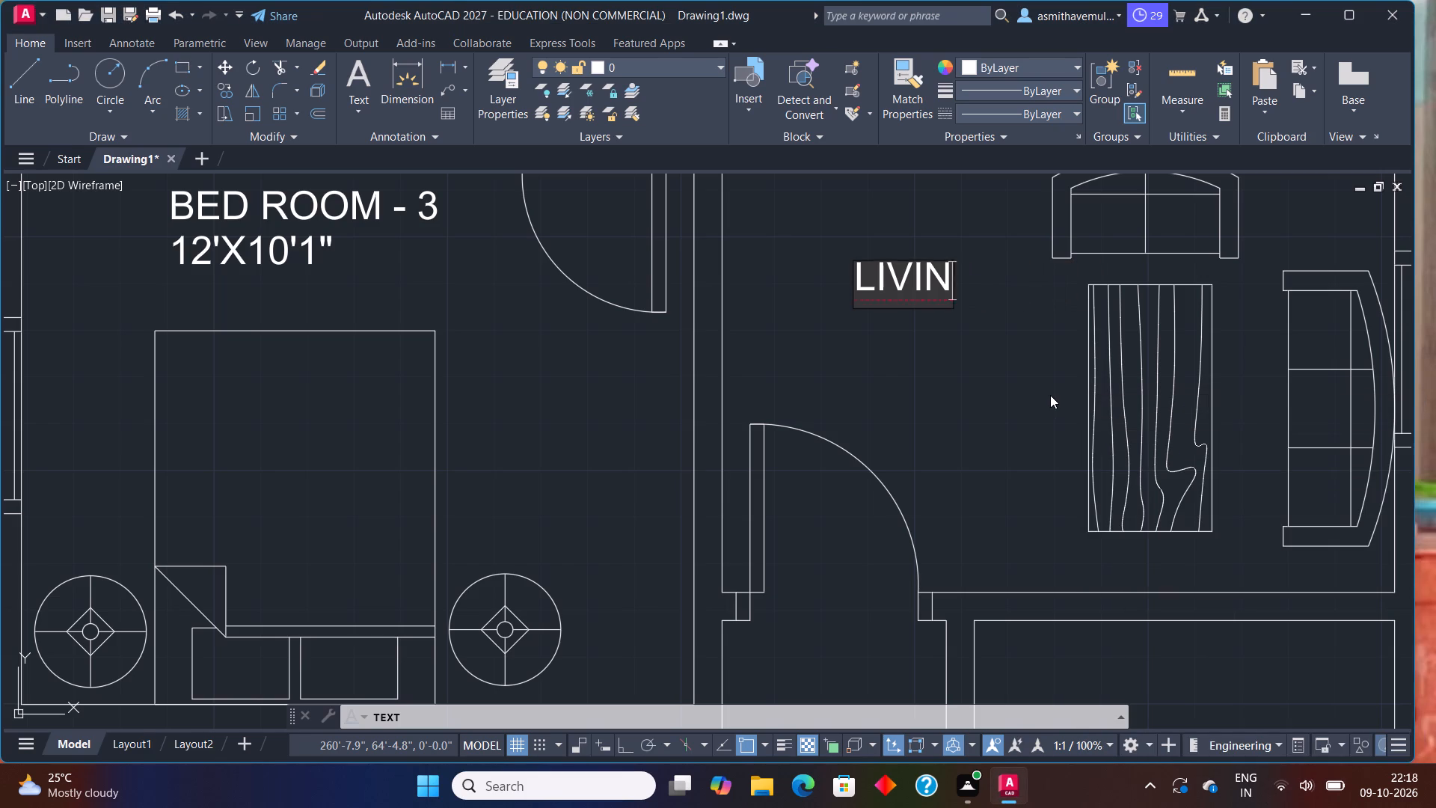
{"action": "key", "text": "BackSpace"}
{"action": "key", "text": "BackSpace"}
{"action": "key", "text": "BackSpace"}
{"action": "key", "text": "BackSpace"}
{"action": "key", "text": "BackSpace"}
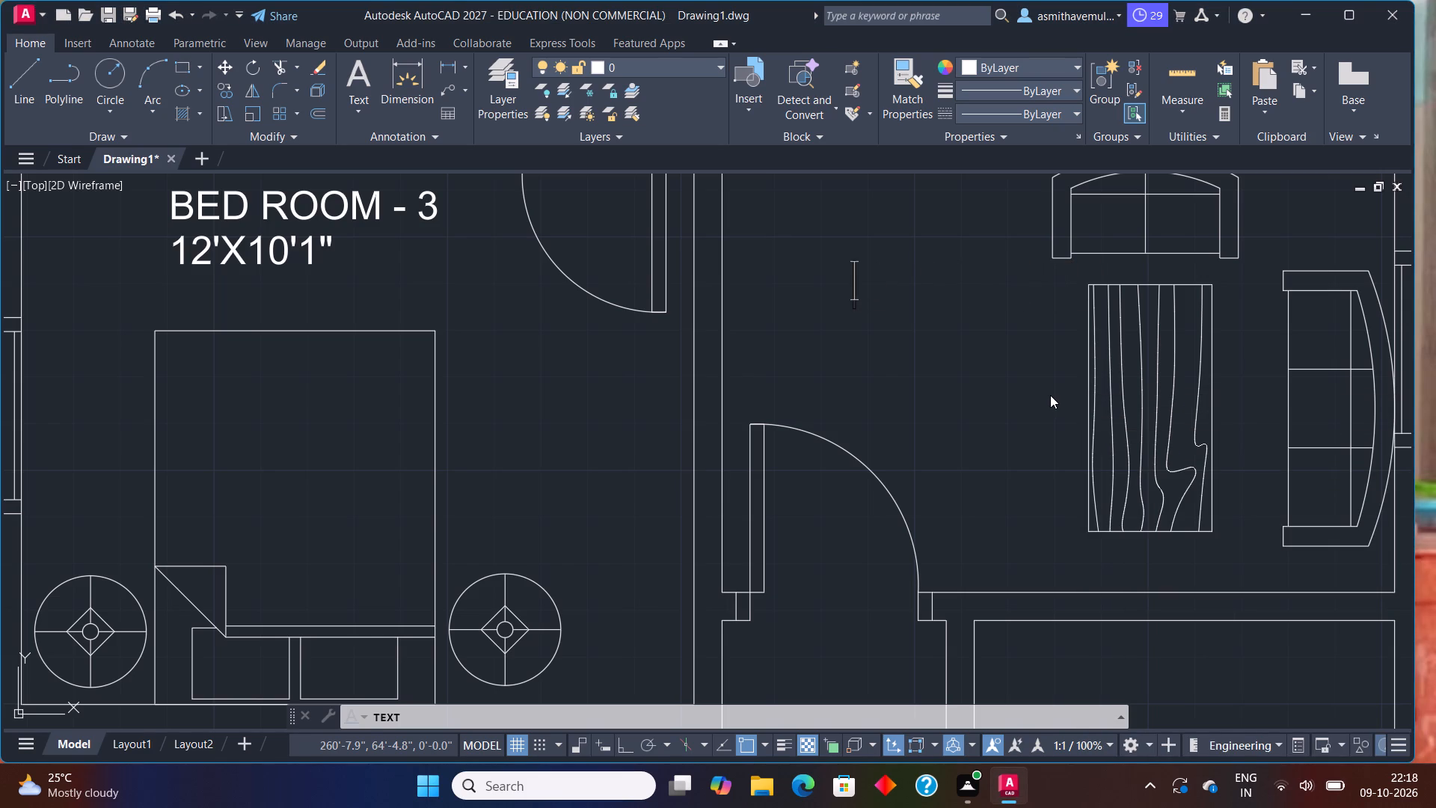
Label the living room west of the coffee table with the two lines "LIVING HALL" and "12'X8'1"", and end the text command.
{"action": "scroll", "coordinate": [886, 318], "scroll_direction": "up", "scroll_amount": 1}
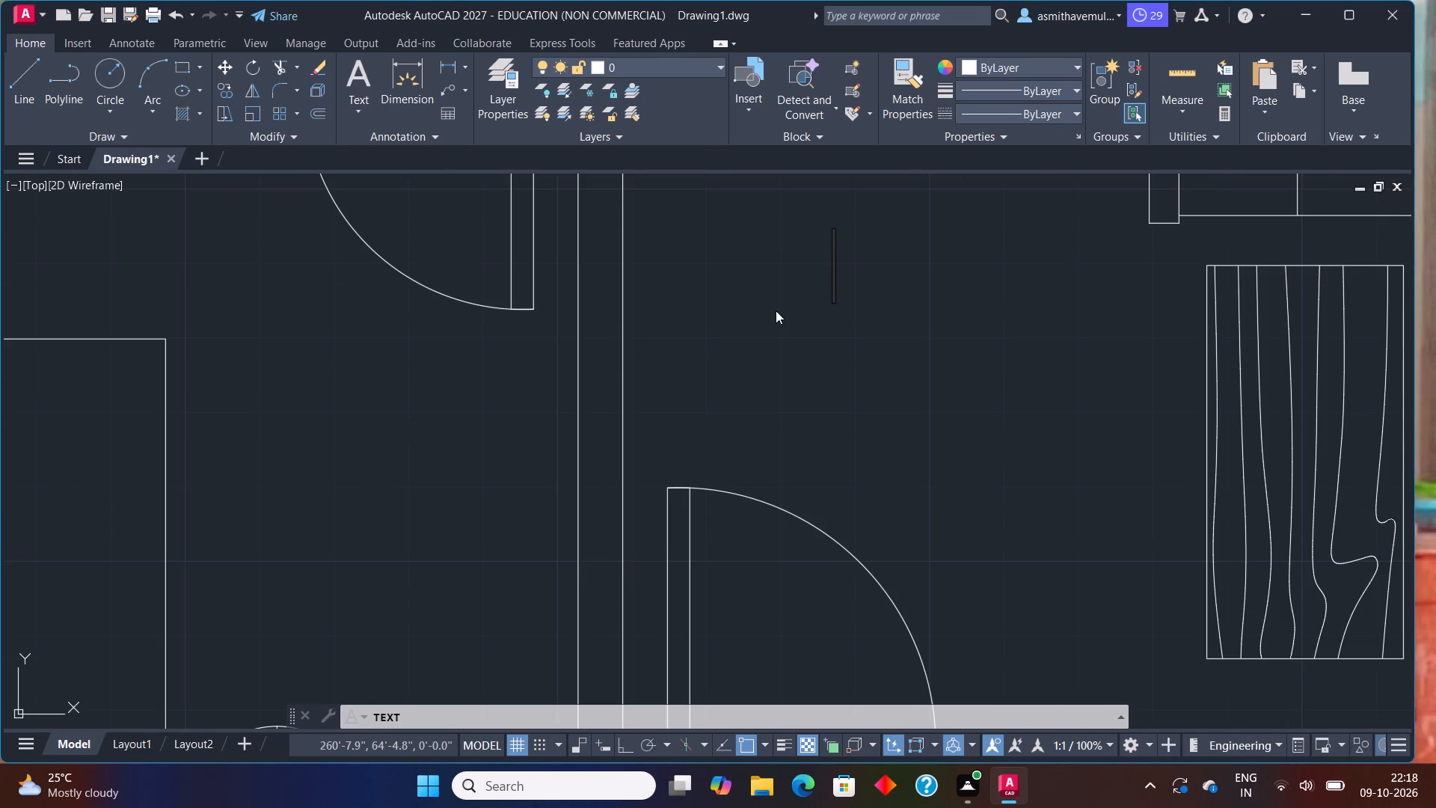
{"action": "left_click", "coordinate": [799, 295]}
{"action": "type", "text": "LIVING HALL"}
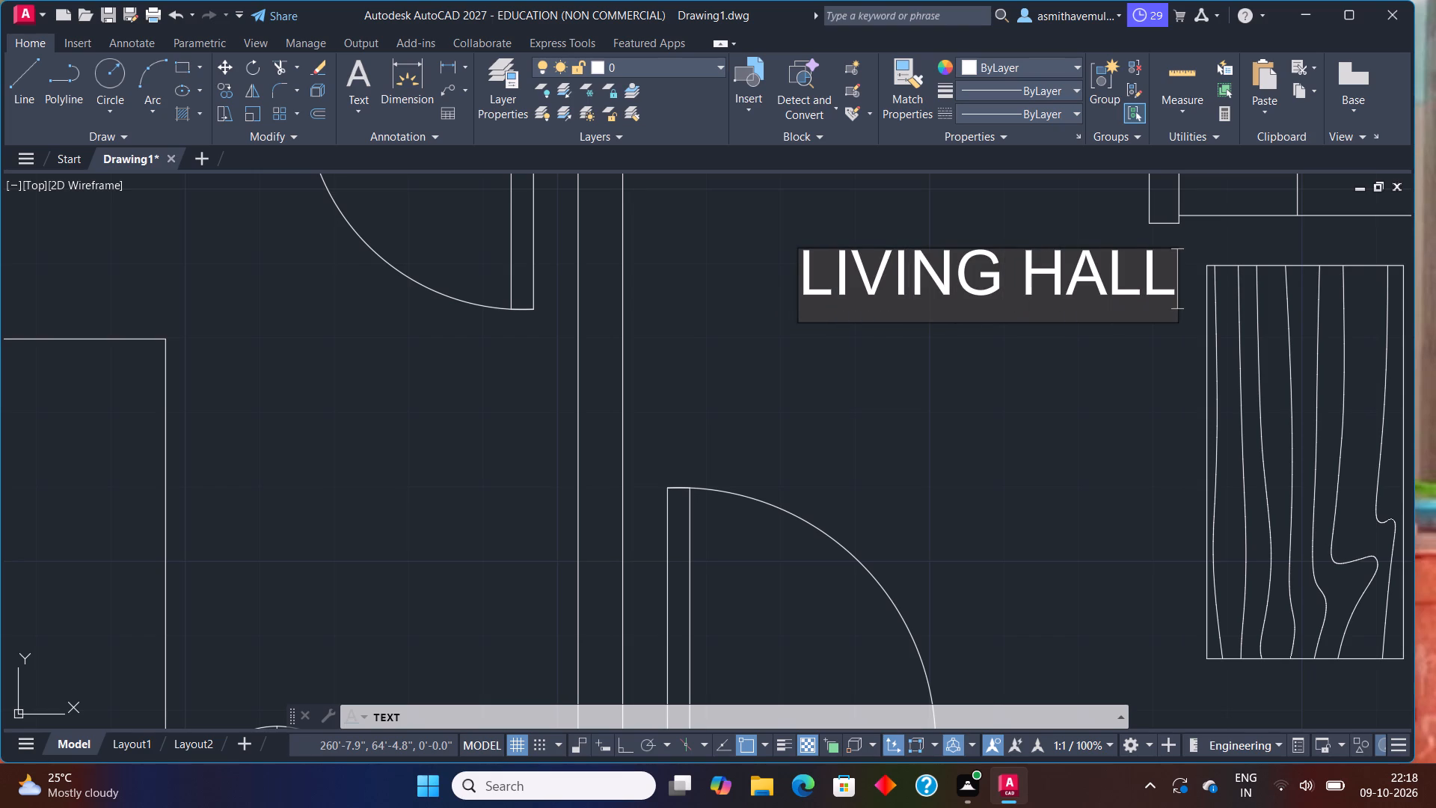
{"action": "key", "text": "Return"}
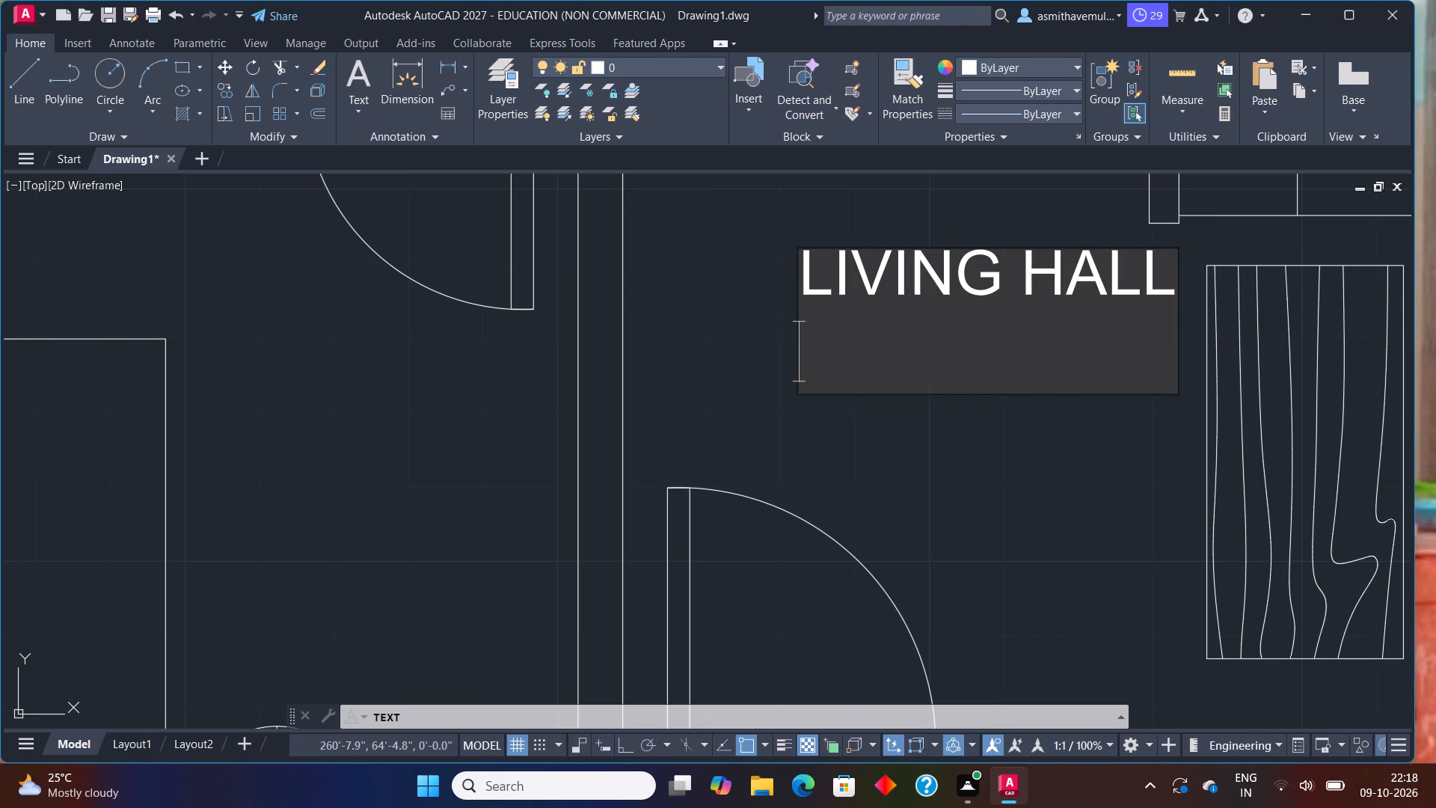
{"action": "type", "text": "12'X"}
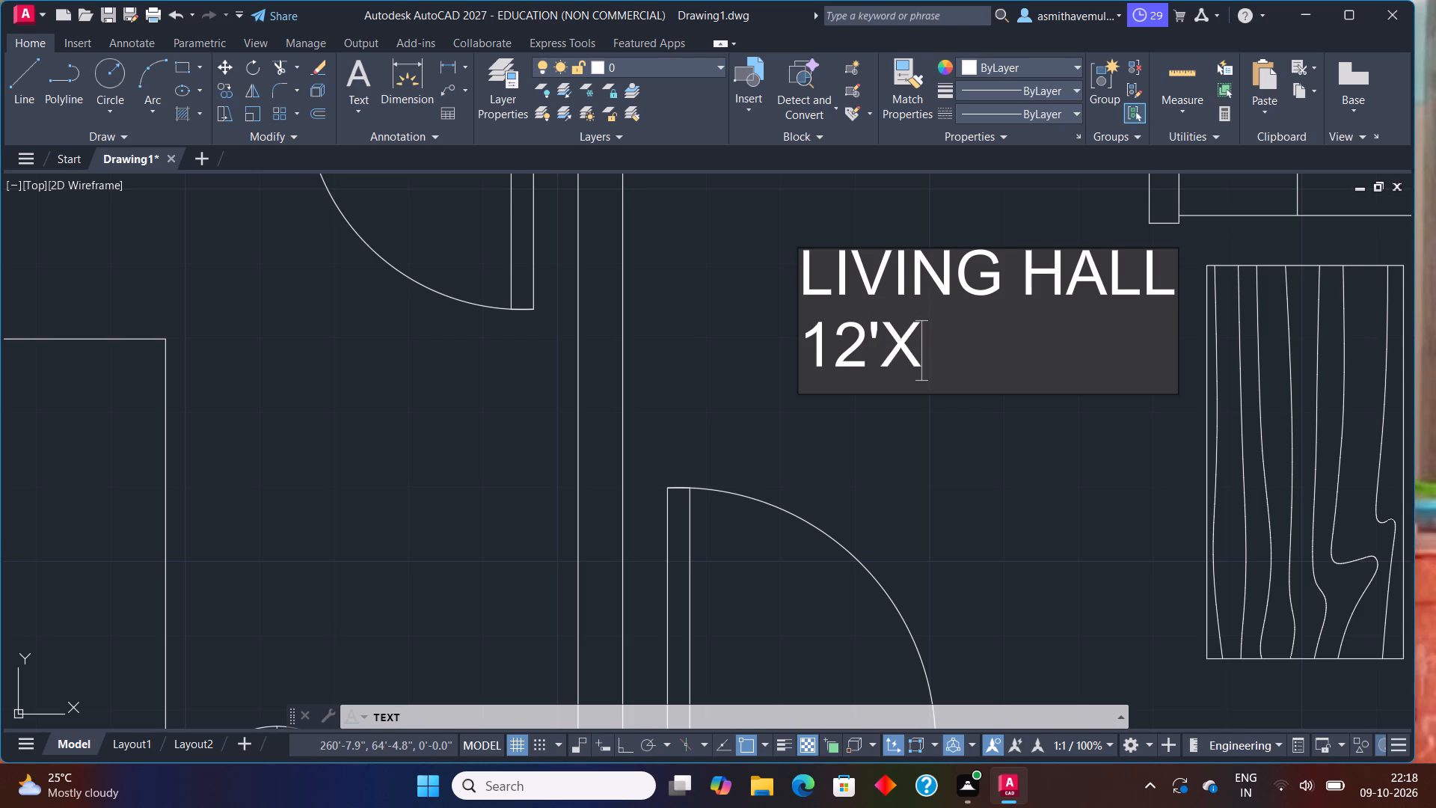
{"action": "key", "text": "8"}
{"action": "key", "text": "apostrophe"}
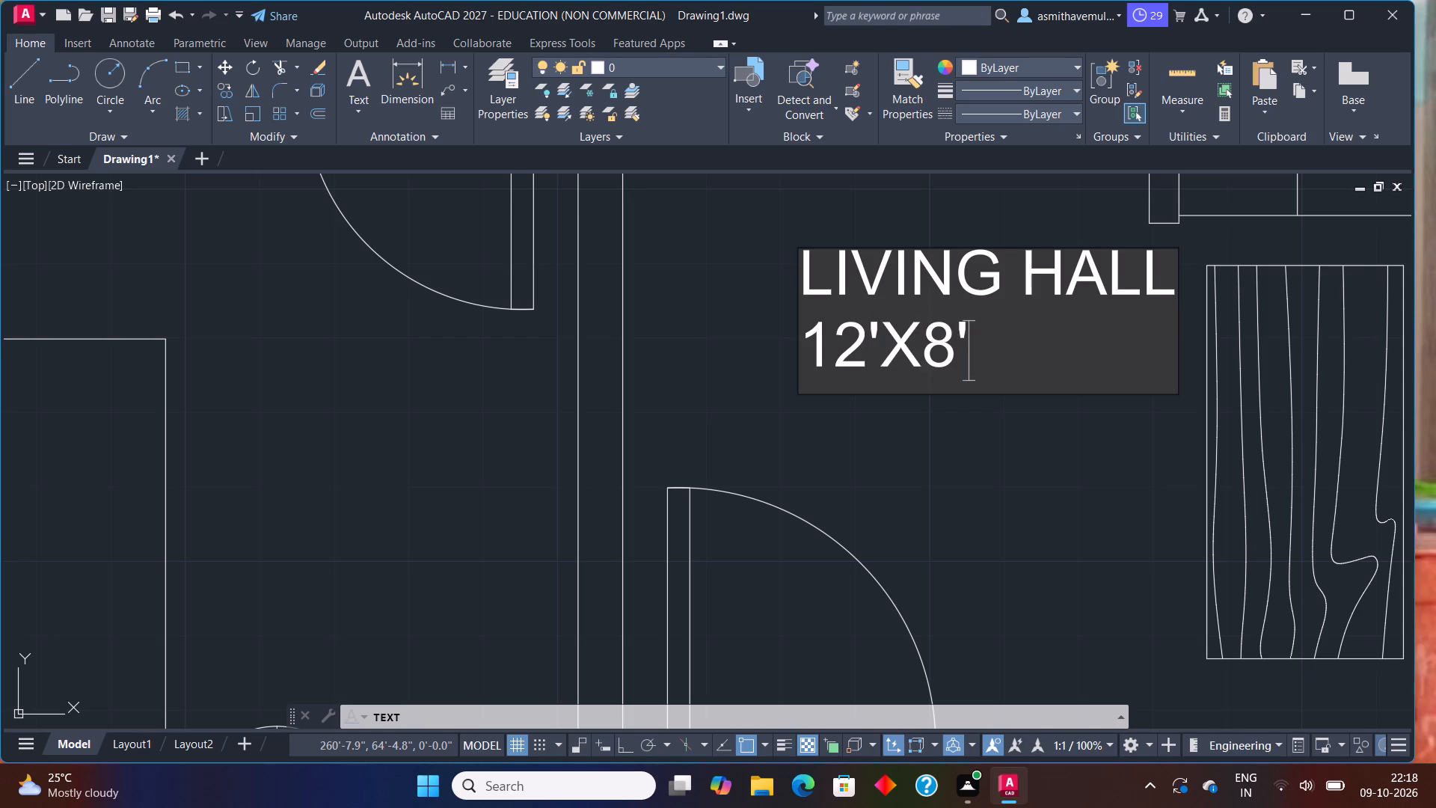
{"action": "key", "text": "1"}
{"action": "key", "text": "shift+quotedbl"}
{"action": "scroll", "coordinate": [808, 296], "scroll_direction": "down", "scroll_amount": 1}
{"action": "scroll", "coordinate": [866, 318], "scroll_direction": "down", "scroll_amount": 1}
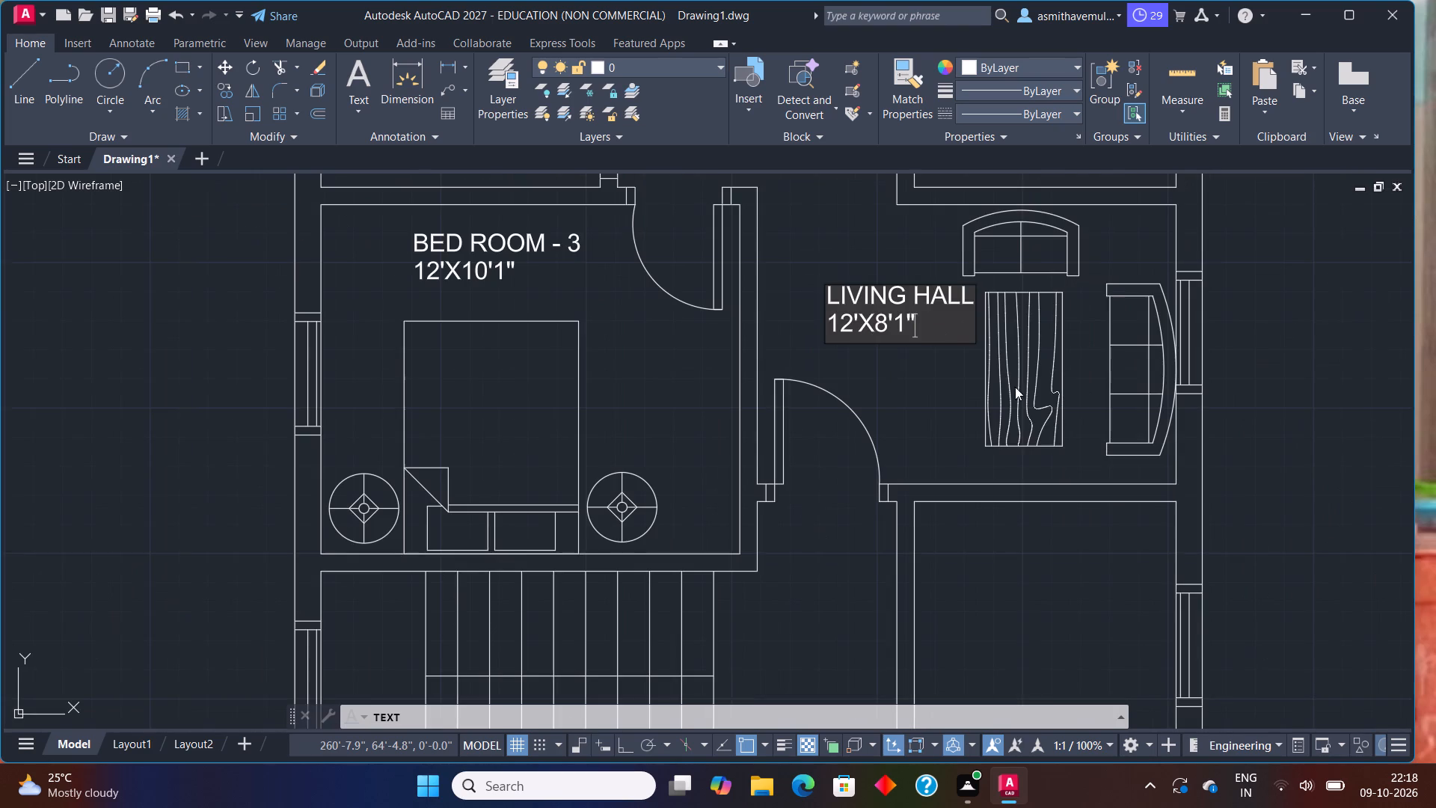
{"action": "middle_click_drag", "start_coordinate": [1022, 441], "coordinate": [1034, 290]}
{"action": "middle_click_drag", "start_coordinate": [999, 395], "coordinate": [969, 382]}
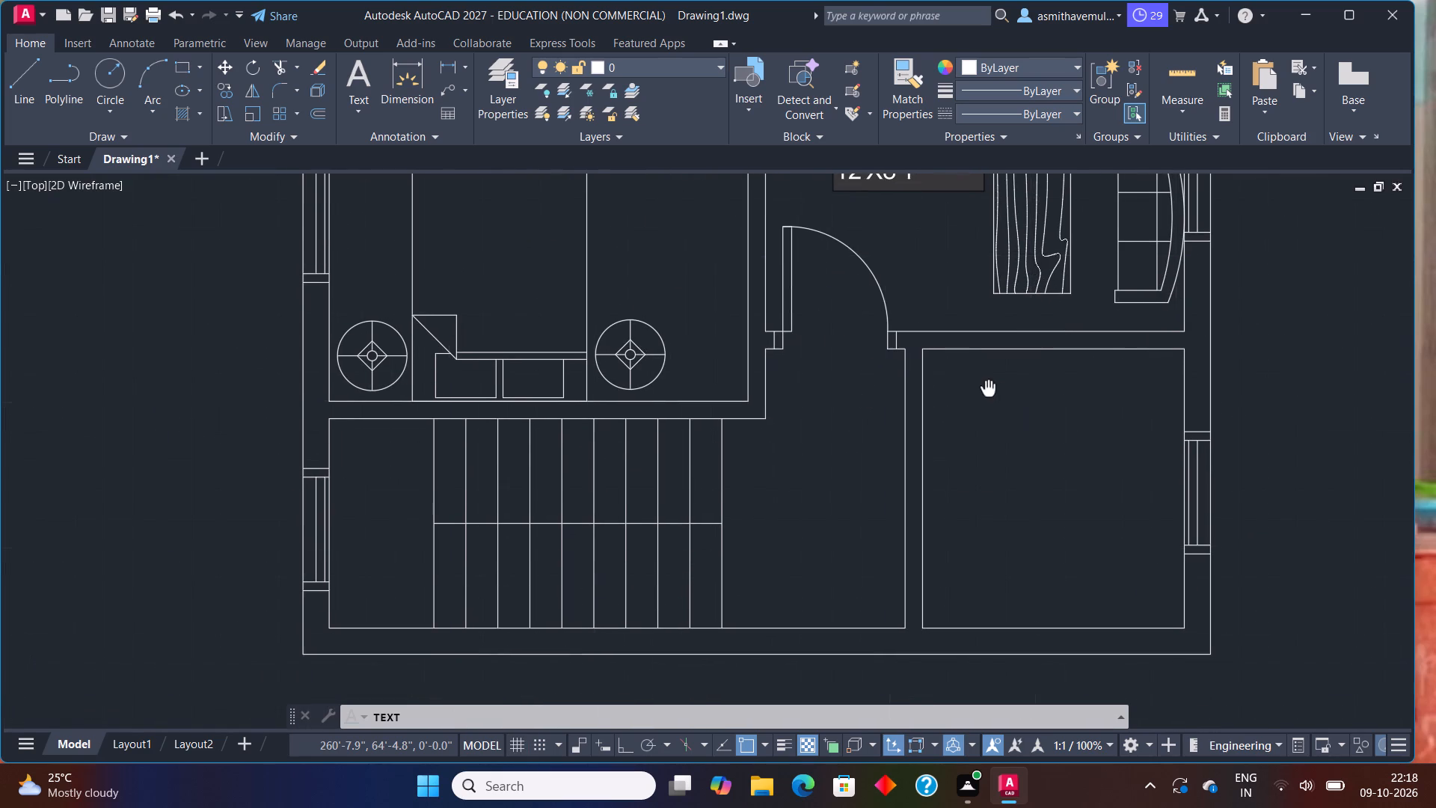
{"action": "middle_click_drag", "start_coordinate": [969, 382], "coordinate": [851, 364]}
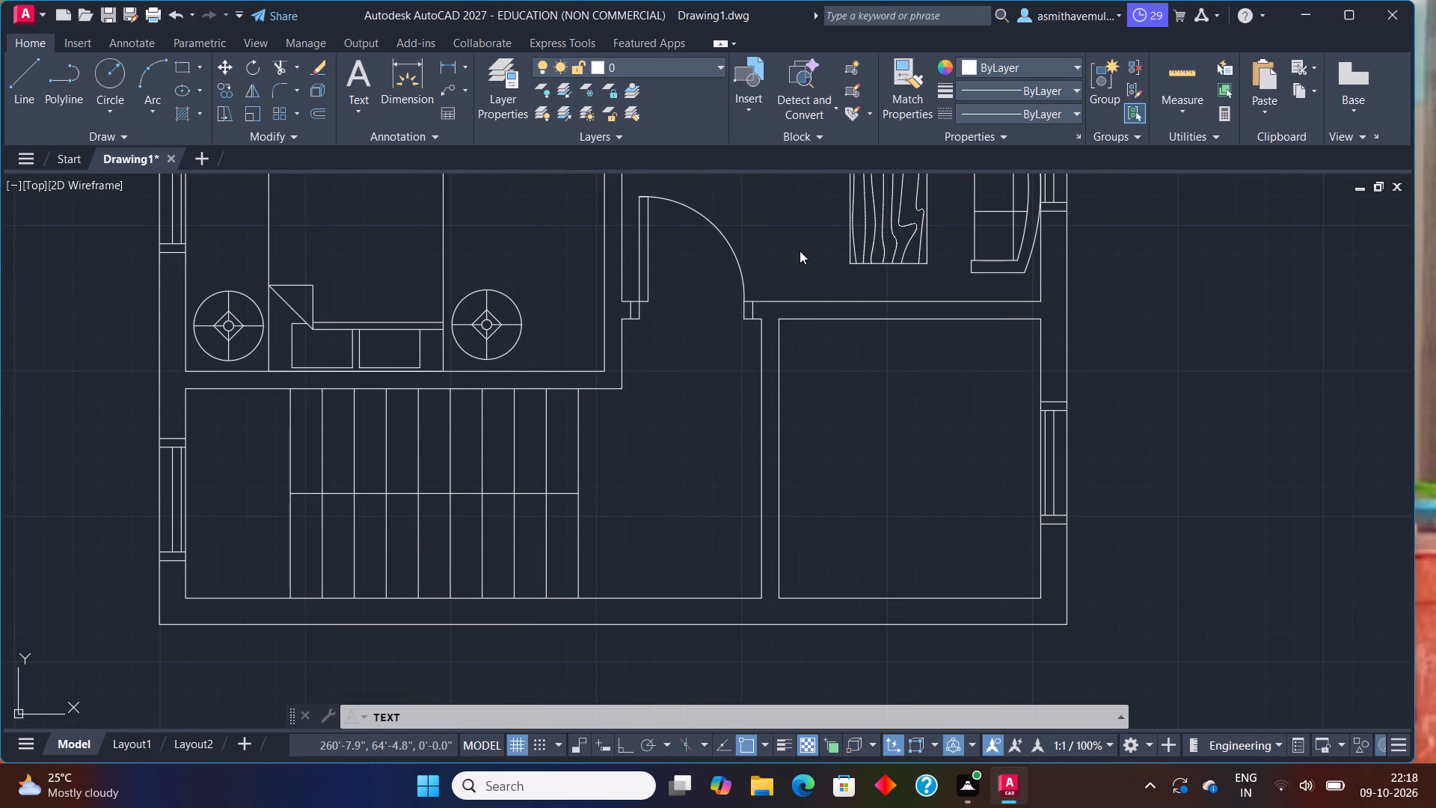
{"action": "left_click", "coordinate": [800, 251]}
{"action": "key", "text": "Escape"}
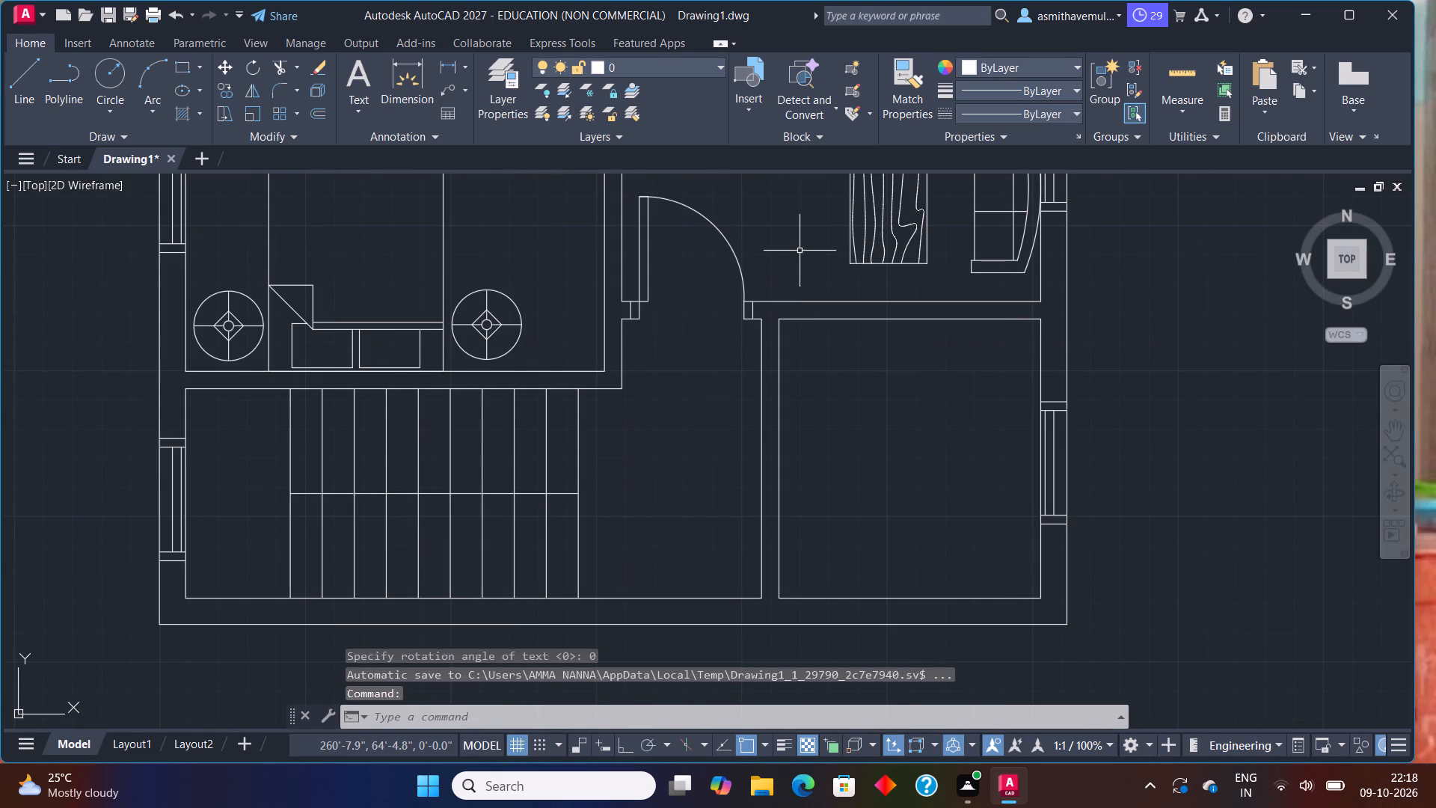
With Ortho on, draw a line across the southeast room's north wall, starting 3" east of the room's inner northwest corner.
{"action": "key", "text": "l"}
{"action": "key", "text": "Return"}
{"action": "type", "text": "FROM"}
{"action": "key", "text": "Return"}
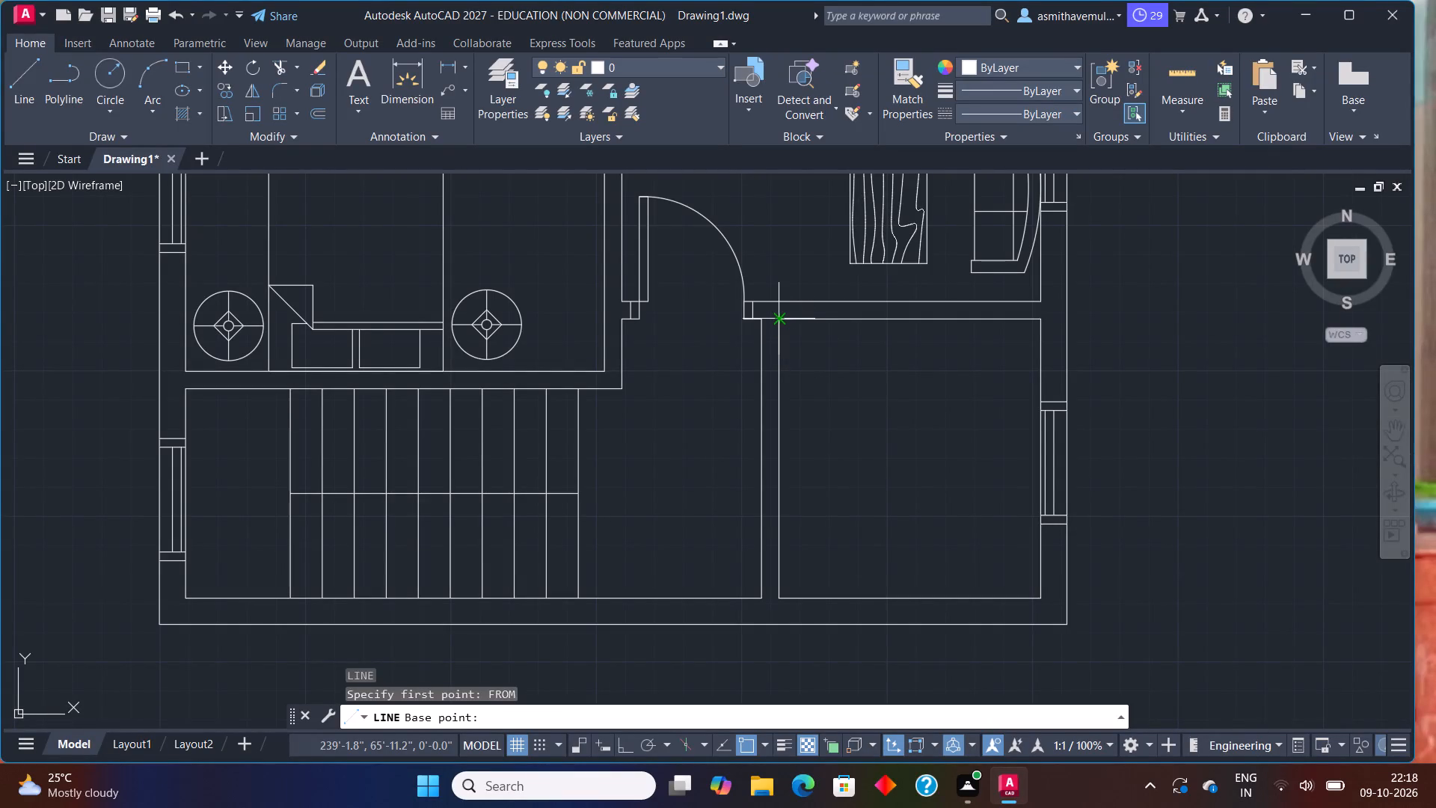
{"action": "left_click", "coordinate": [782, 317]}
{"action": "type", "text": "@3"}
{"action": "type", "text": "\",0"}
{"action": "key", "text": "Return"}
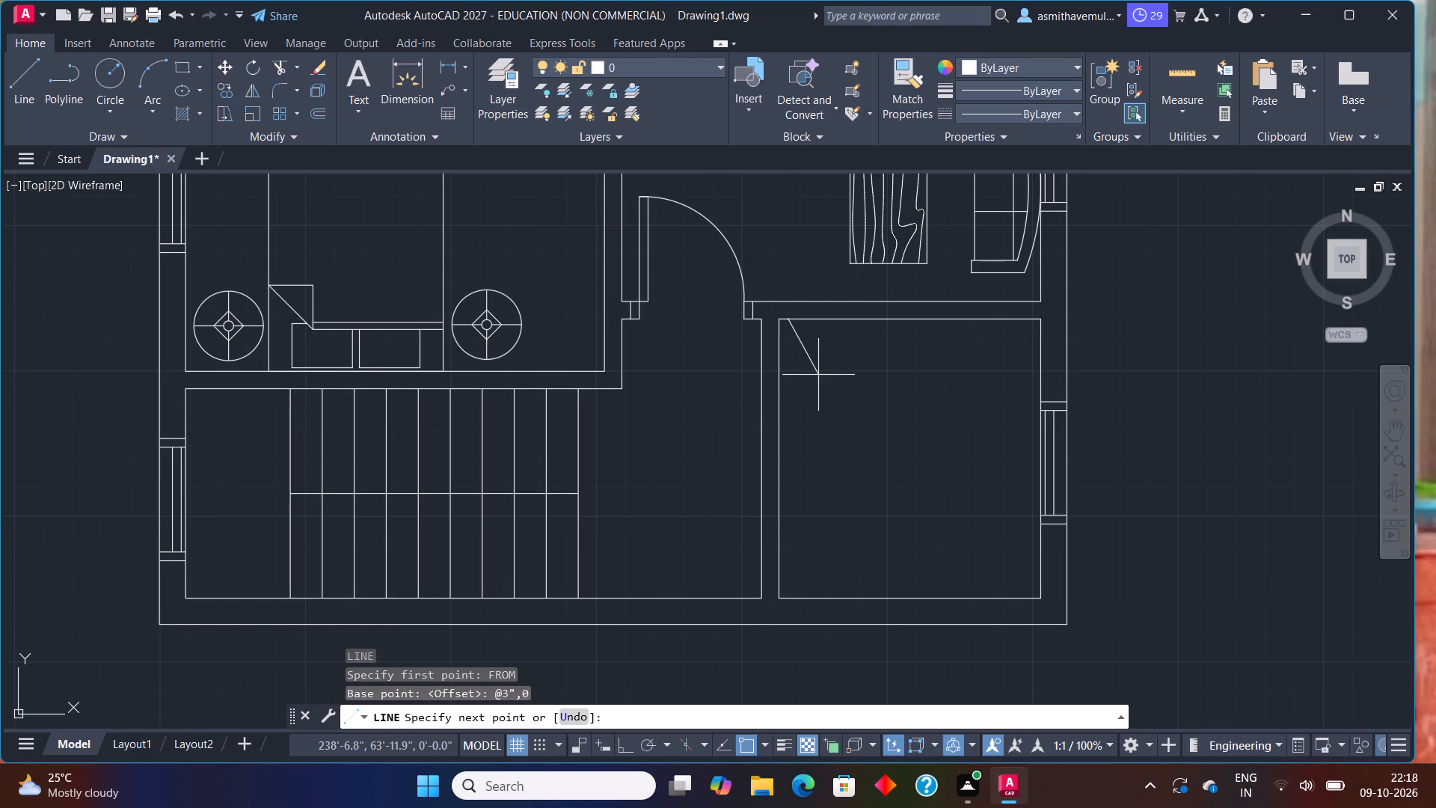
{"action": "key", "text": "F8"}
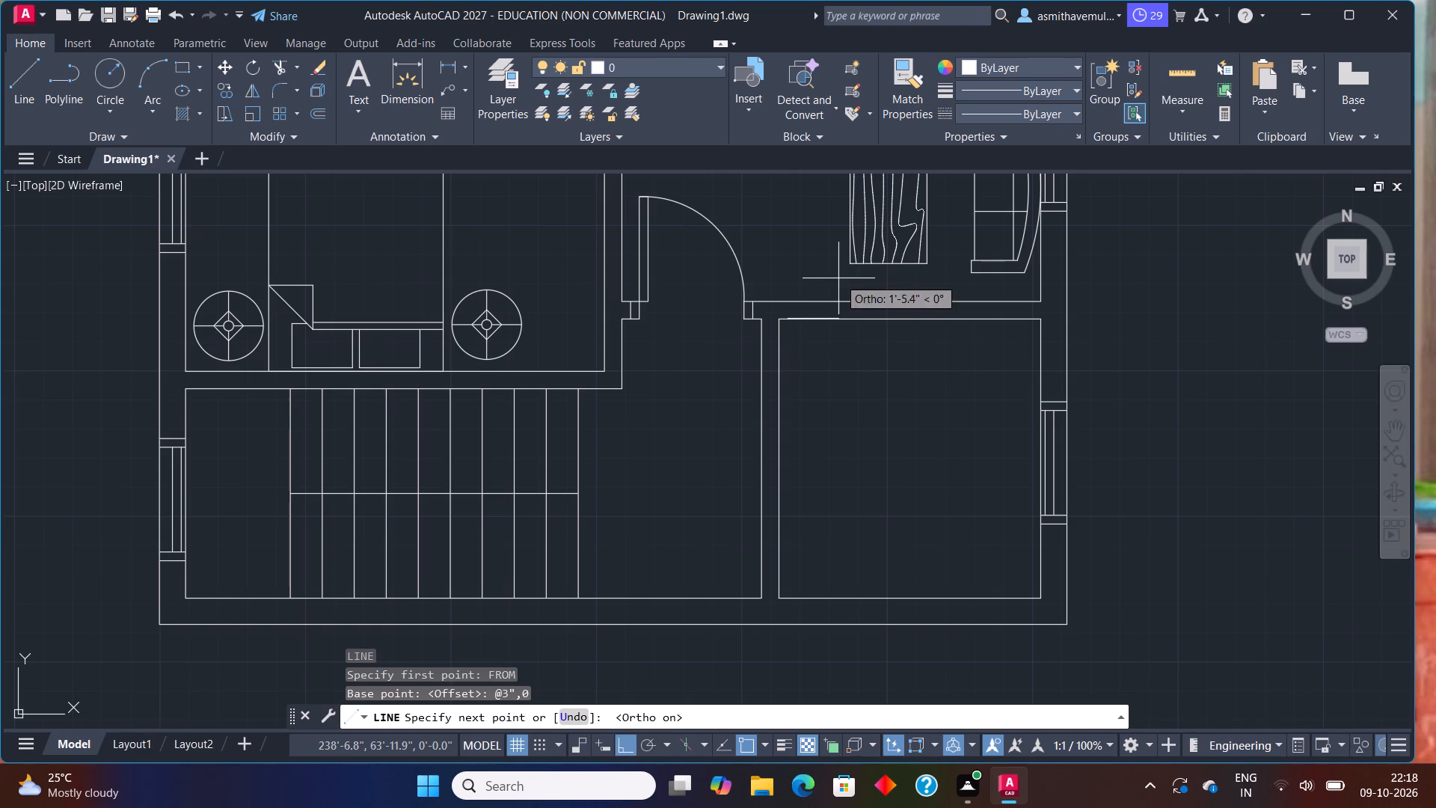
{"action": "scroll", "coordinate": [800, 305], "scroll_direction": "up", "scroll_amount": 2}
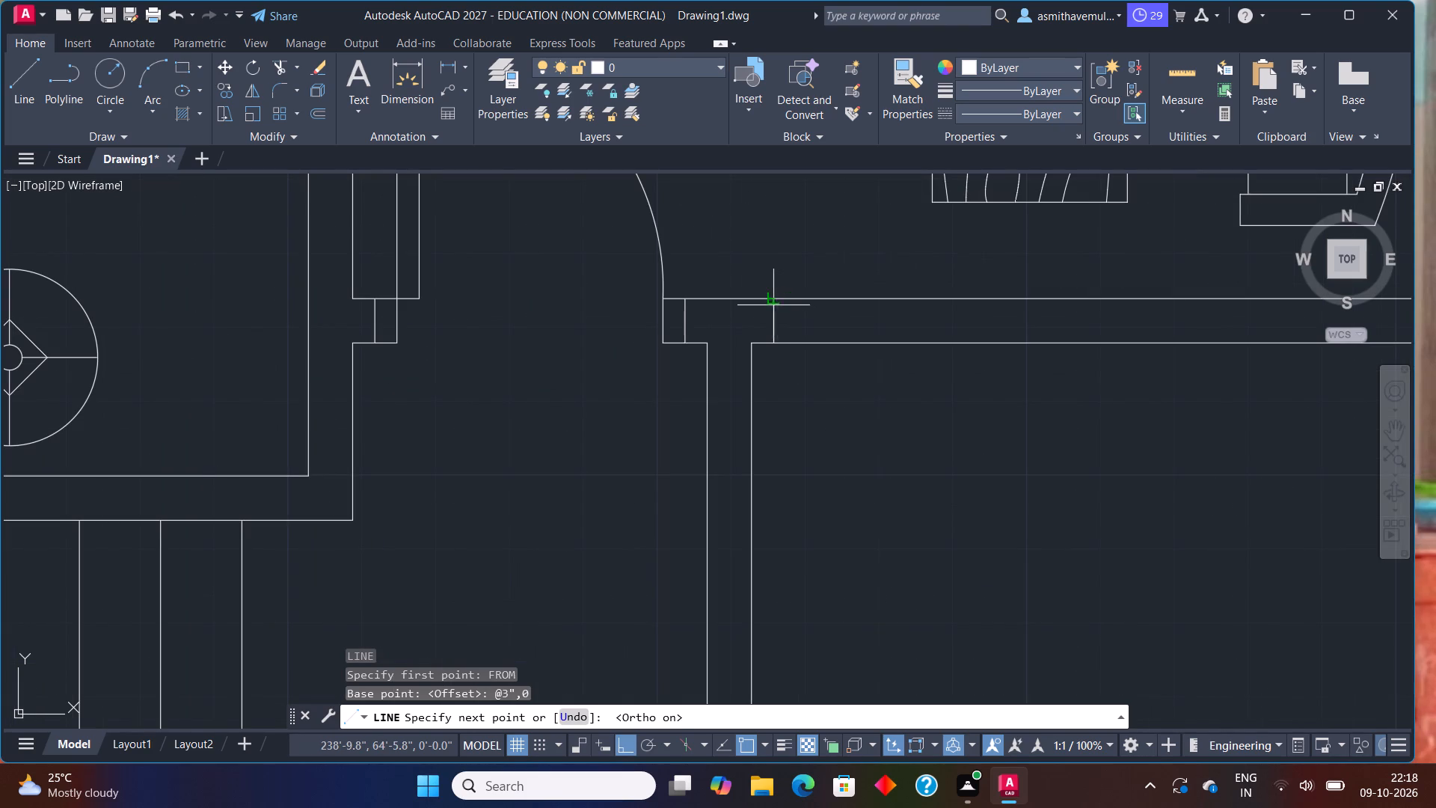
{"action": "left_click", "coordinate": [768, 302]}
{"action": "key", "text": "Escape"}
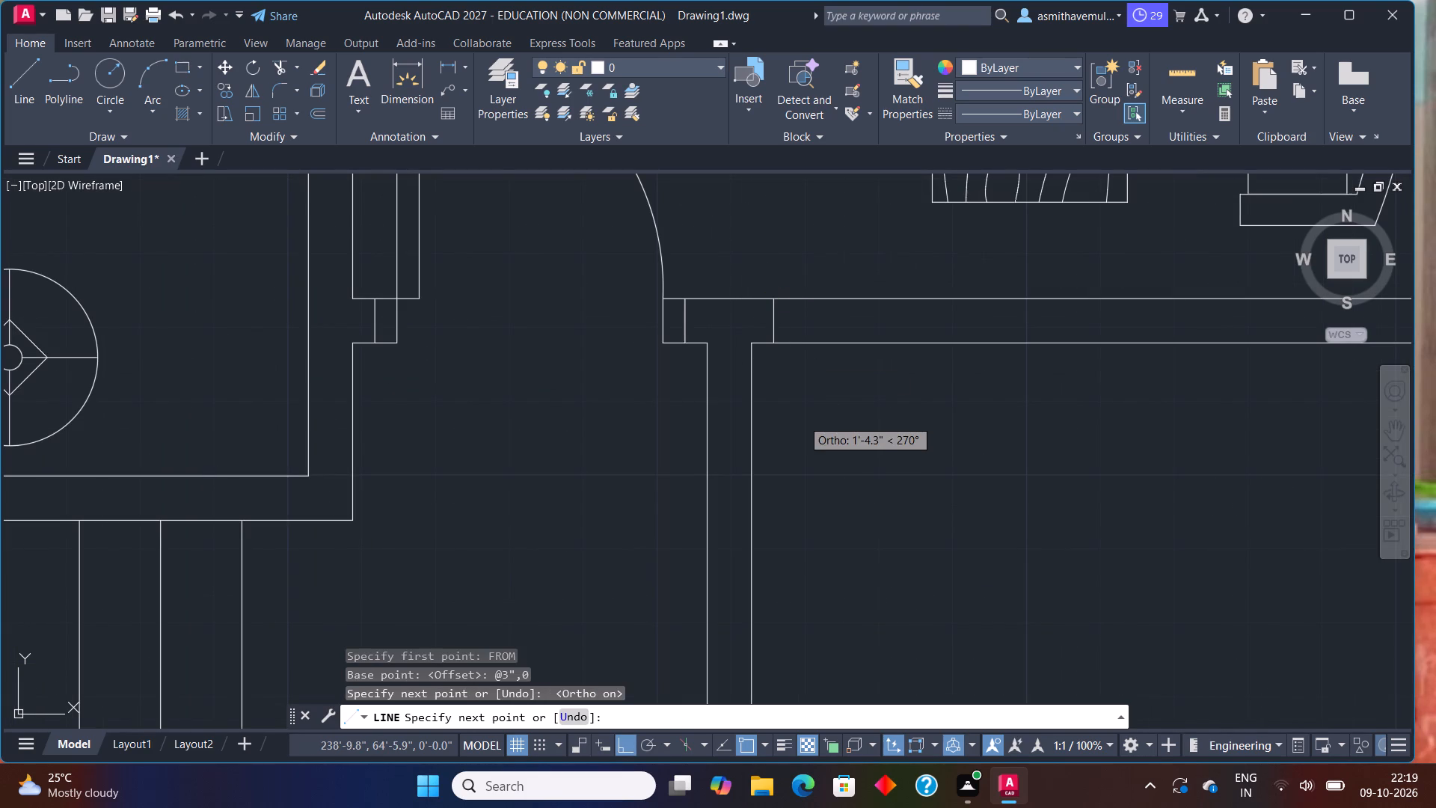
Offset the new line across the southeast room's north wall 3" to the east.
{"action": "key", "text": "o"}
{"action": "key", "text": "Return"}
{"action": "key", "text": "3"}
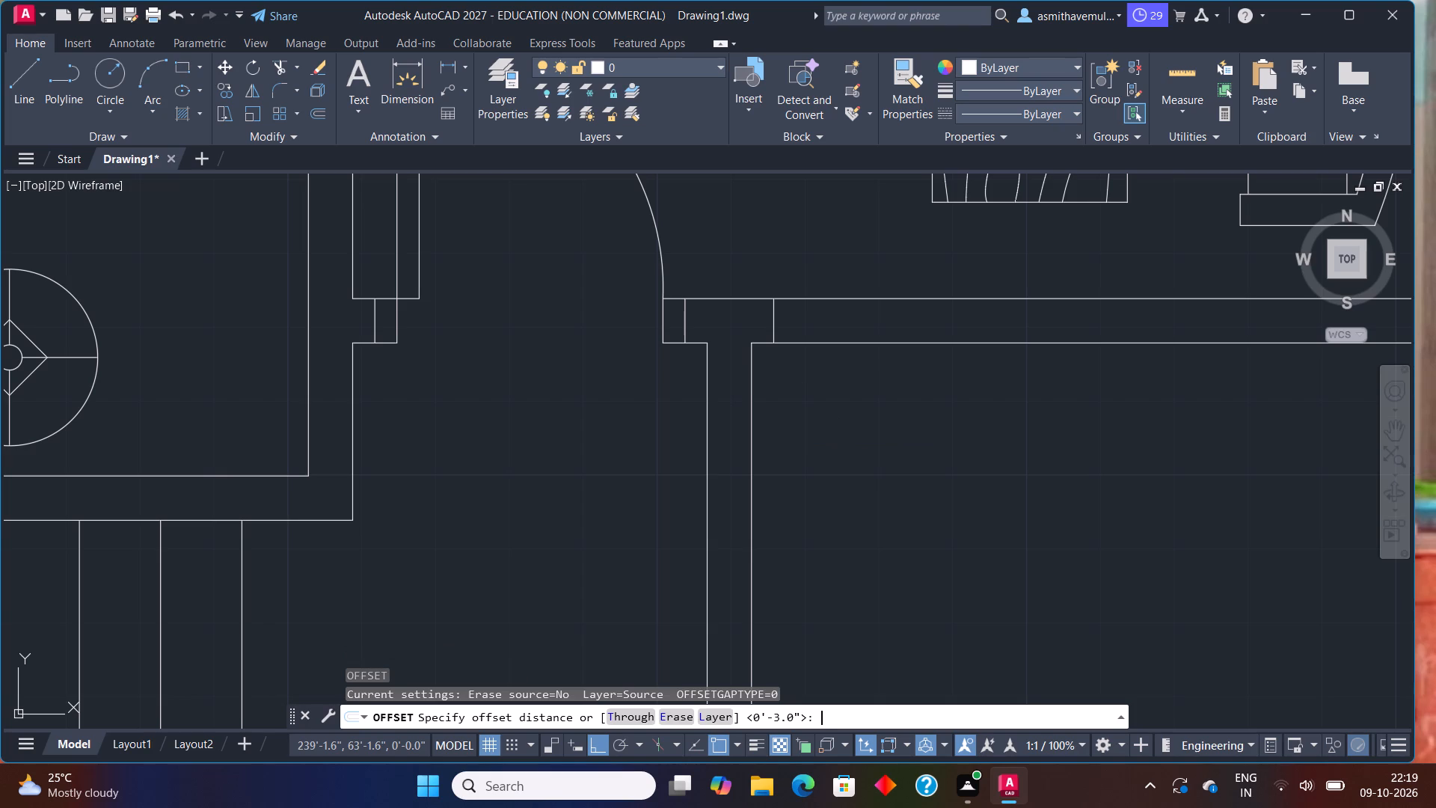
{"action": "key", "text": "shift+quotedbl"}
{"action": "key", "text": "Return"}
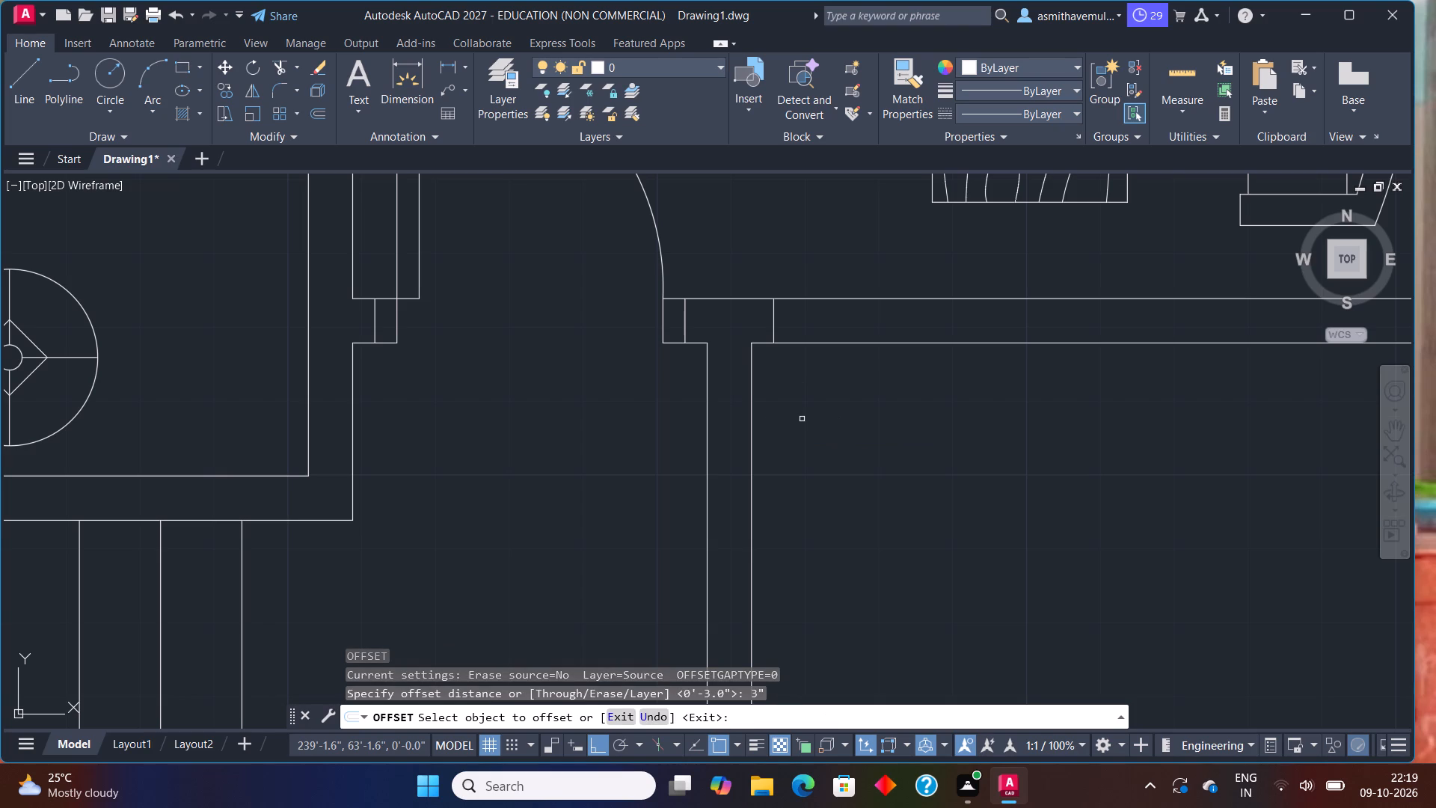
{"action": "left_click", "coordinate": [774, 325]}
{"action": "left_click", "coordinate": [808, 335]}
{"action": "key", "text": "Escape"}
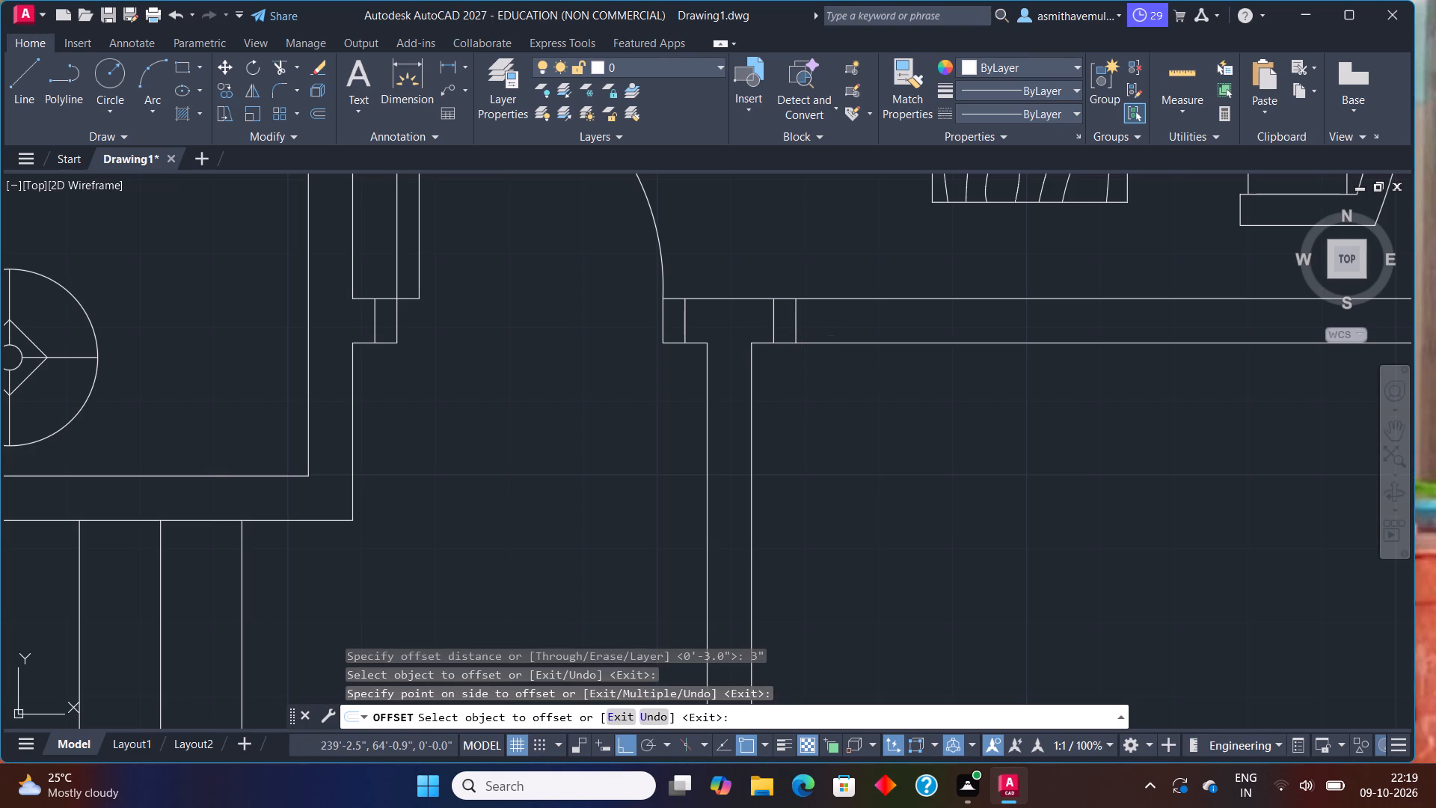
Offset the second line across that wall 3' to the east to mark the opening's other side.
{"action": "key", "text": "o"}
{"action": "key", "text": "Return"}
{"action": "type", "text": "3'"}
{"action": "key", "text": "Return"}
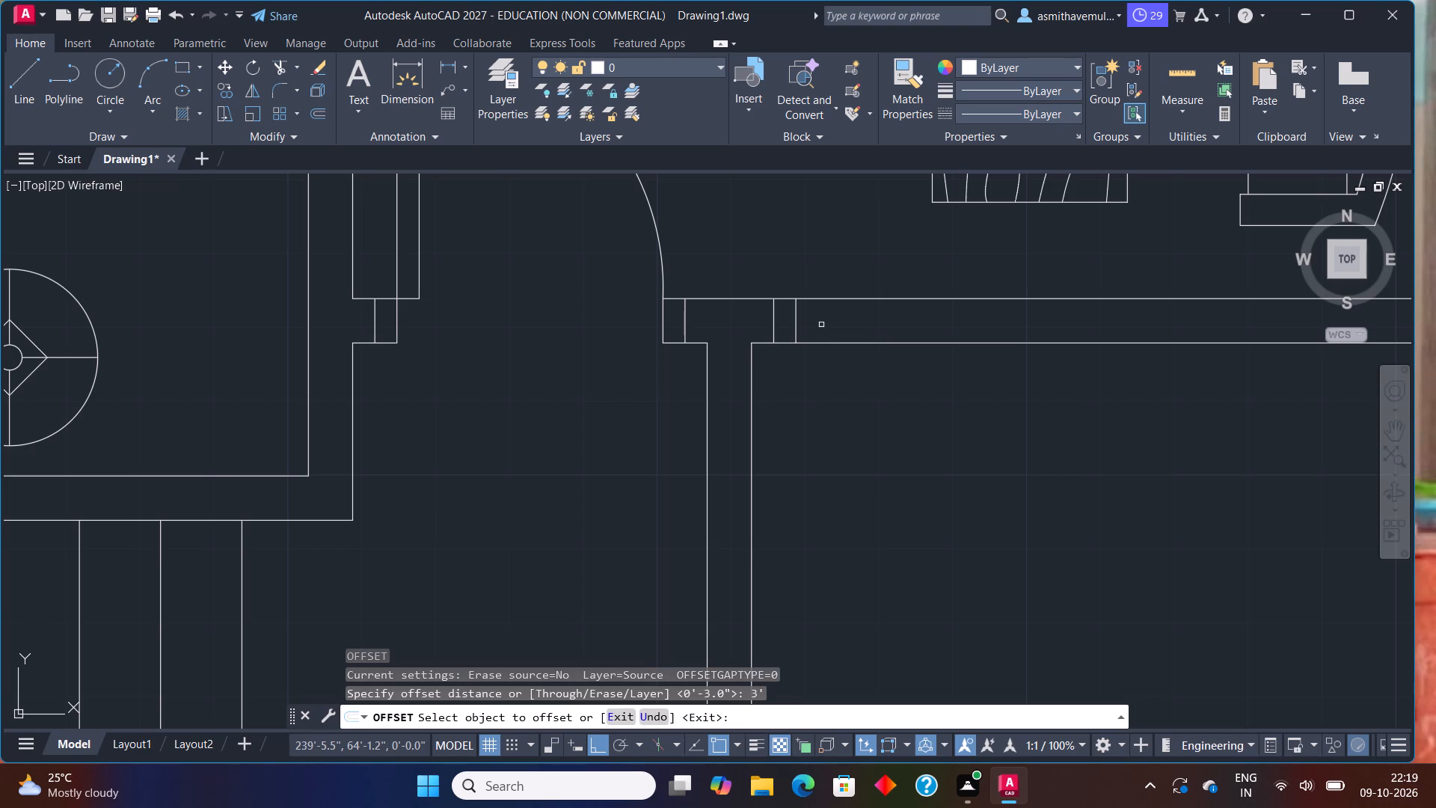
{"action": "left_click", "coordinate": [795, 322]}
{"action": "left_click_drag", "start_coordinate": [833, 322], "coordinate": [847, 326]}
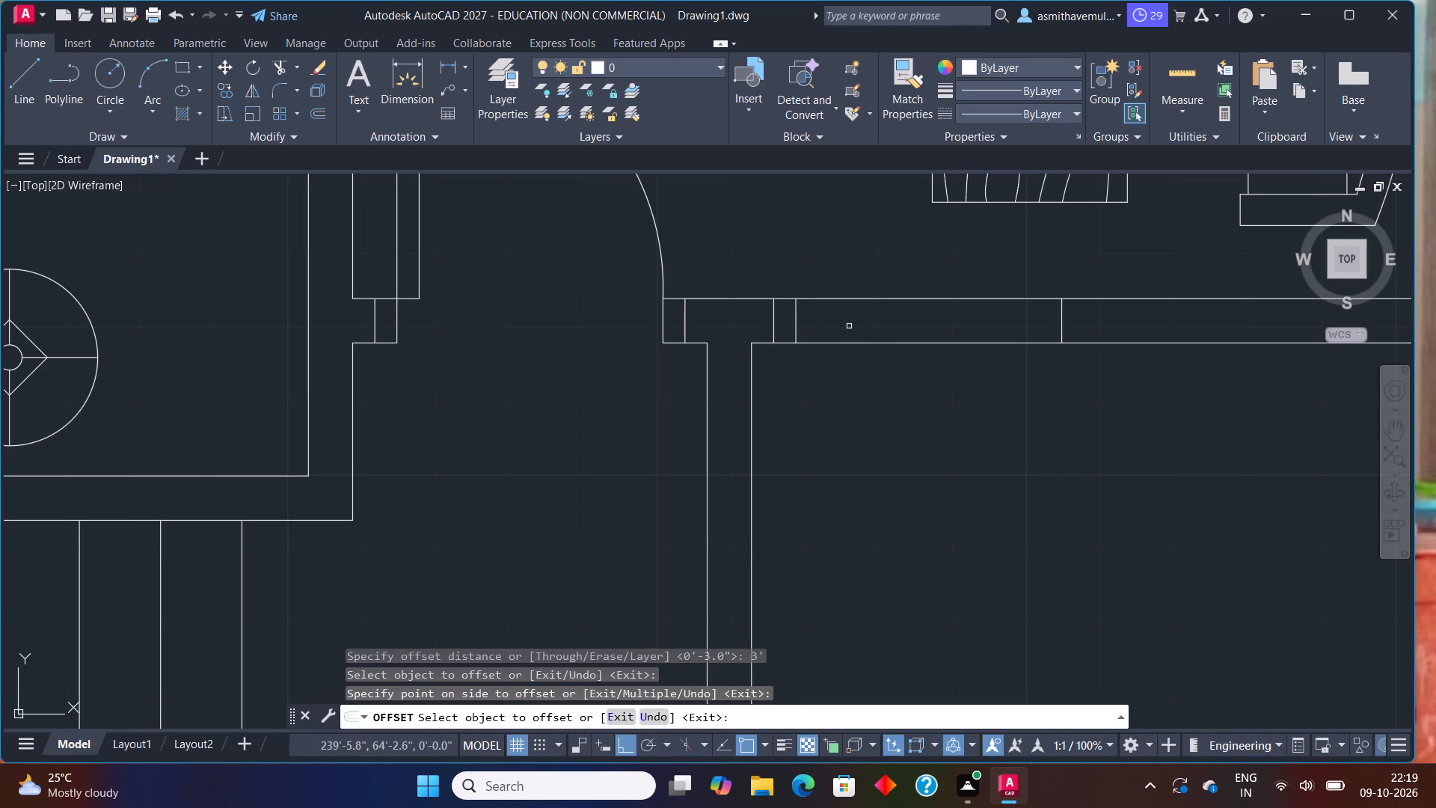
{"action": "key", "text": "Escape"}
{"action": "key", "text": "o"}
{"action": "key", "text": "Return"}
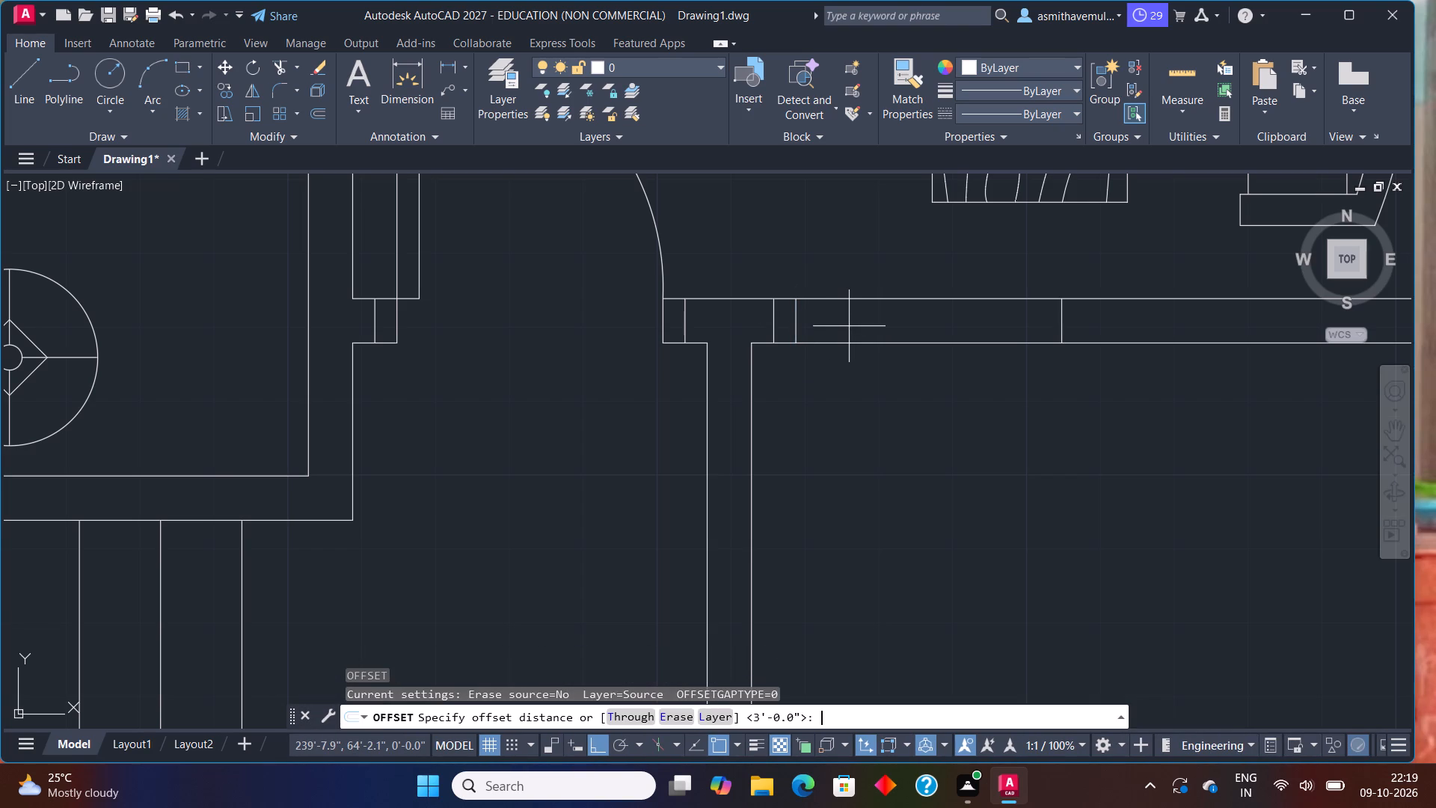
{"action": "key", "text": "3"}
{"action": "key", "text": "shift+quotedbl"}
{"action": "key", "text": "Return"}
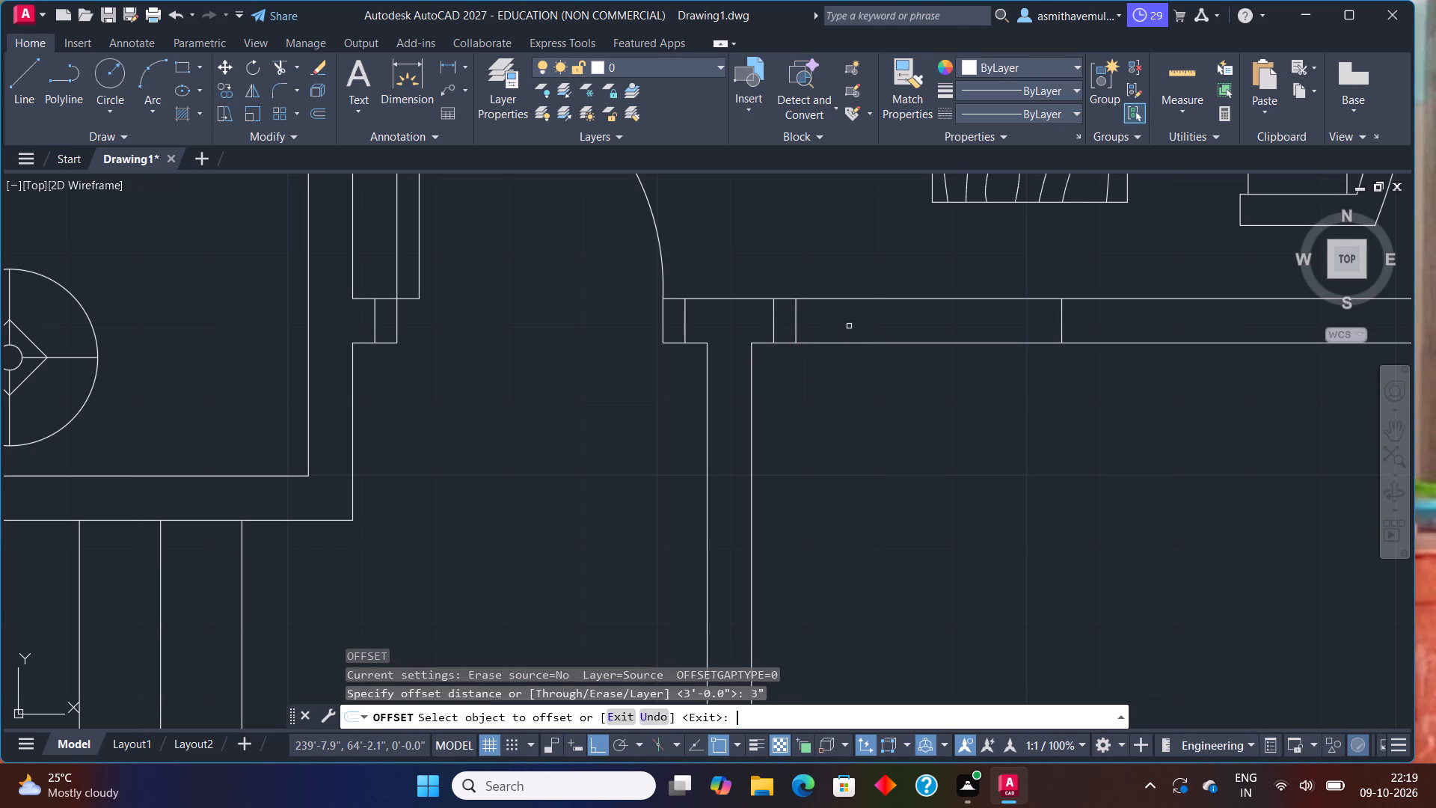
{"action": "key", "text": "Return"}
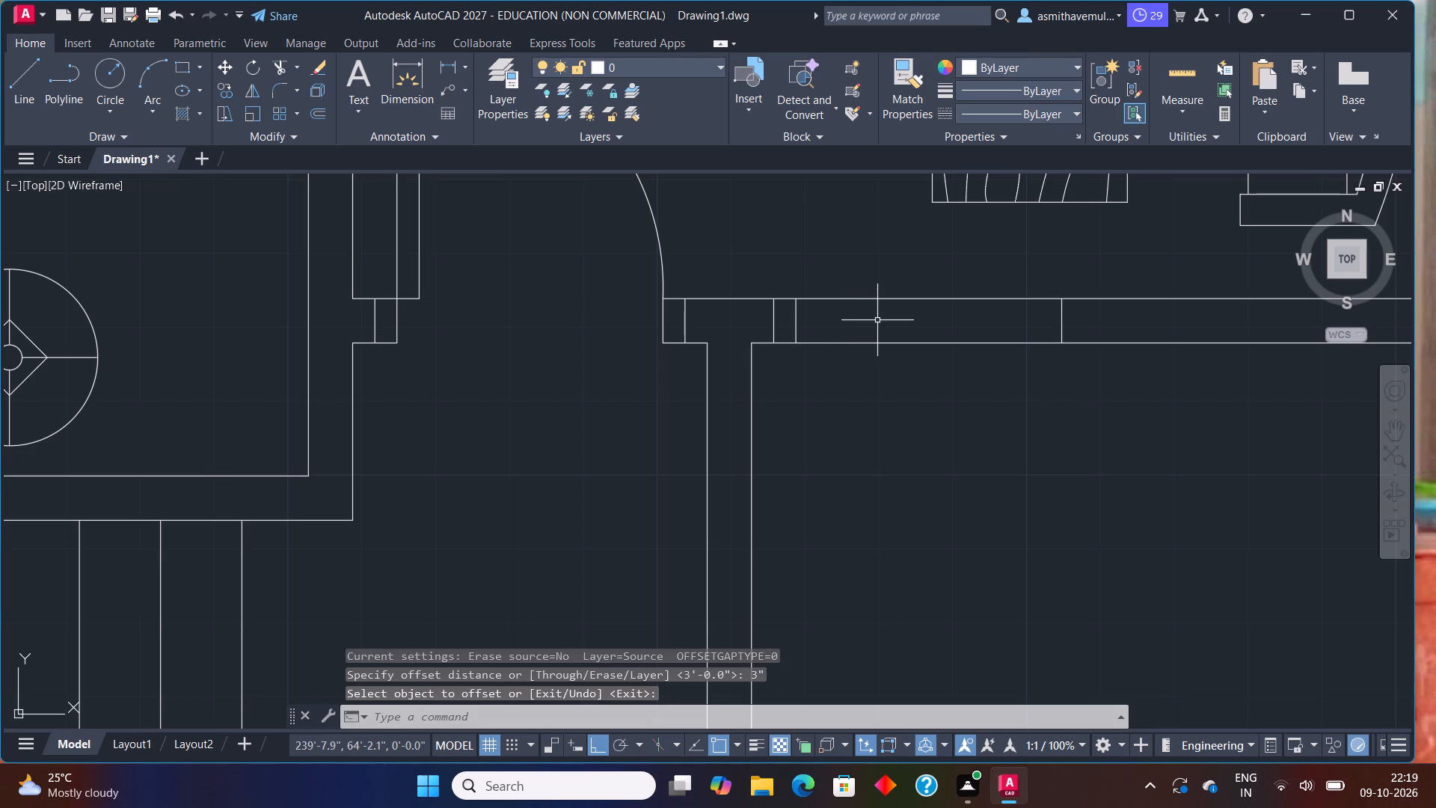
Trim away the first reference line and the wall lines between the two 3'-spaced jamb lines to open the southeast room's north doorway.
{"action": "type", "text": "TRIM"}
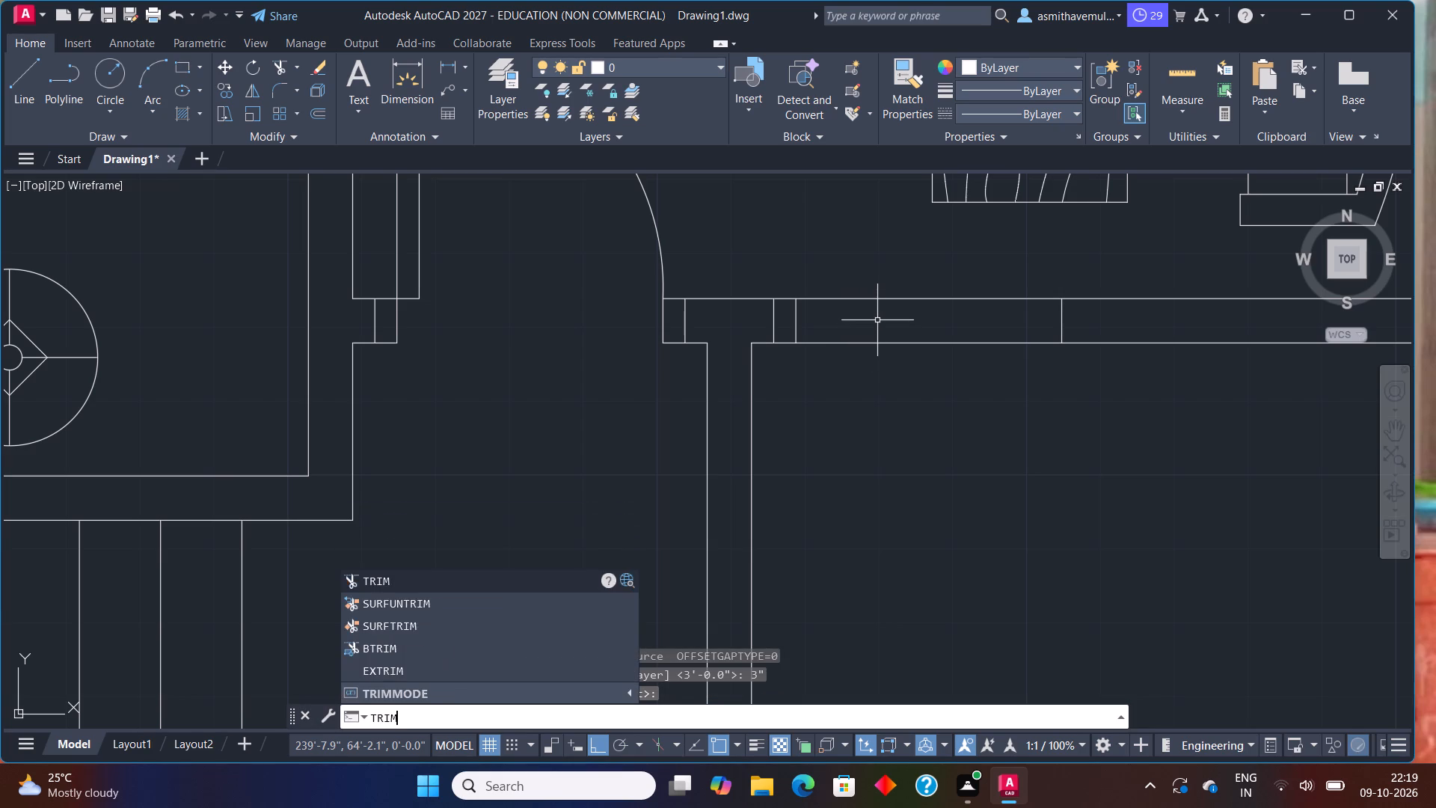
{"action": "key", "text": "Return"}
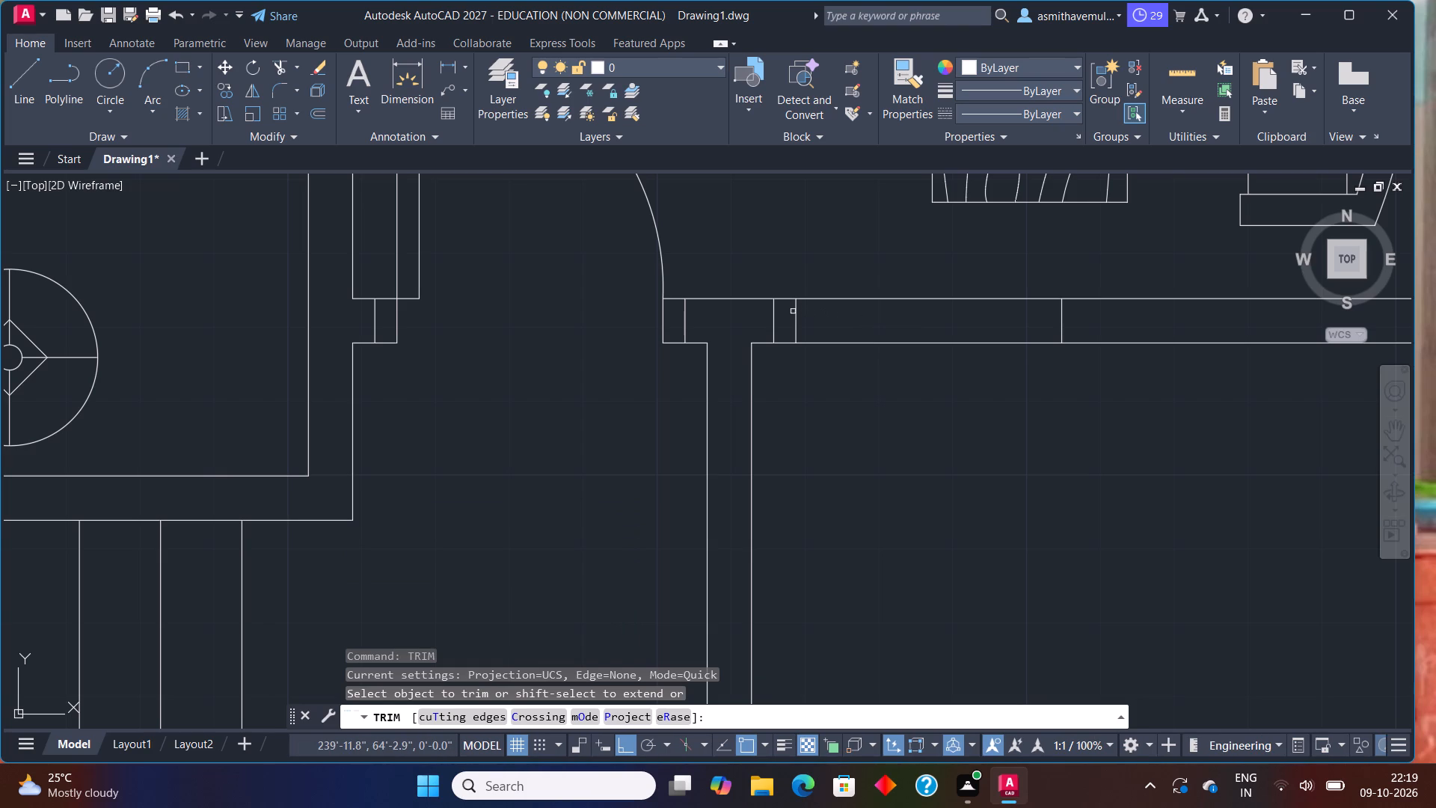
{"action": "left_click", "coordinate": [772, 319]}
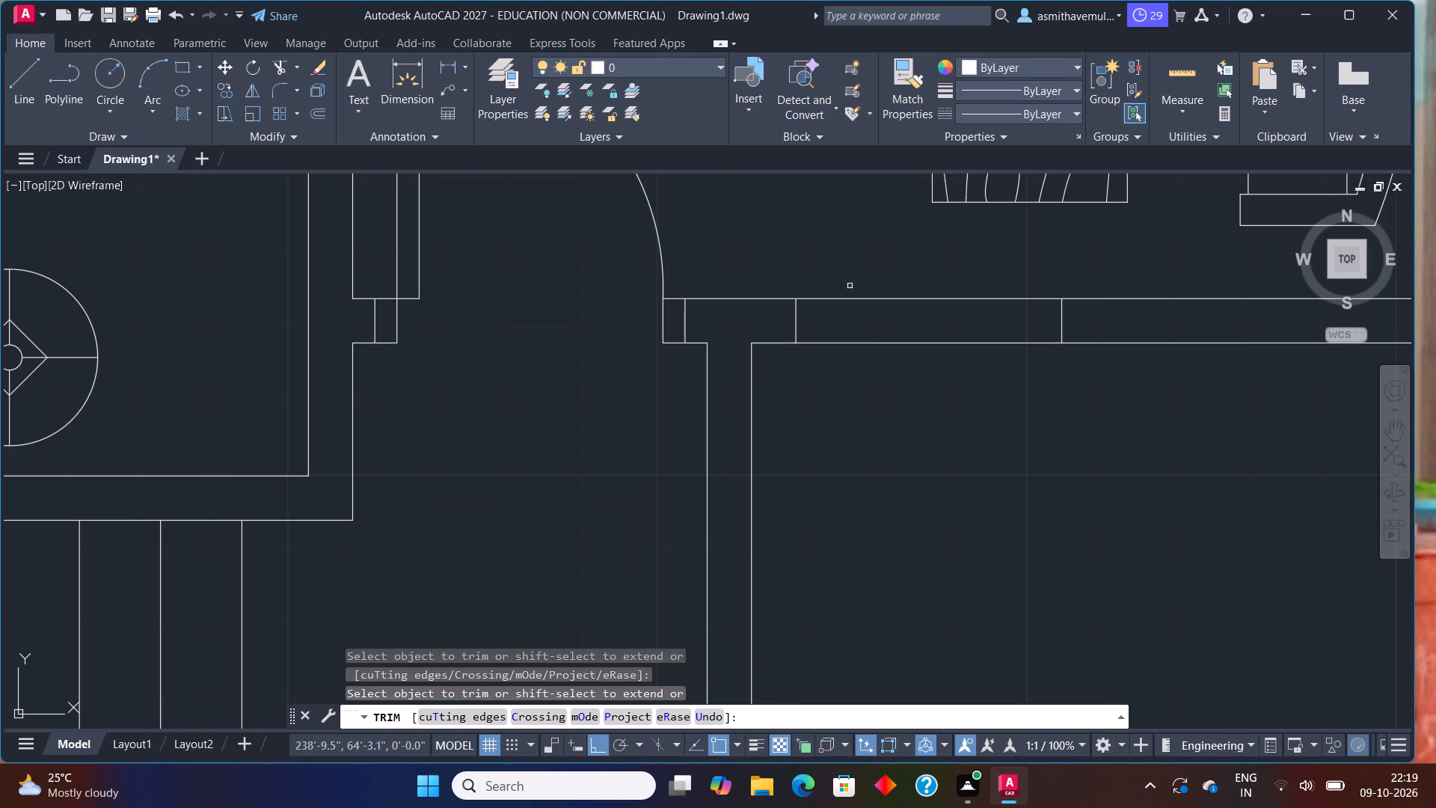
{"action": "left_click_drag", "start_coordinate": [850, 286], "coordinate": [831, 369]}
{"action": "scroll", "coordinate": [937, 405], "scroll_direction": "down", "scroll_amount": 1}
{"action": "middle_click_drag", "start_coordinate": [1001, 433], "coordinate": [772, 369]}
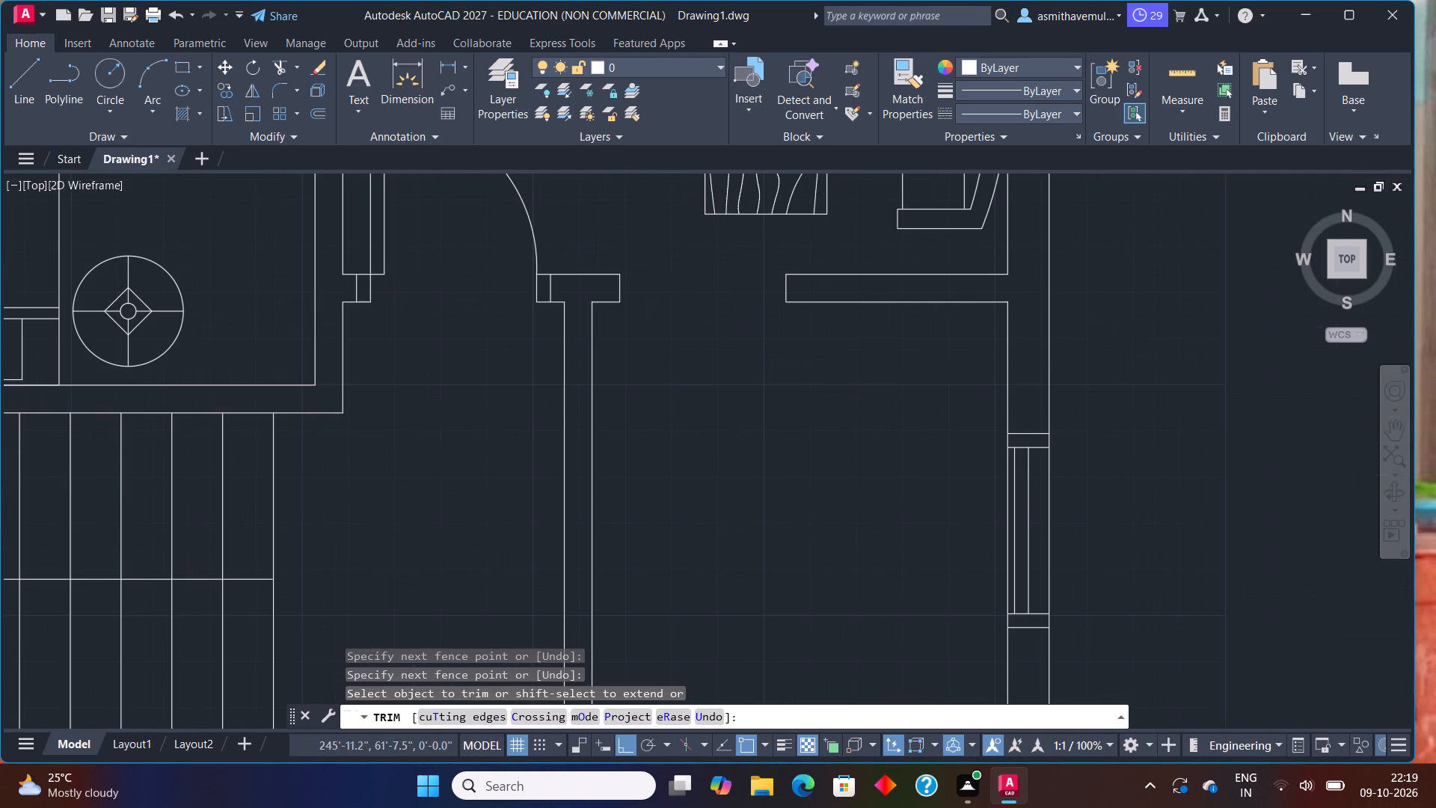
Draw a vertical line across the southeast room's north wall, a short distance east of the doorway's east jamb.
{"action": "key", "text": "Escape"}
{"action": "key", "text": "l"}
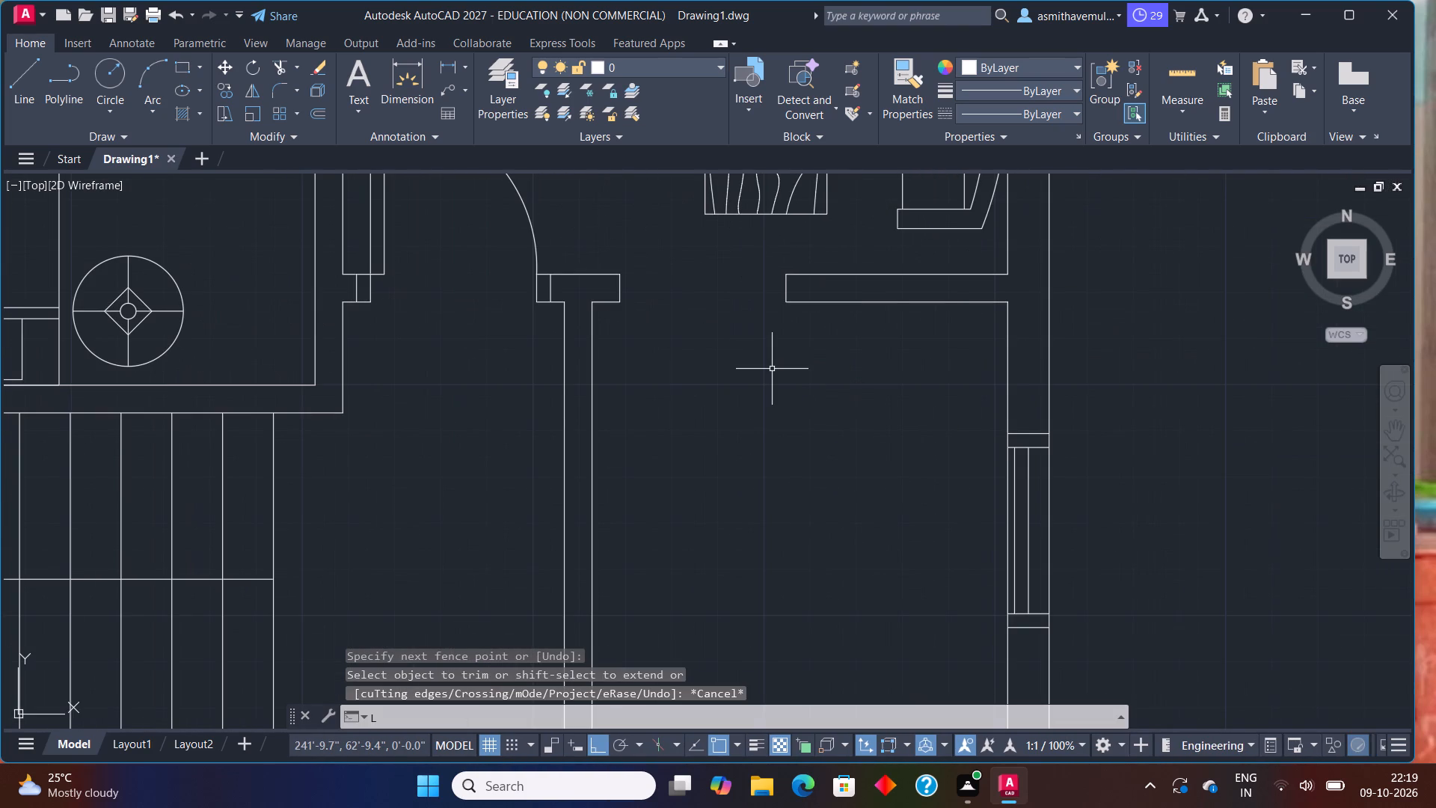
{"action": "key", "text": "Return"}
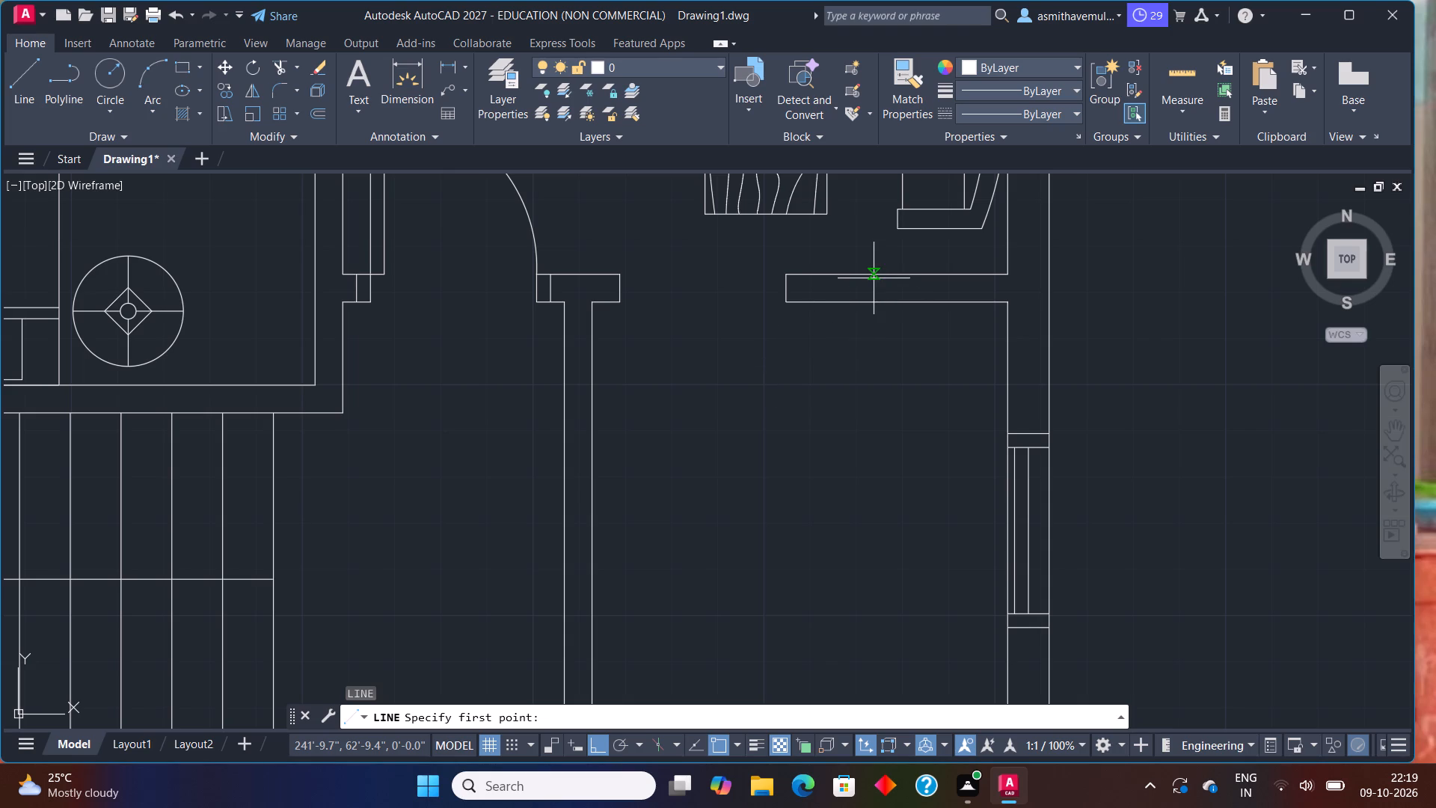
{"action": "left_click", "coordinate": [873, 273]}
{"action": "left_click", "coordinate": [873, 307]}
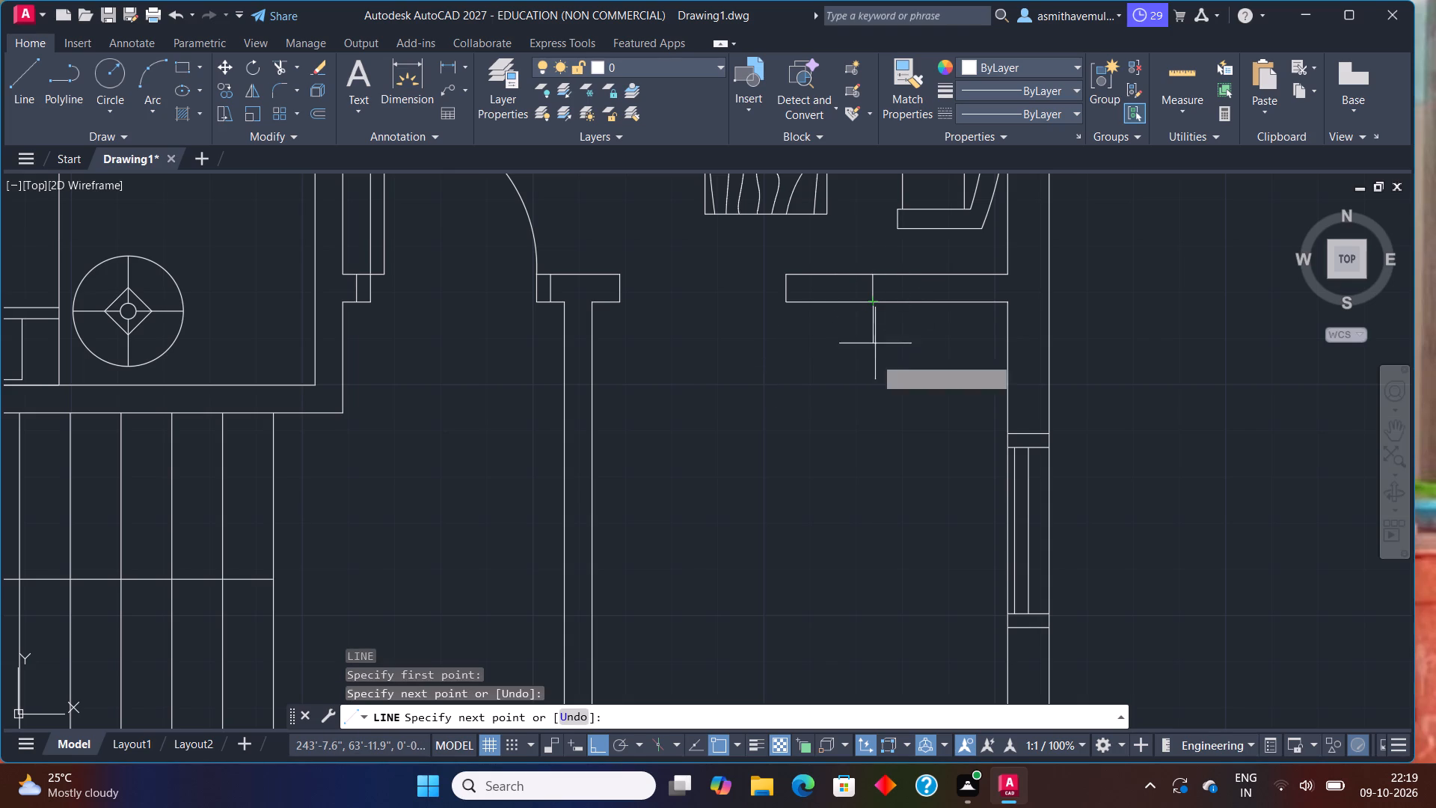
{"action": "key", "text": "Escape"}
Trim away the old east jamb and the wall lines up to the new line to widen the southeast room's north opening.
{"action": "key", "text": "y"}
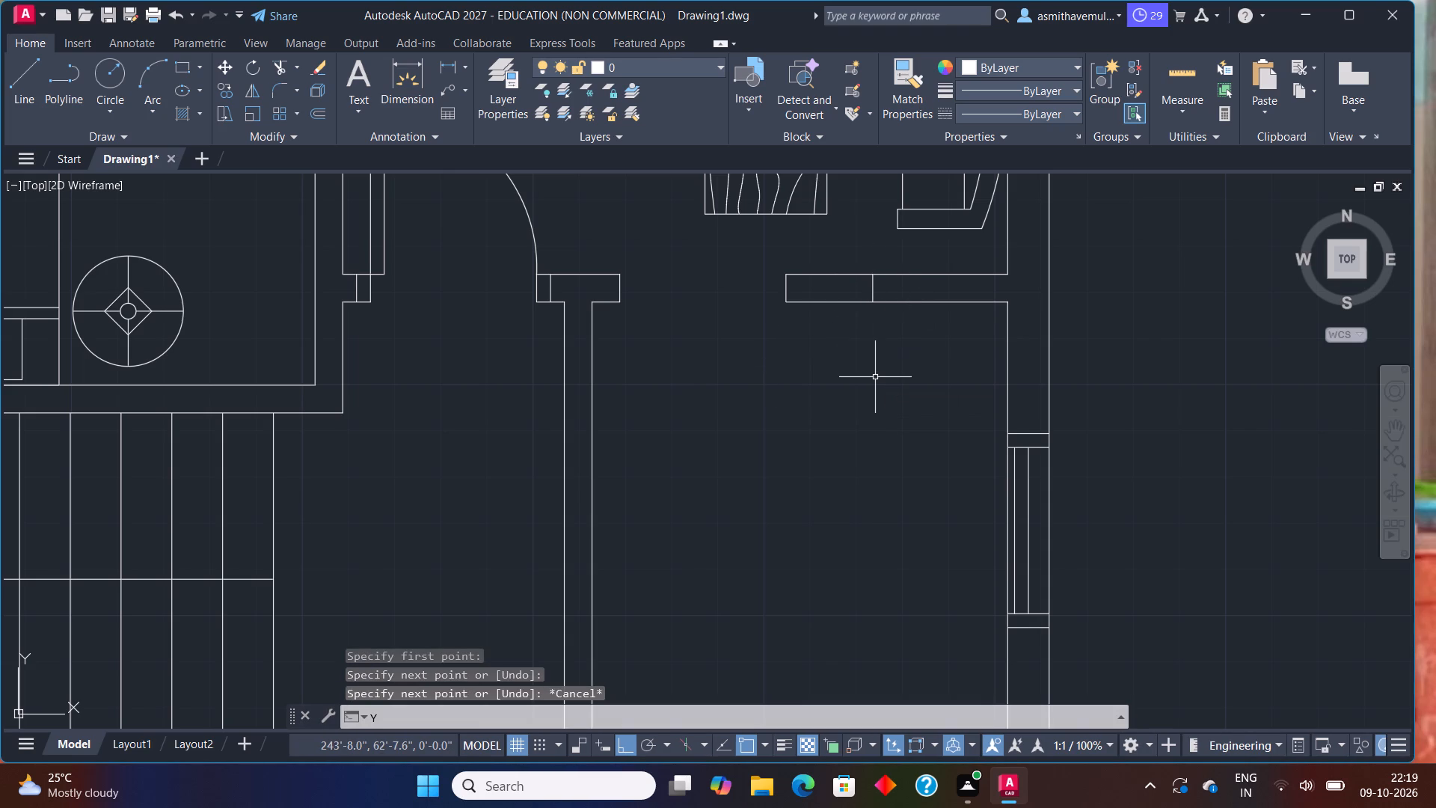
{"action": "key", "text": "BackSpace"}
{"action": "type", "text": "TRIM"}
{"action": "key", "text": "Return"}
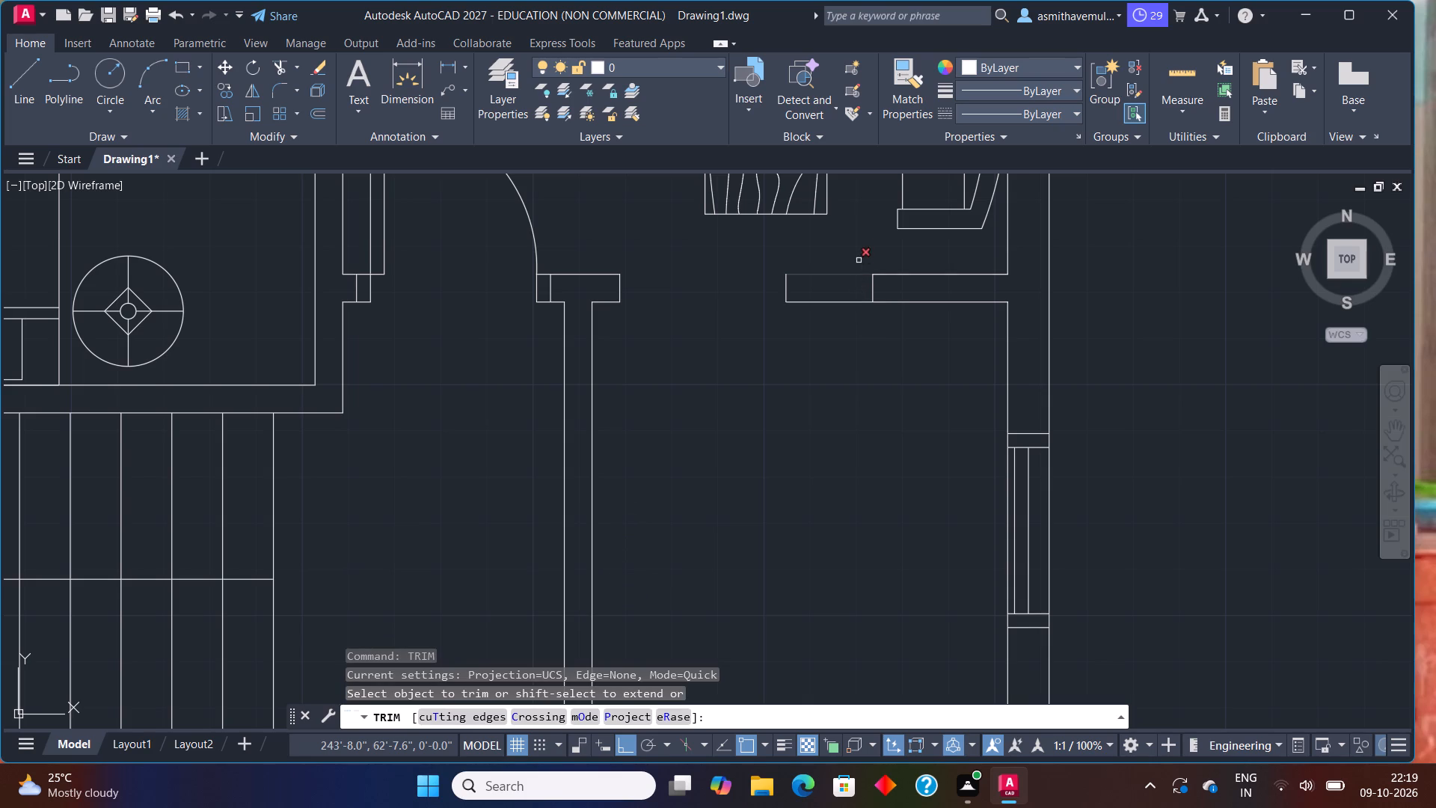
{"action": "left_click_drag", "start_coordinate": [859, 254], "coordinate": [849, 280]}
{"action": "left_click_drag", "start_coordinate": [865, 259], "coordinate": [862, 259]}
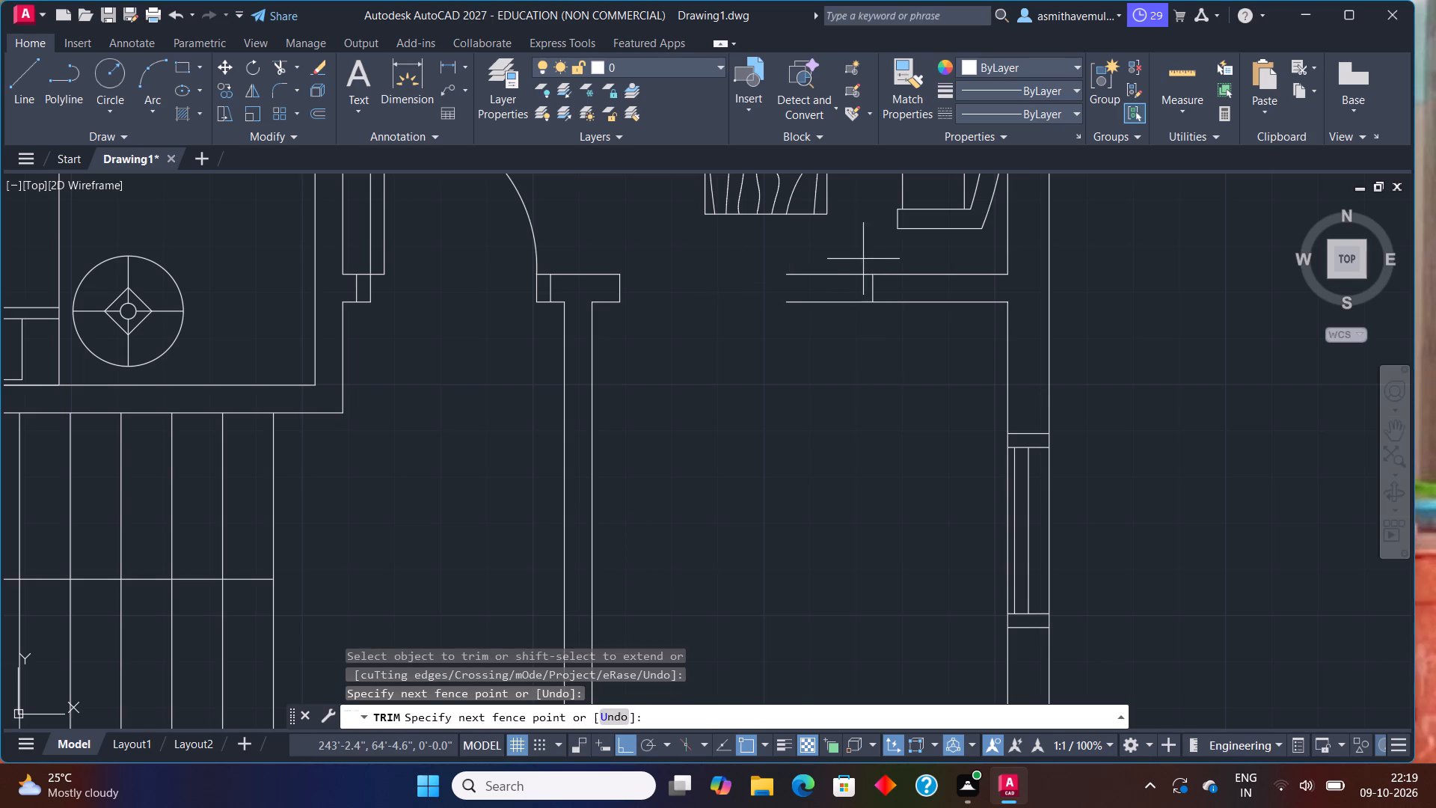
{"action": "left_click_drag", "start_coordinate": [862, 259], "coordinate": [832, 331]}
{"action": "scroll", "coordinate": [834, 334], "scroll_direction": "down", "scroll_amount": 2}
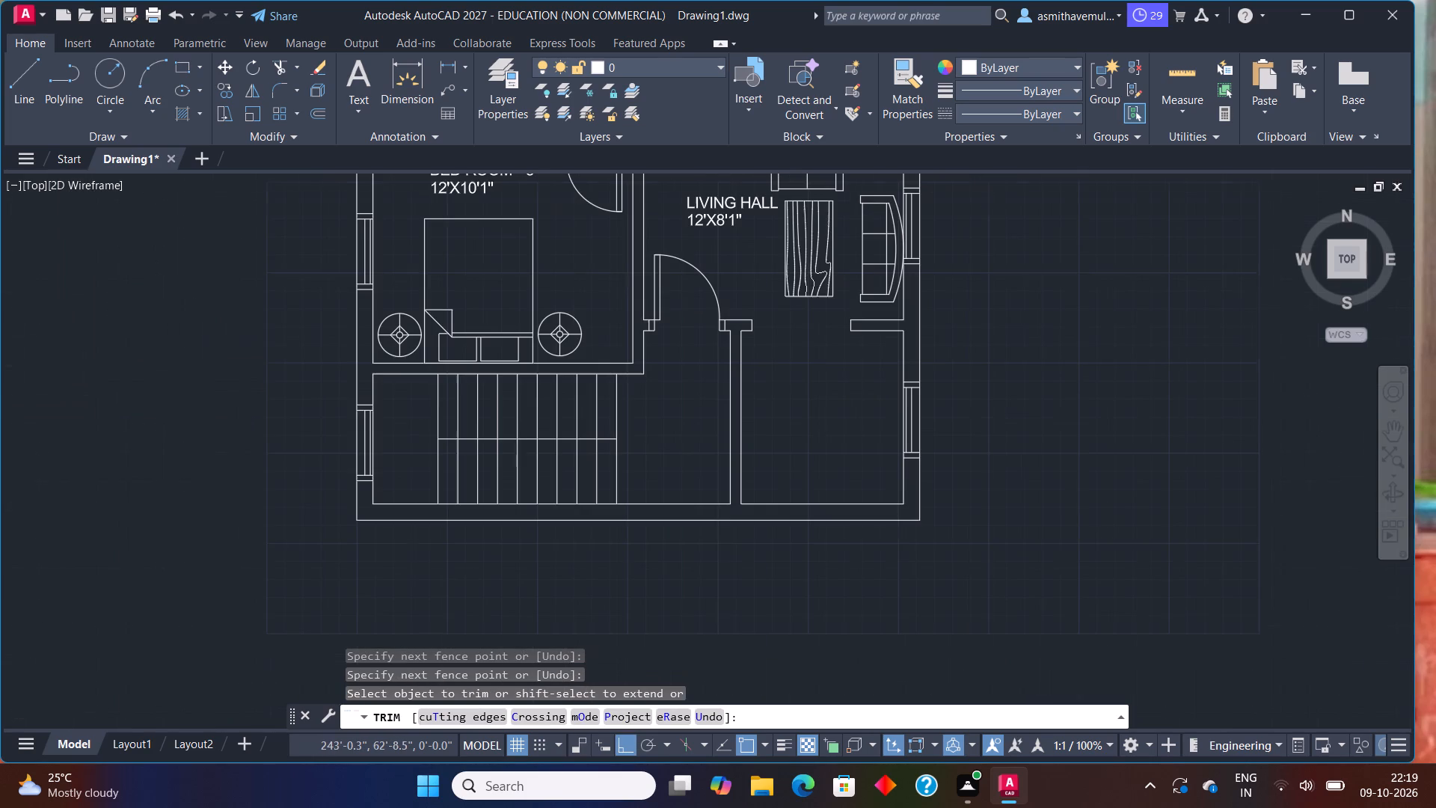
{"action": "middle_click_drag", "start_coordinate": [849, 384], "coordinate": [859, 410]}
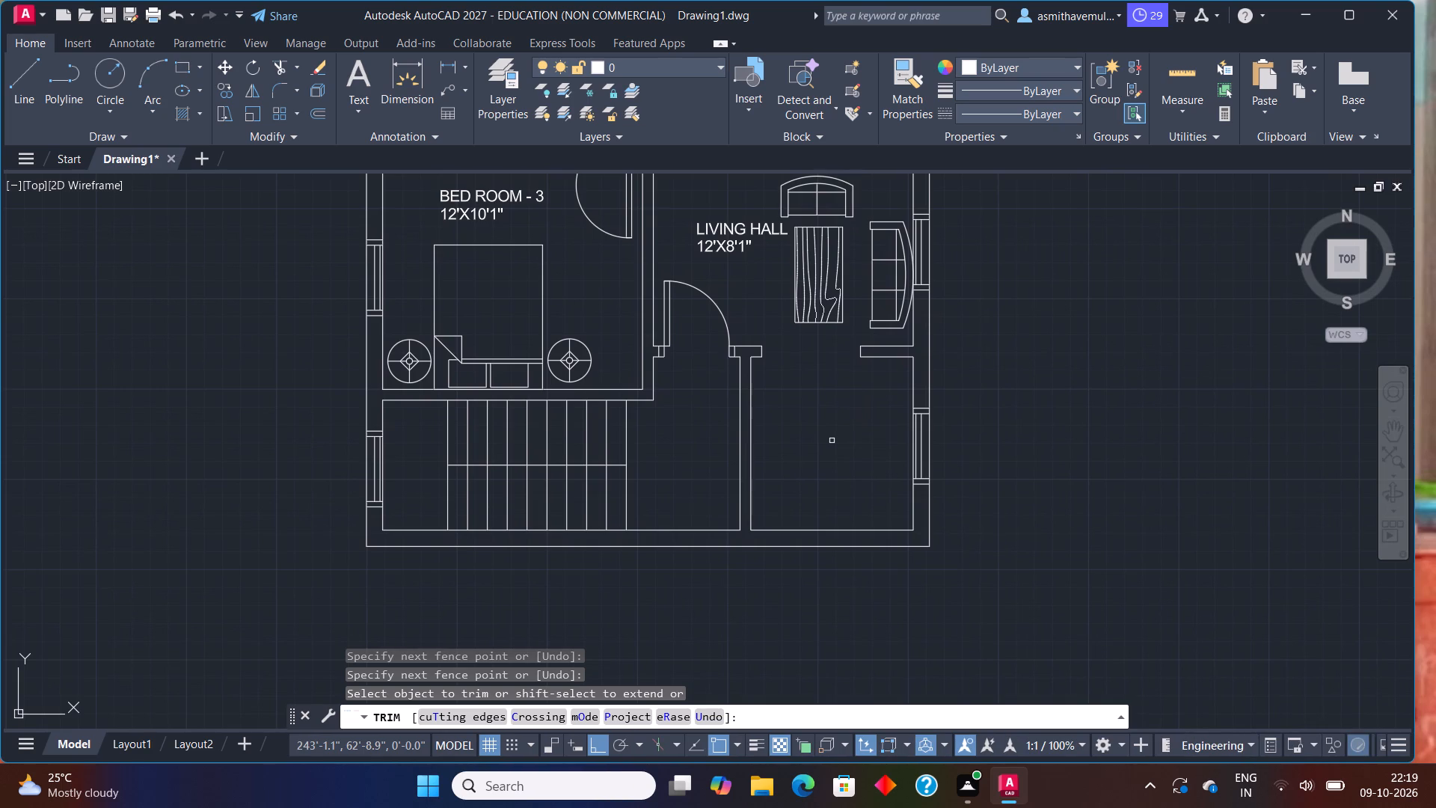
{"action": "key", "text": "Escape"}
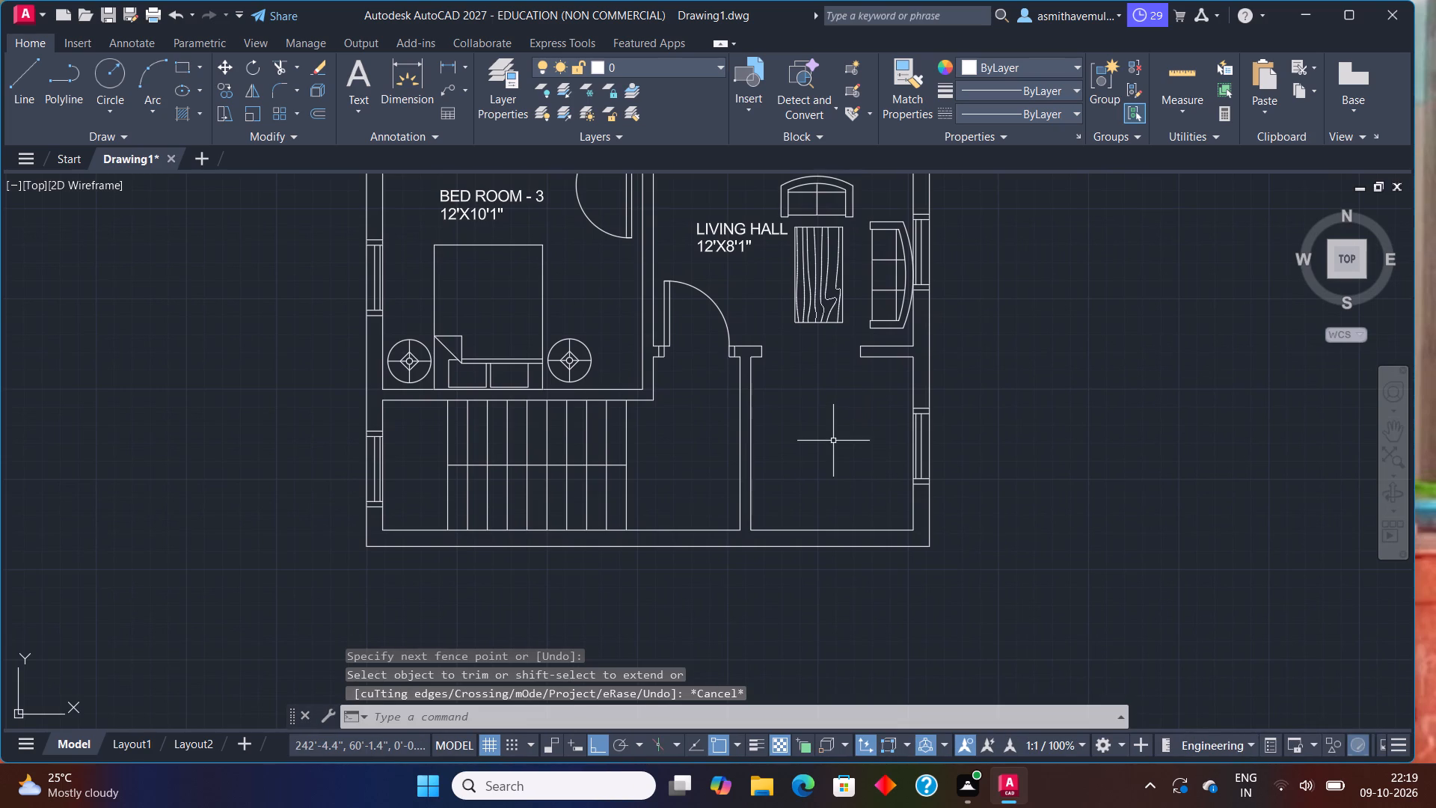
Insert the Kitchen Layout block from DesignCenter's Kitchens.dwg in the empty space southeast of the plan.
{"action": "key", "text": "ctrl+2"}
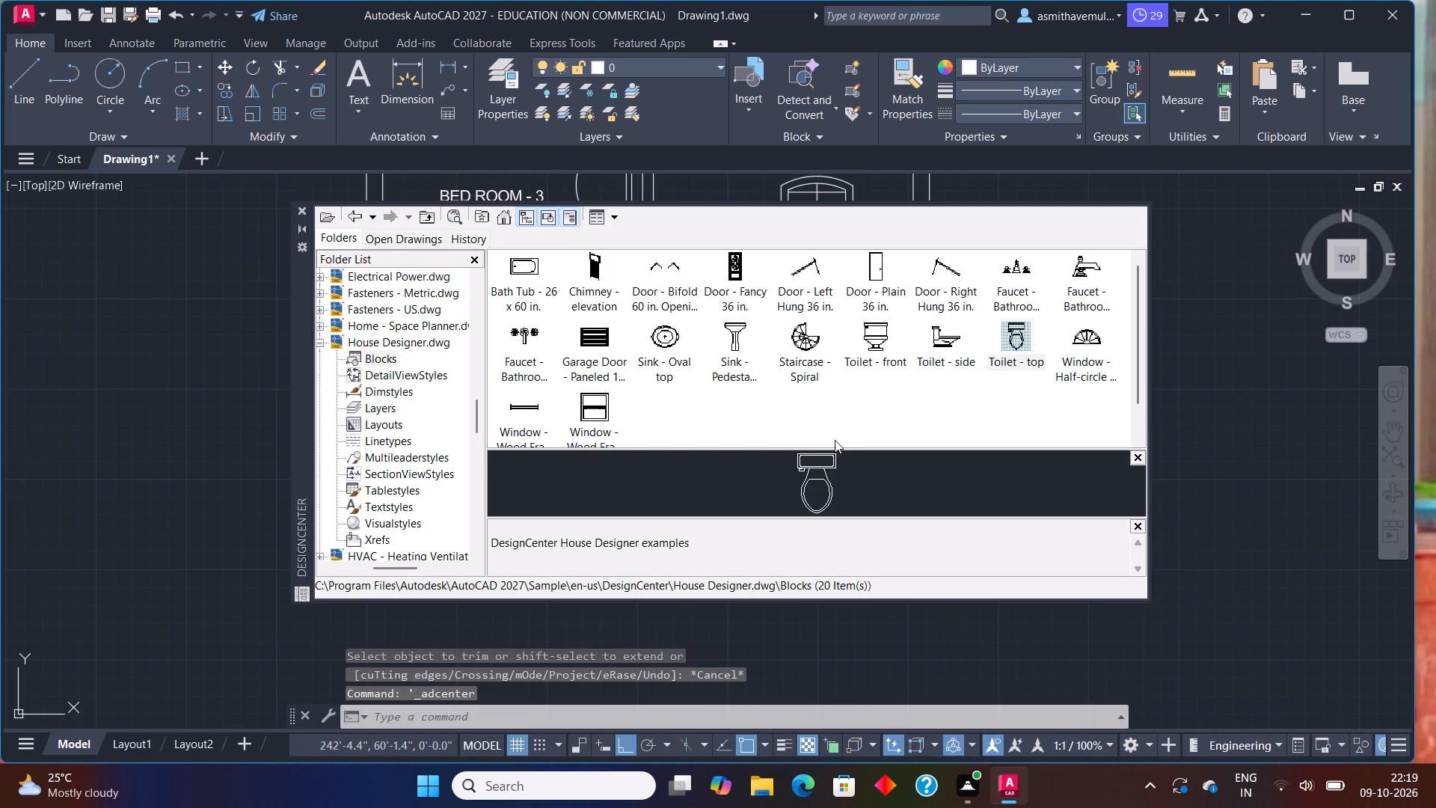
{"action": "double_click", "coordinate": [505, 218]}
{"action": "double_click", "coordinate": [670, 275]}
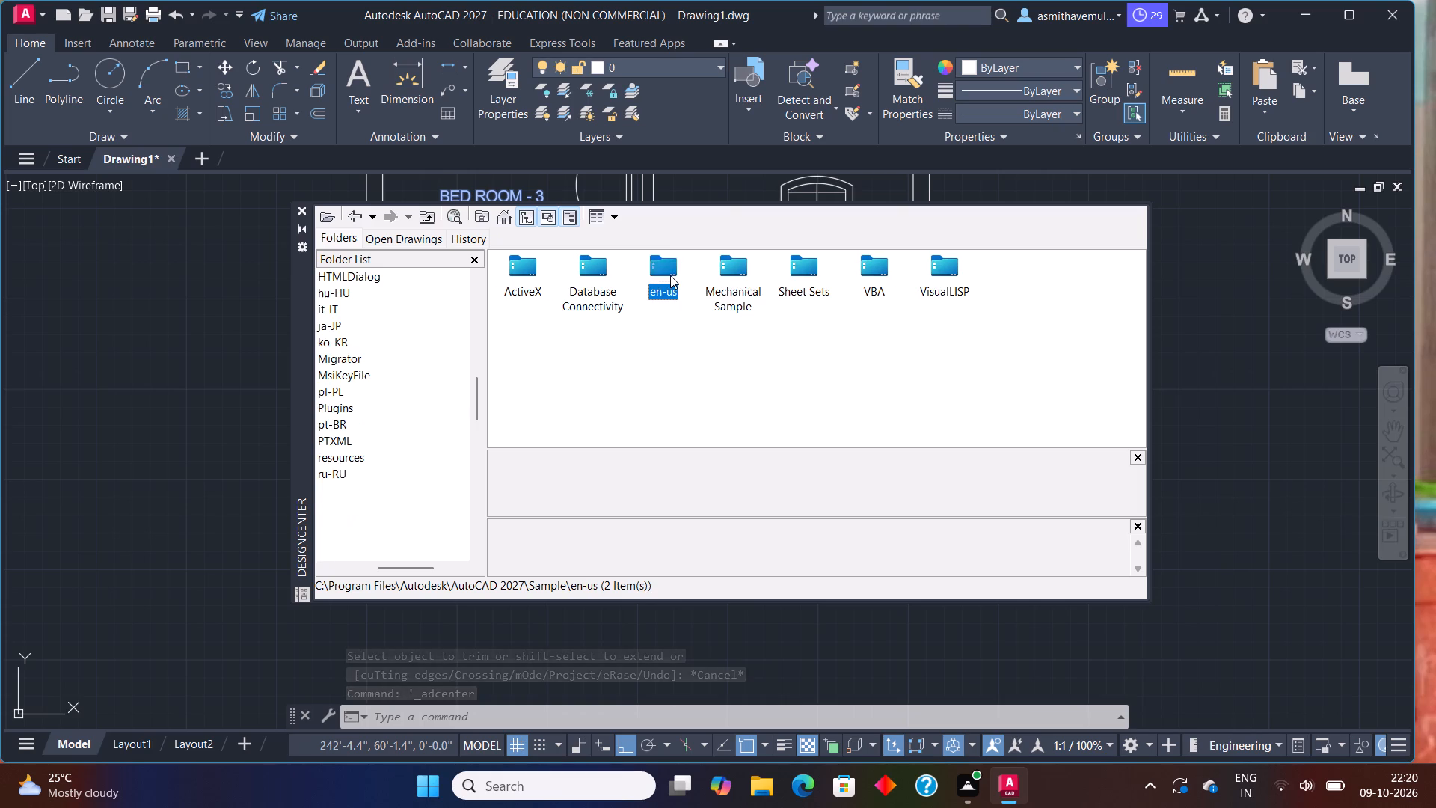
{"action": "double_click", "coordinate": [536, 275]}
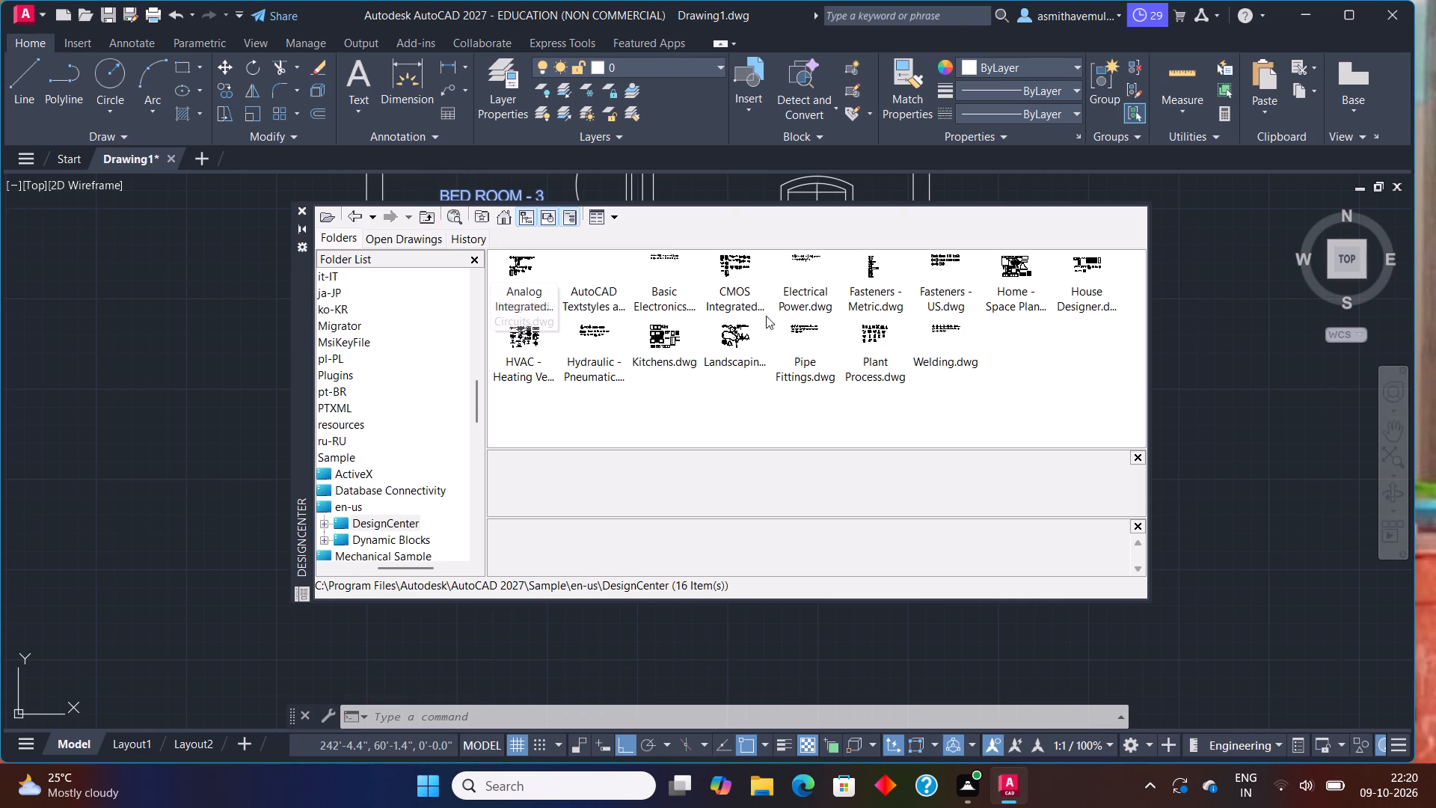
{"action": "left_click_drag", "start_coordinate": [662, 342], "coordinate": [670, 338]}
{"action": "left_click", "coordinate": [672, 337]}
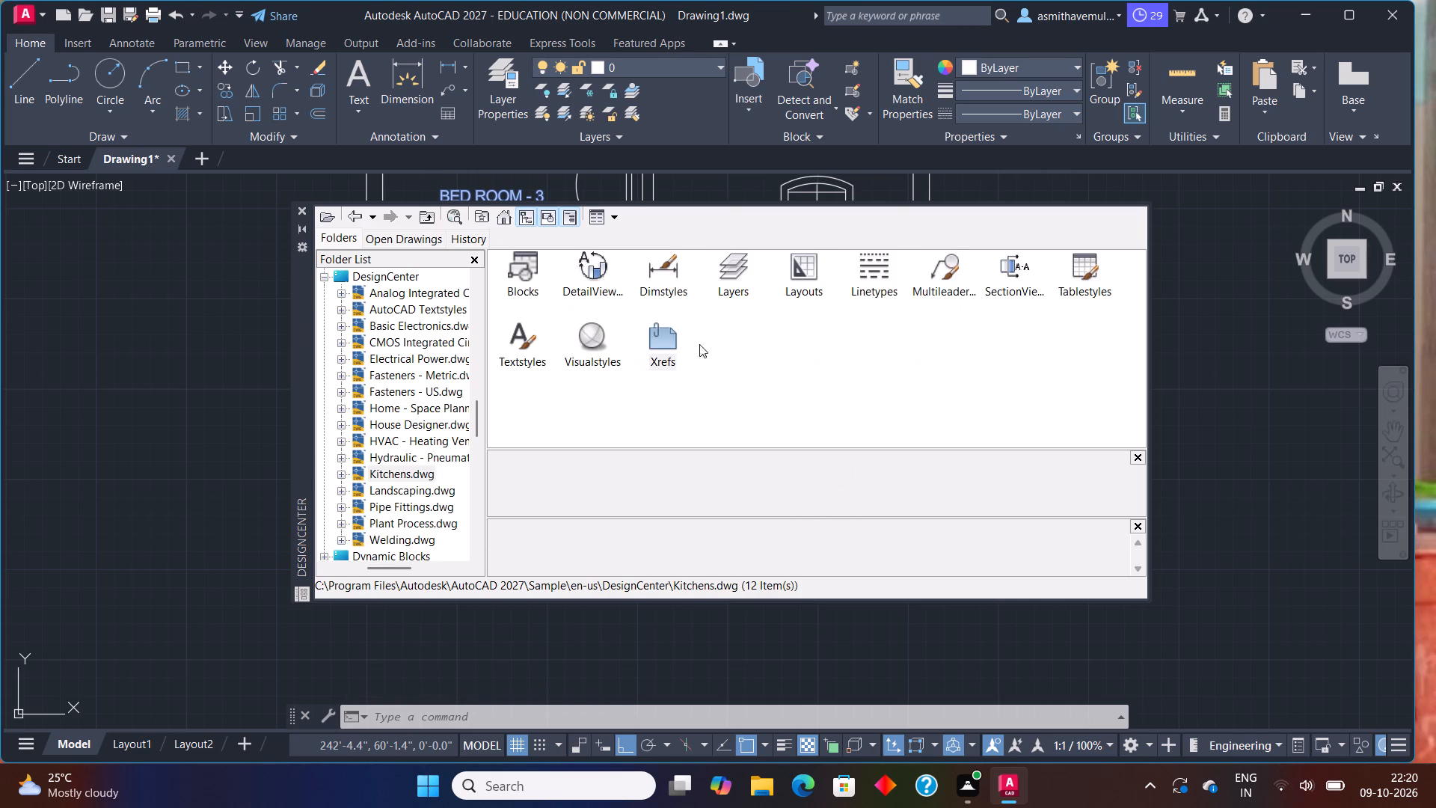
{"action": "double_click", "coordinate": [531, 275]}
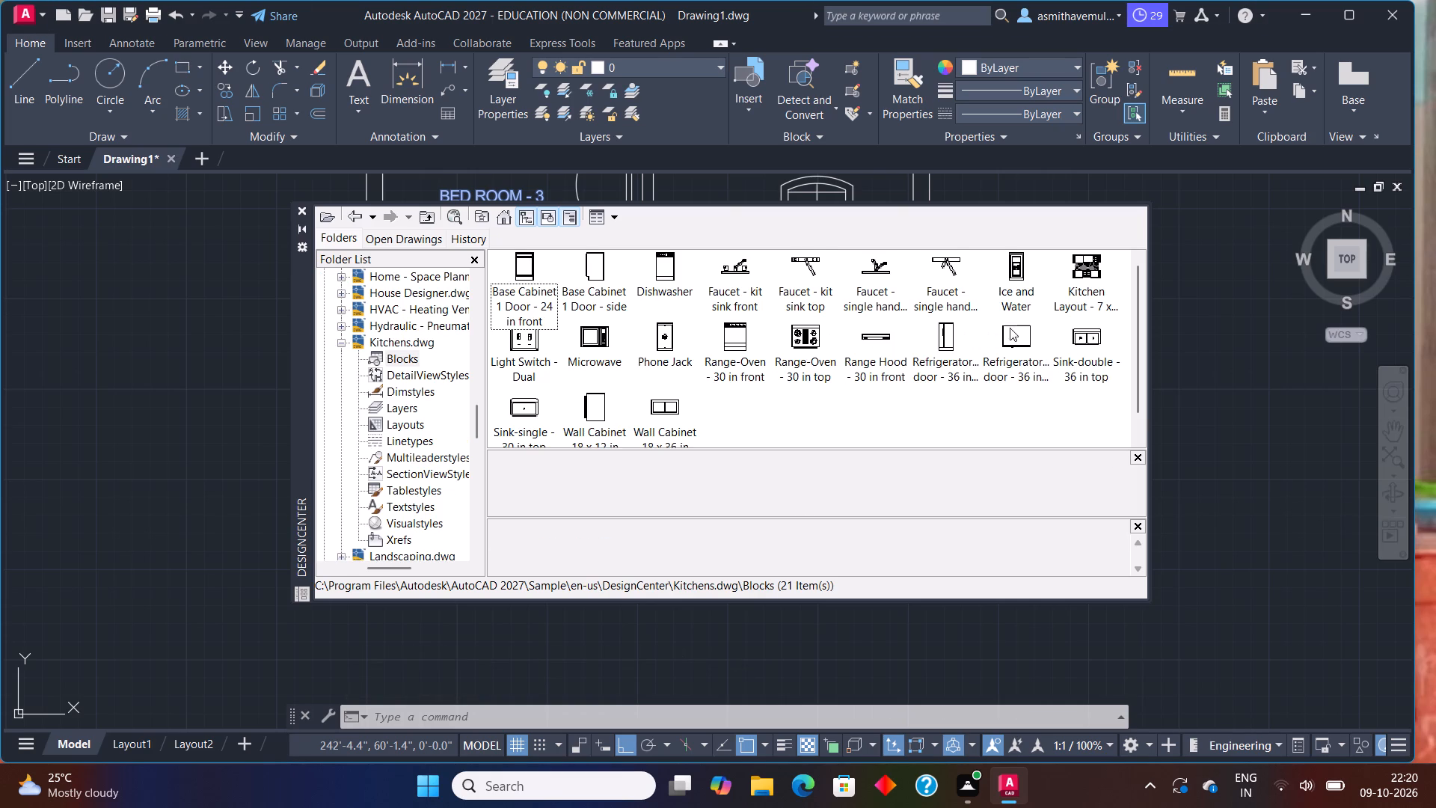
{"action": "left_click_drag", "start_coordinate": [1093, 271], "coordinate": [1143, 529]}
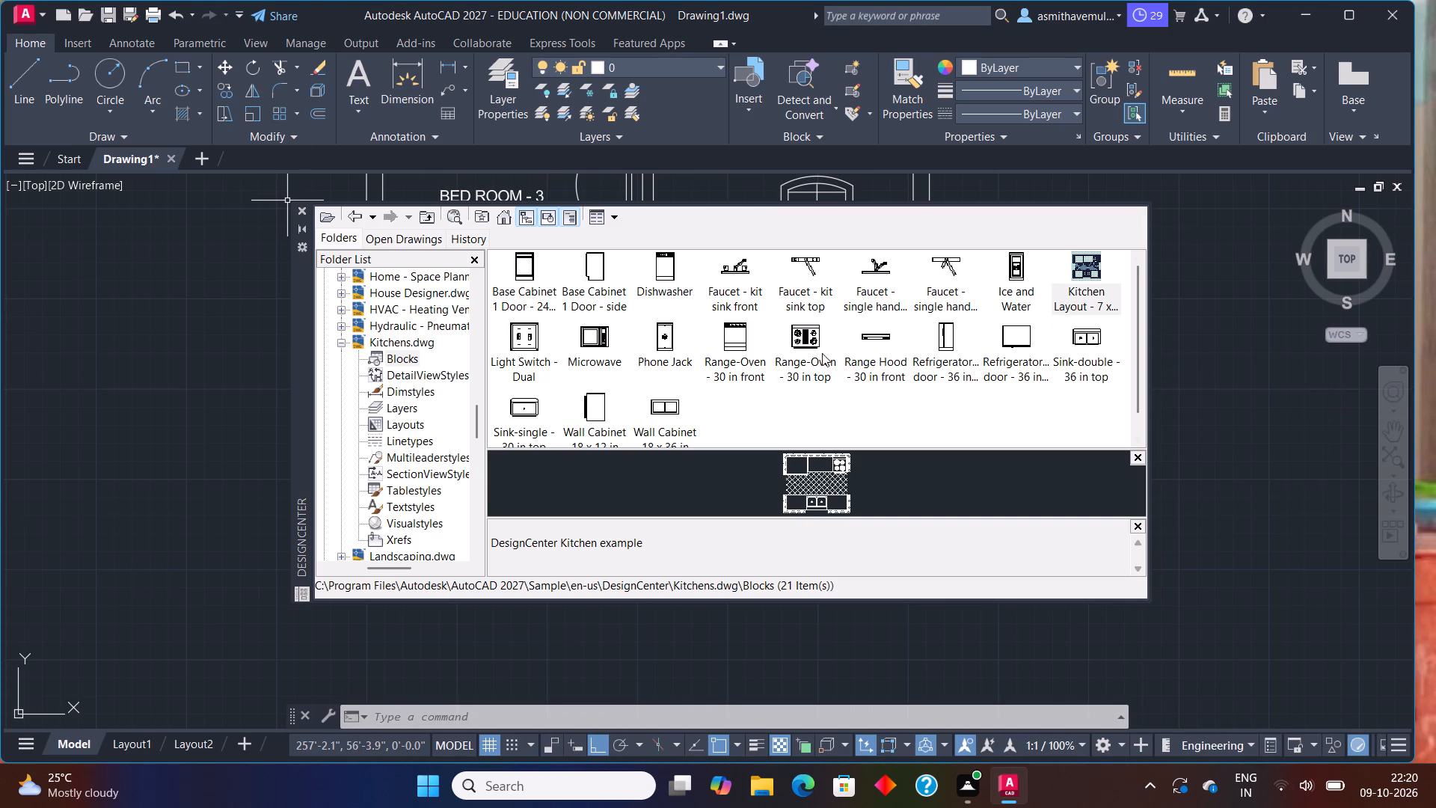
{"action": "left_click_drag", "start_coordinate": [1086, 269], "coordinate": [1138, 621]}
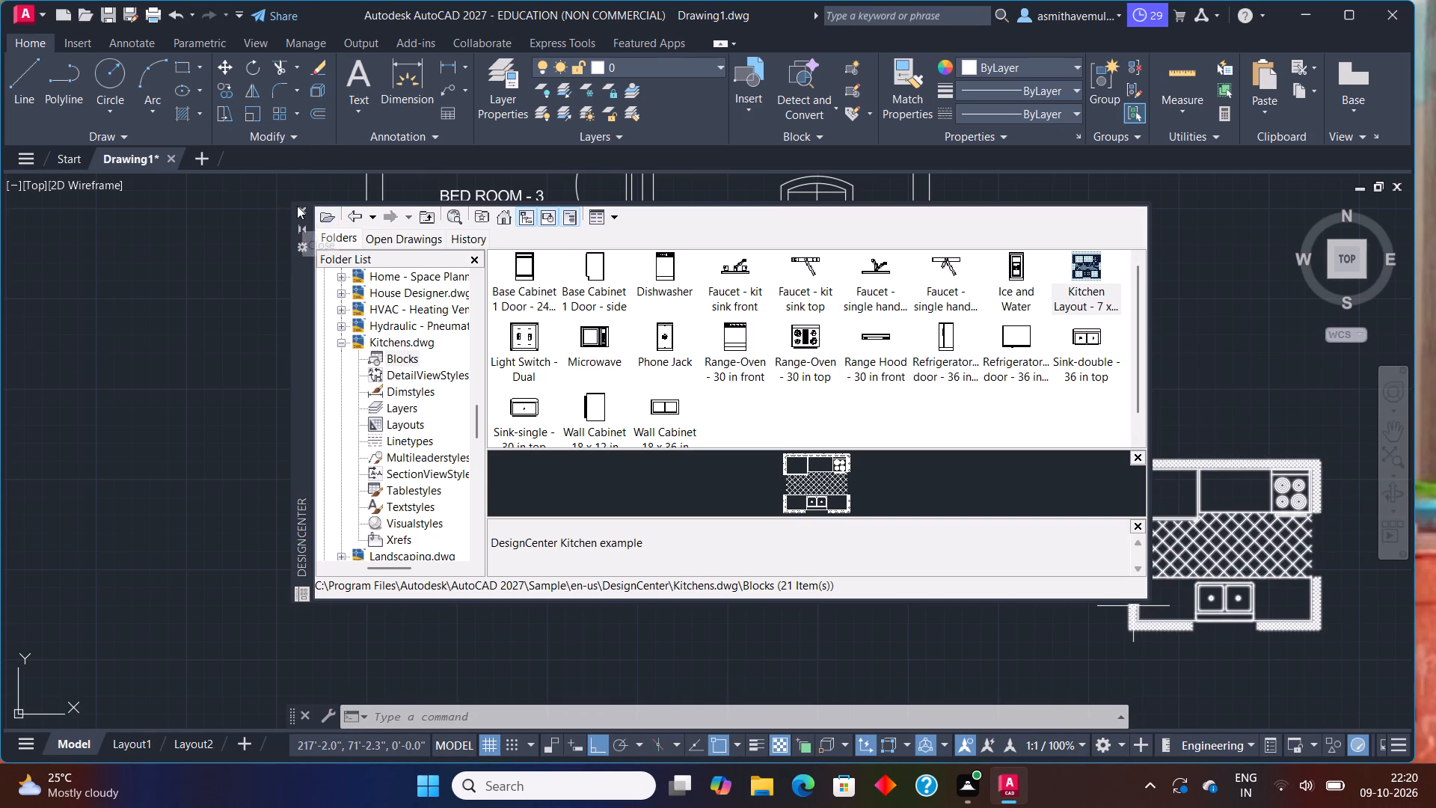
{"action": "left_click", "coordinate": [297, 206]}
Rotate the kitchen layout block to 270° about its northeast corner.
{"action": "scroll", "coordinate": [605, 313], "scroll_direction": "down", "scroll_amount": 1}
{"action": "middle_click_drag", "start_coordinate": [833, 397], "coordinate": [717, 377]}
{"action": "left_click_drag", "start_coordinate": [1004, 441], "coordinate": [751, 548]}
{"action": "type", "text": "RO"}
{"action": "key", "text": "Return"}
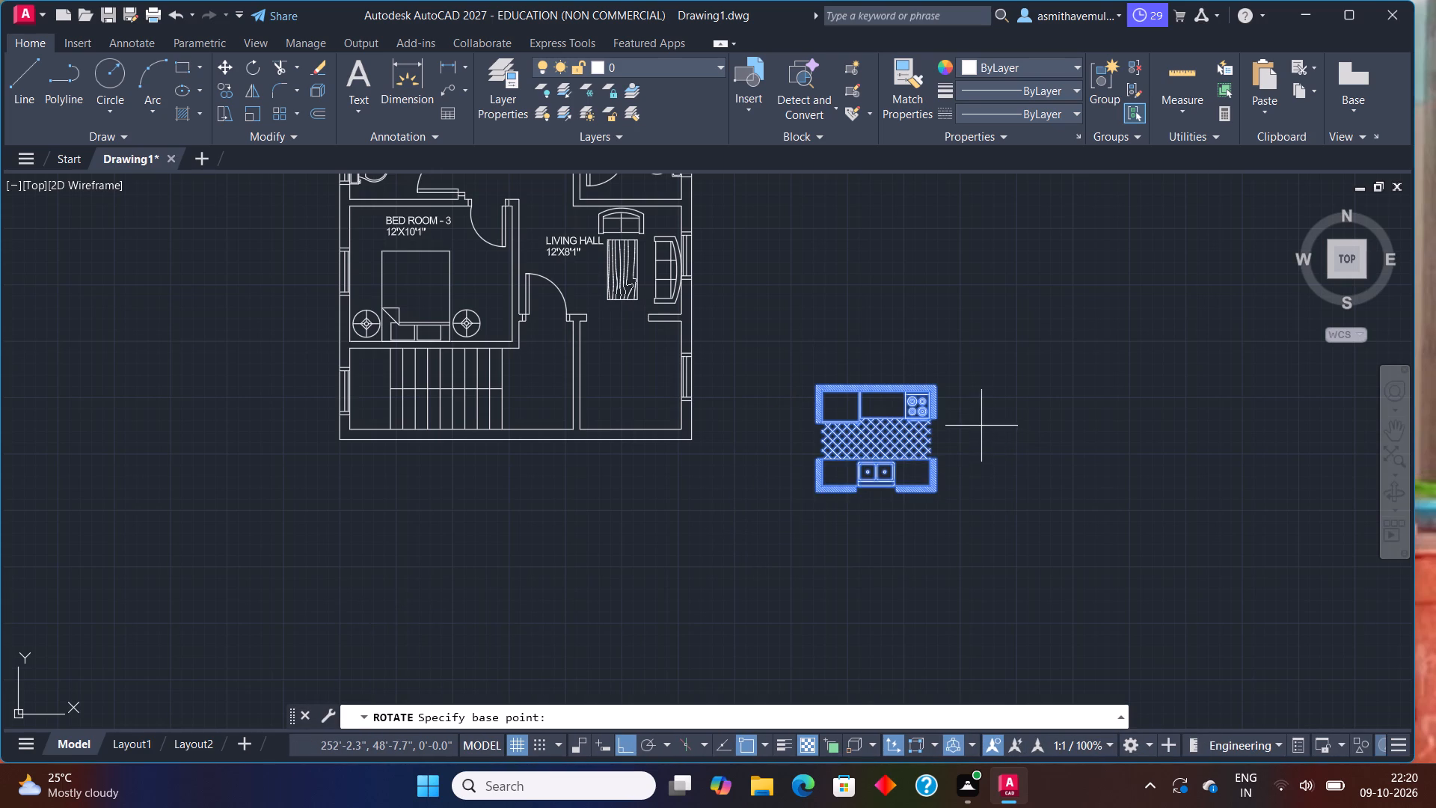
{"action": "left_click", "coordinate": [936, 382]}
{"action": "left_click", "coordinate": [960, 477]}
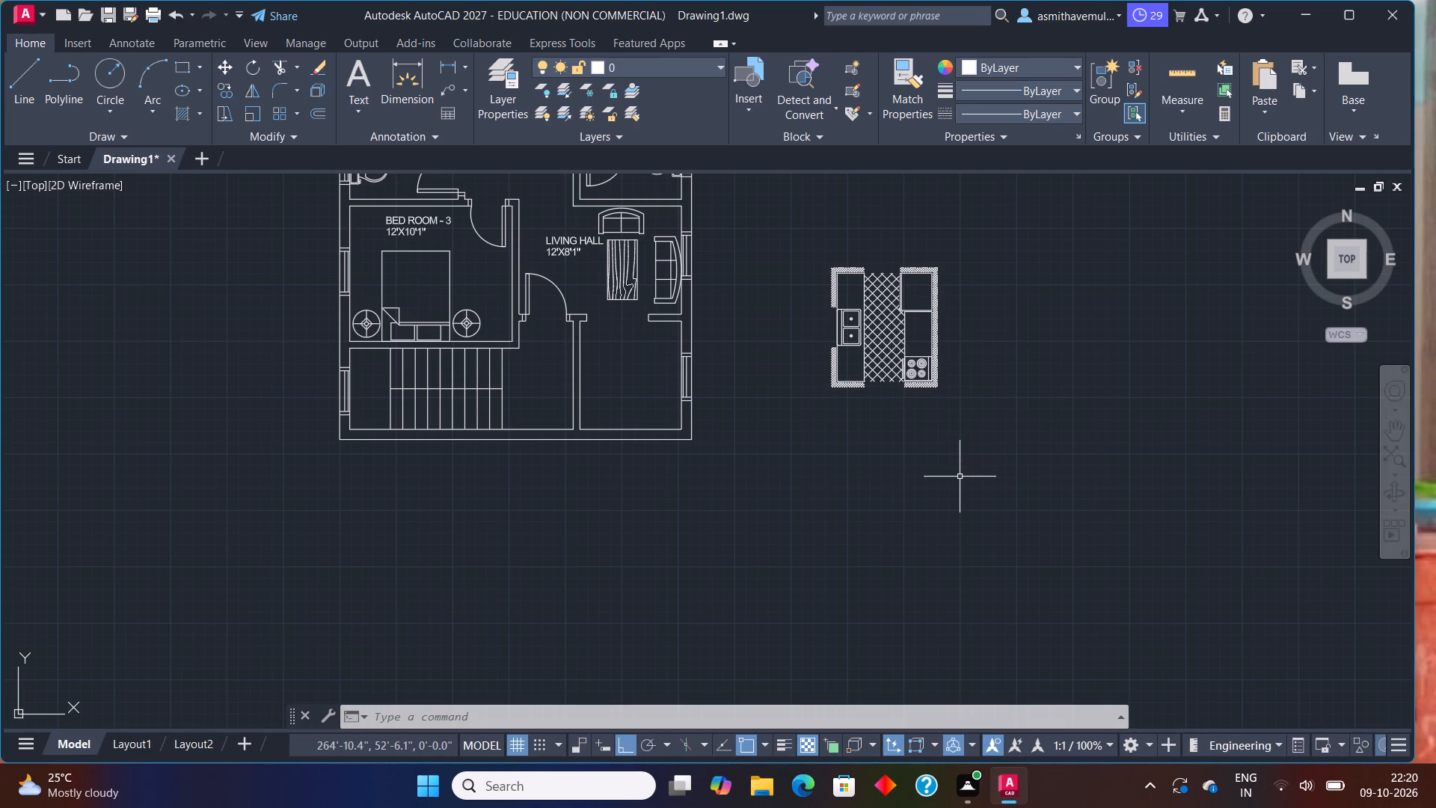
Scale the kitchen layout block down to a little over half its size from its southeast corner.
{"action": "left_click_drag", "start_coordinate": [1005, 358], "coordinate": [789, 426]}
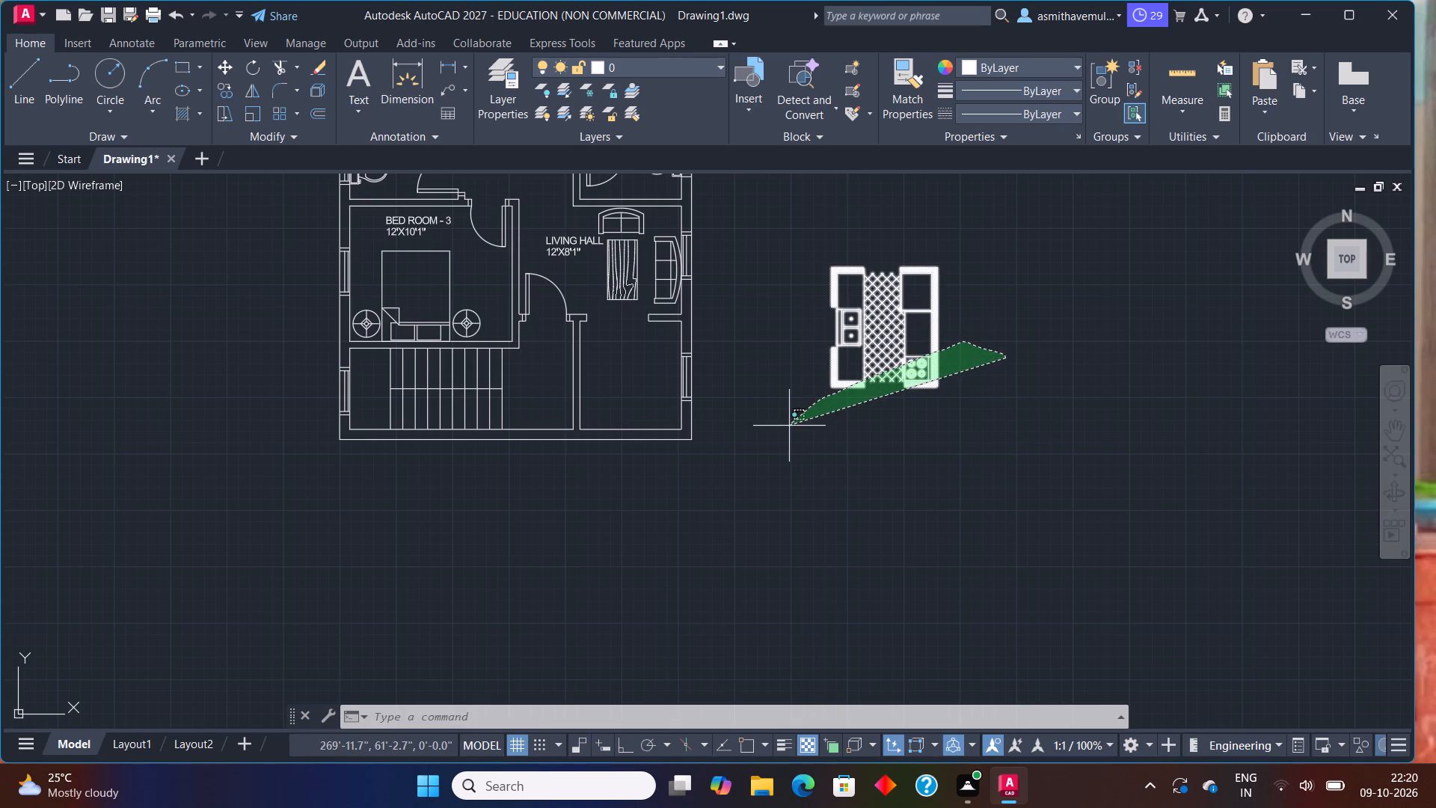
{"action": "type", "text": "SCALE"}
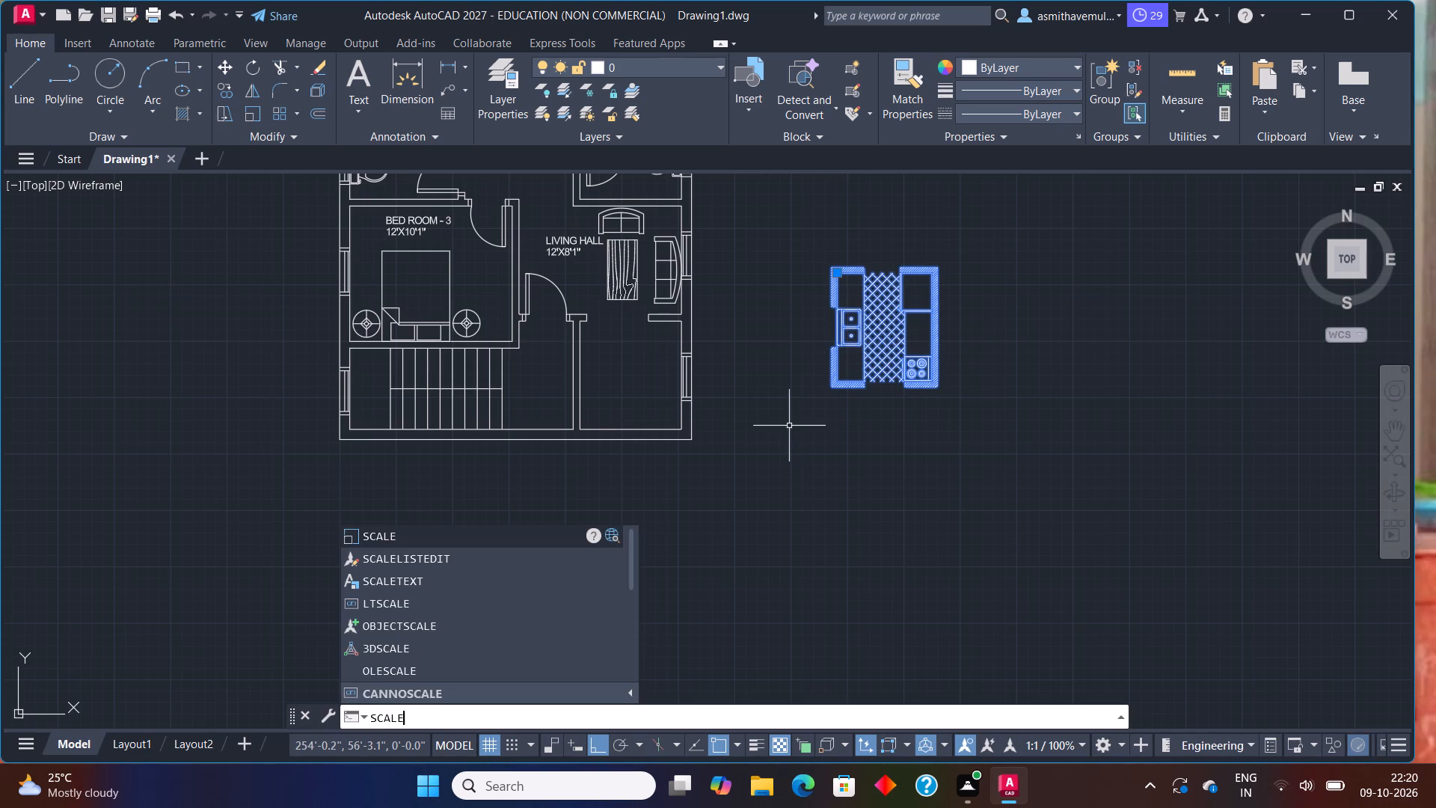
{"action": "key", "text": "Return"}
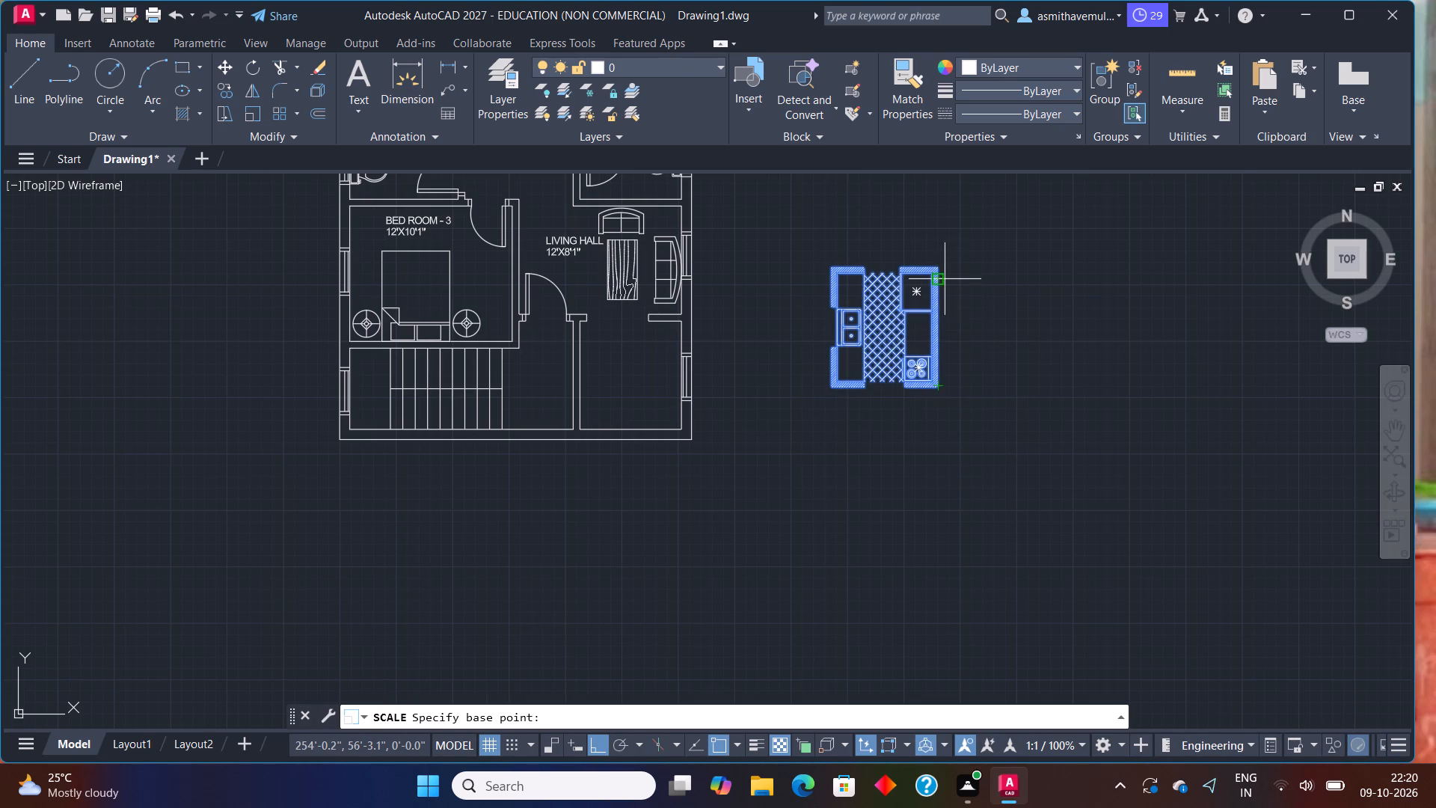
{"action": "left_click", "coordinate": [936, 394]}
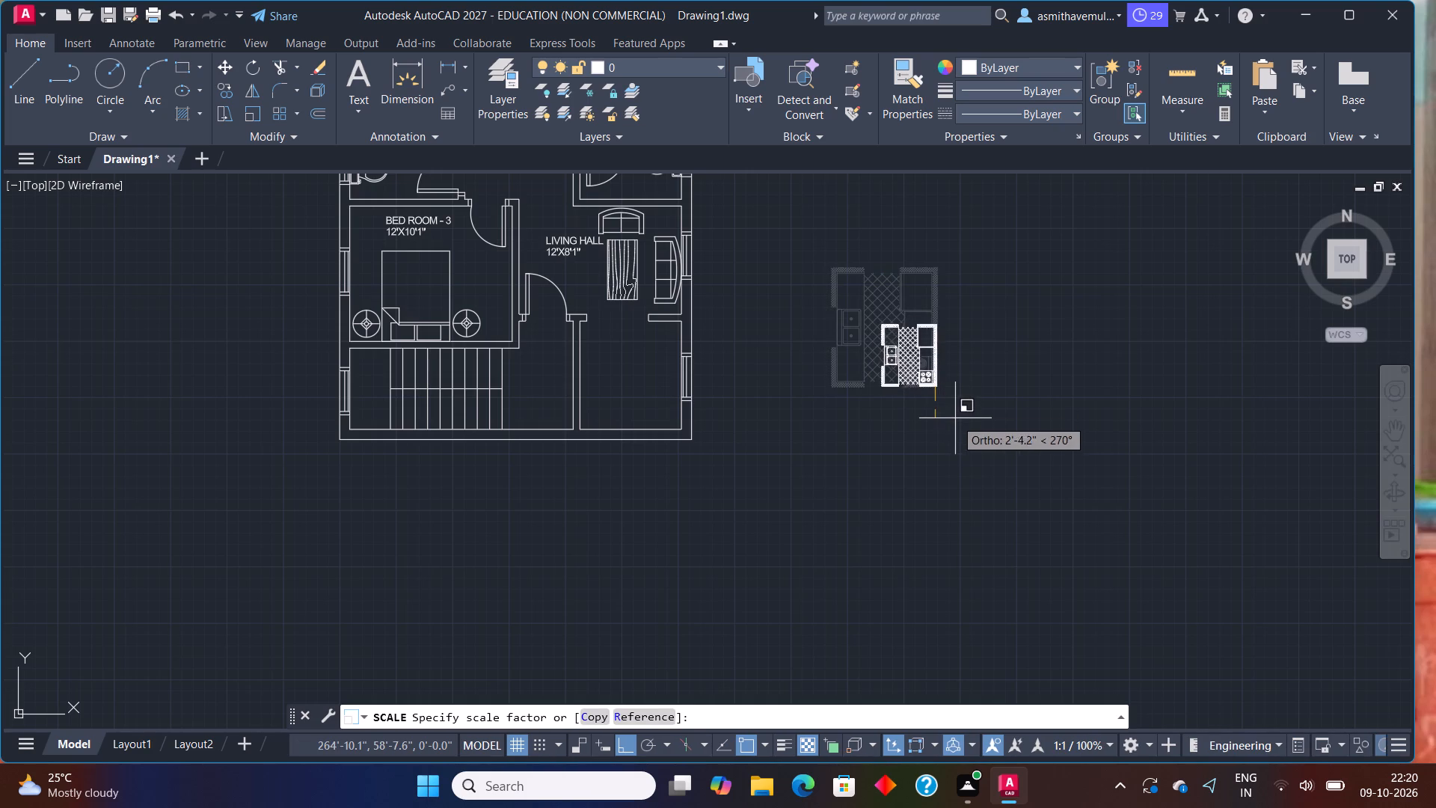
{"action": "left_click", "coordinate": [957, 421]}
Rotate the kitchen layout block another 270° about its southeast corner so the double sink faces north.
{"action": "left_click_drag", "start_coordinate": [945, 343], "coordinate": [778, 414]}
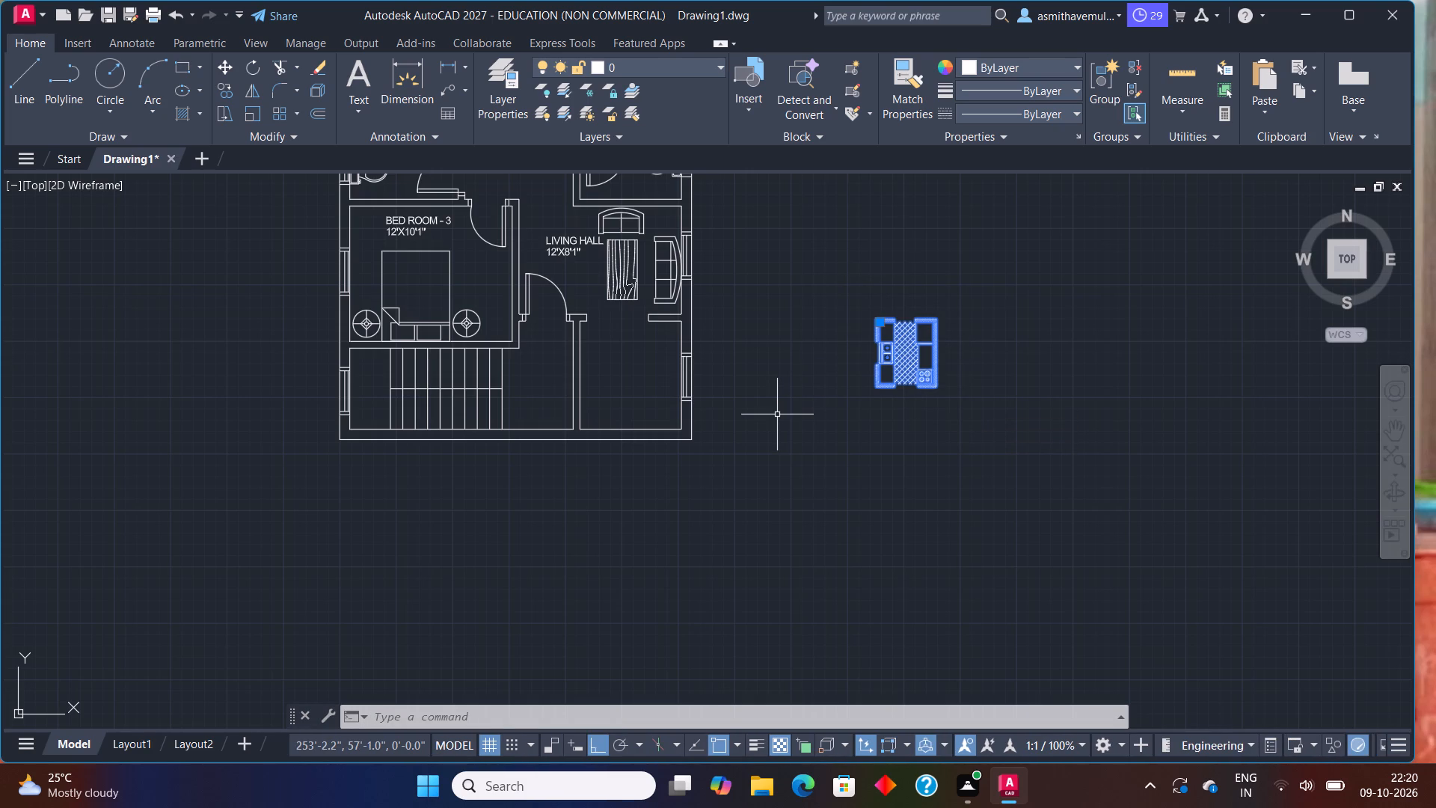
{"action": "type", "text": "RO"}
{"action": "key", "text": "Return"}
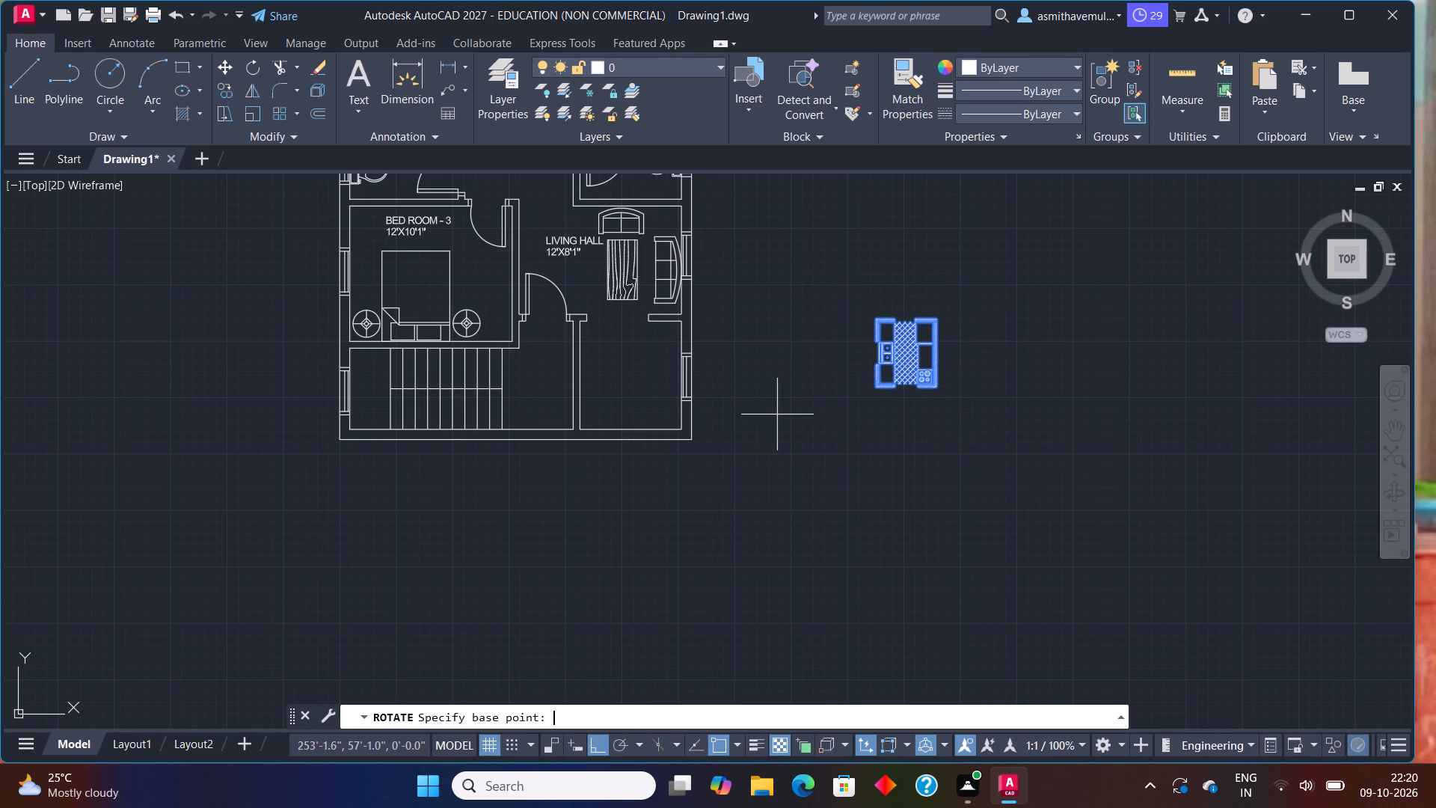
{"action": "left_click", "coordinate": [941, 388]}
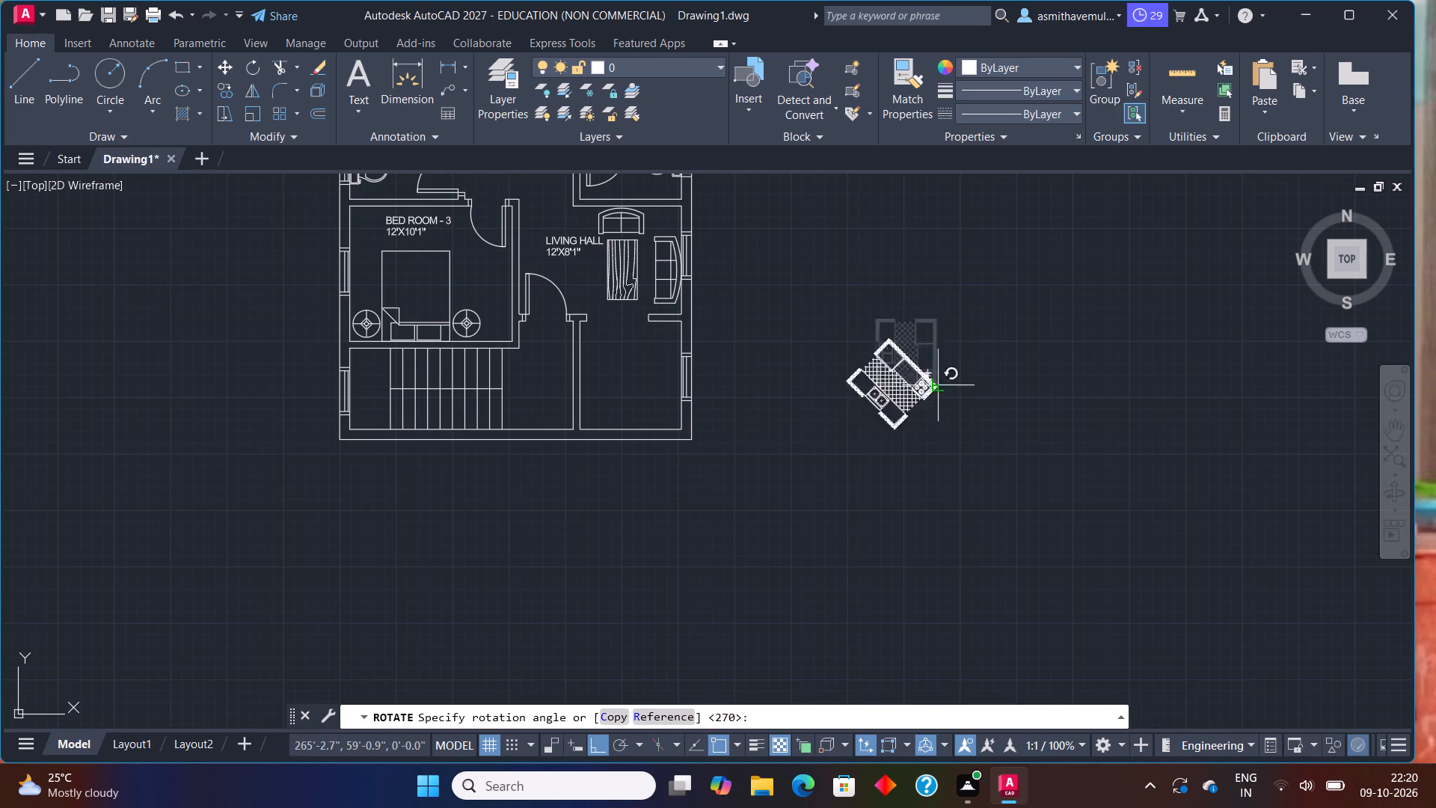
{"action": "left_click", "coordinate": [916, 411]}
With Ortho off, move the kitchen layout block by its southwest corner to the southeast room's inner southwest corner.
{"action": "left_click_drag", "start_coordinate": [1059, 360], "coordinate": [853, 404]}
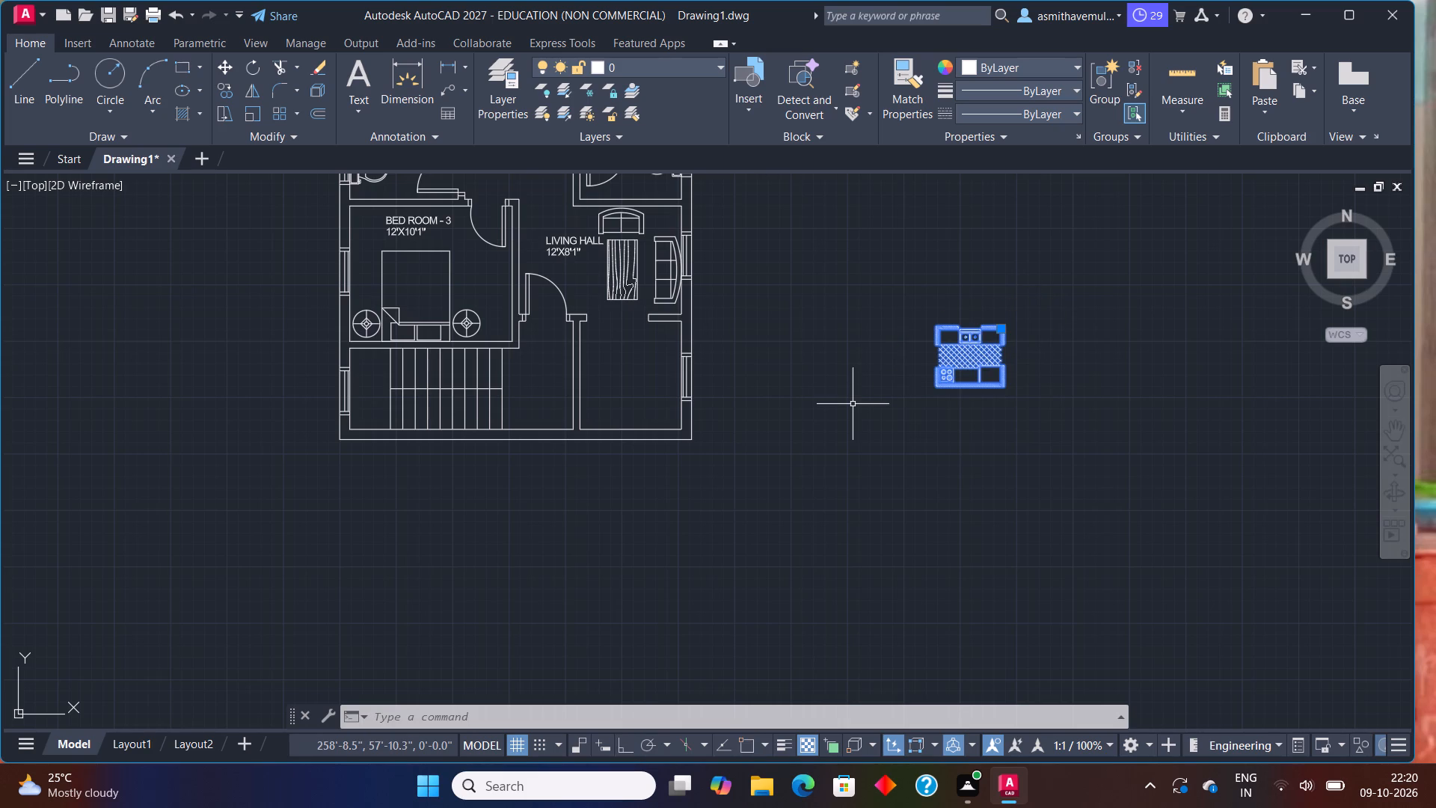
{"action": "key", "text": "m"}
{"action": "key", "text": "Return"}
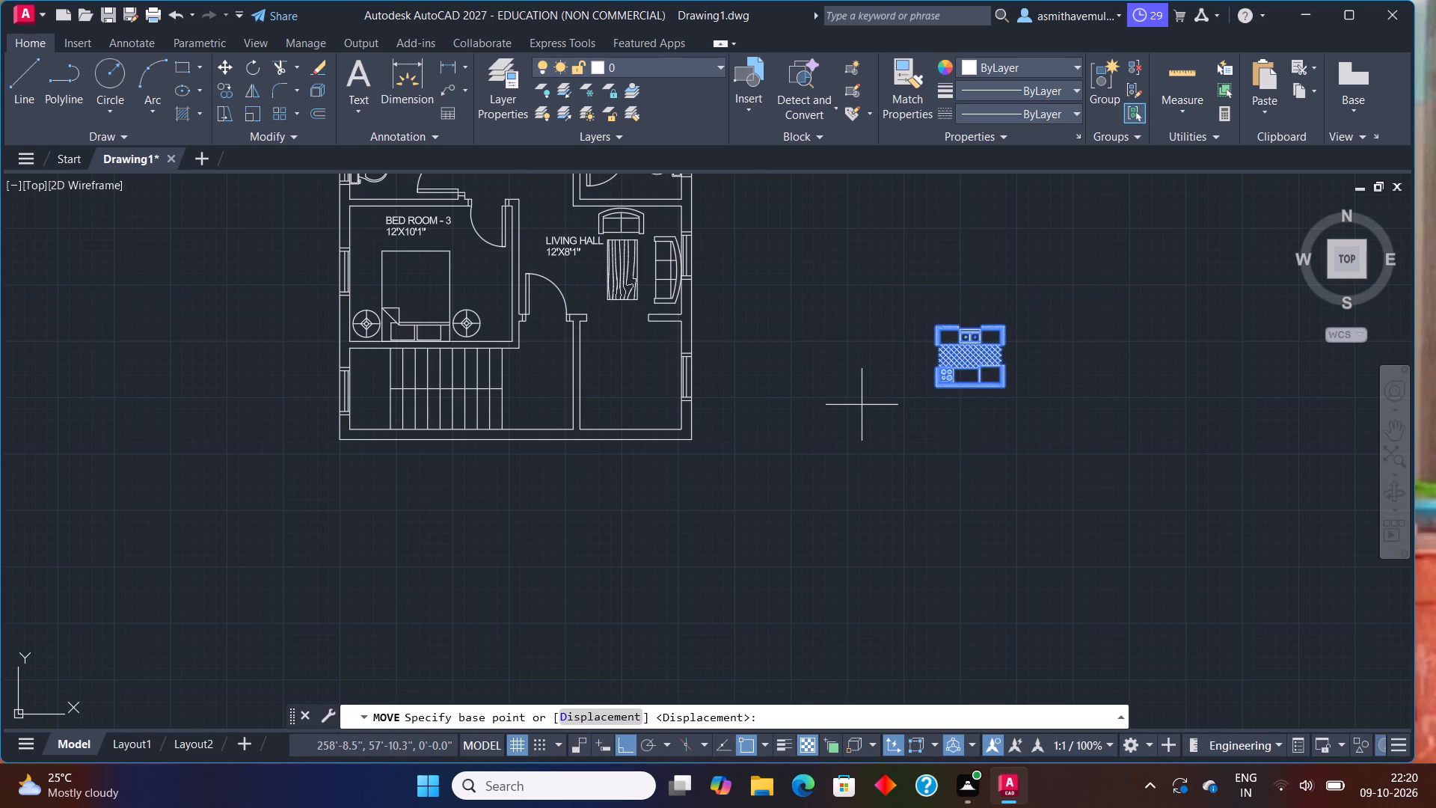
{"action": "left_click", "coordinate": [940, 393]}
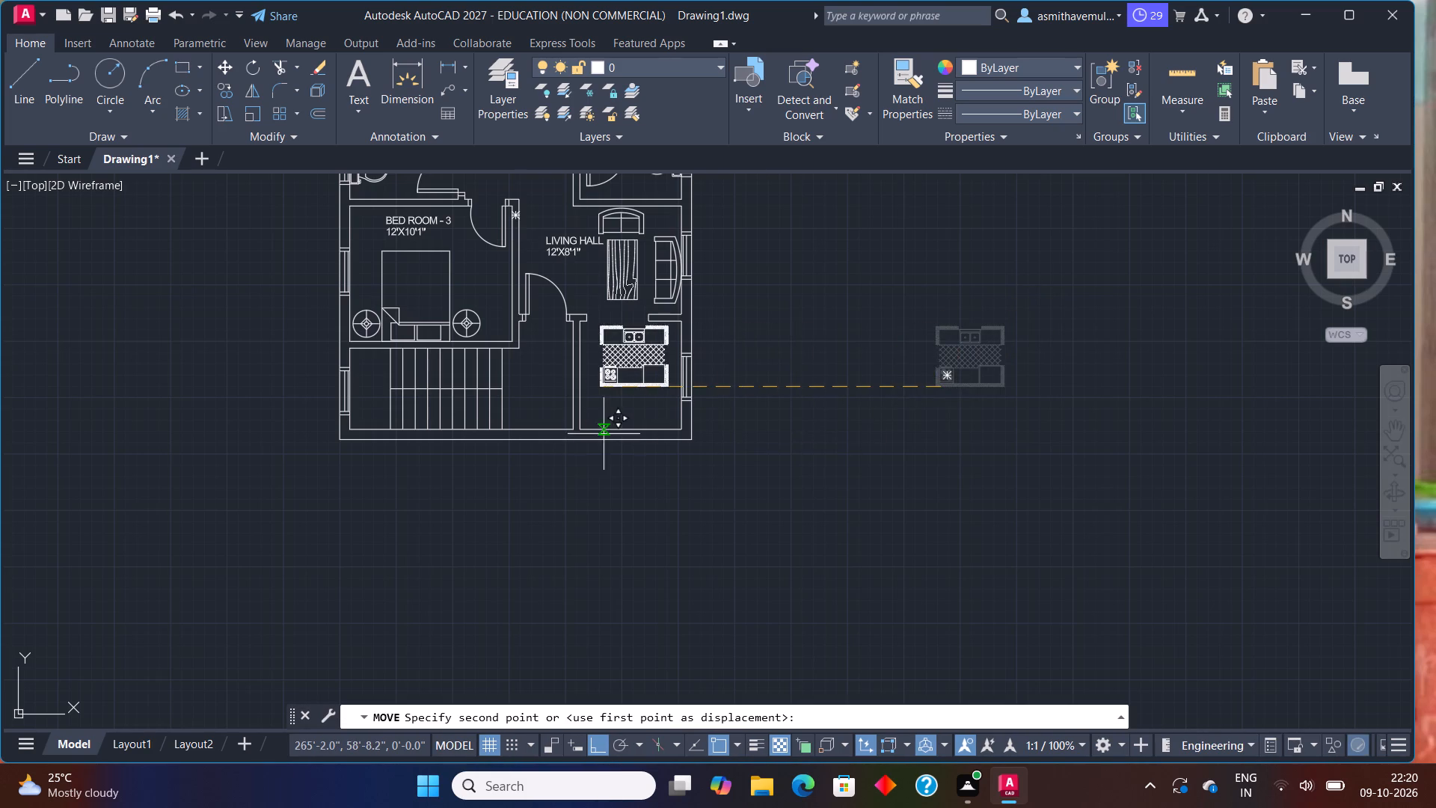
{"action": "scroll", "coordinate": [579, 447], "scroll_direction": "up", "scroll_amount": 1}
{"action": "key", "text": "F8"}
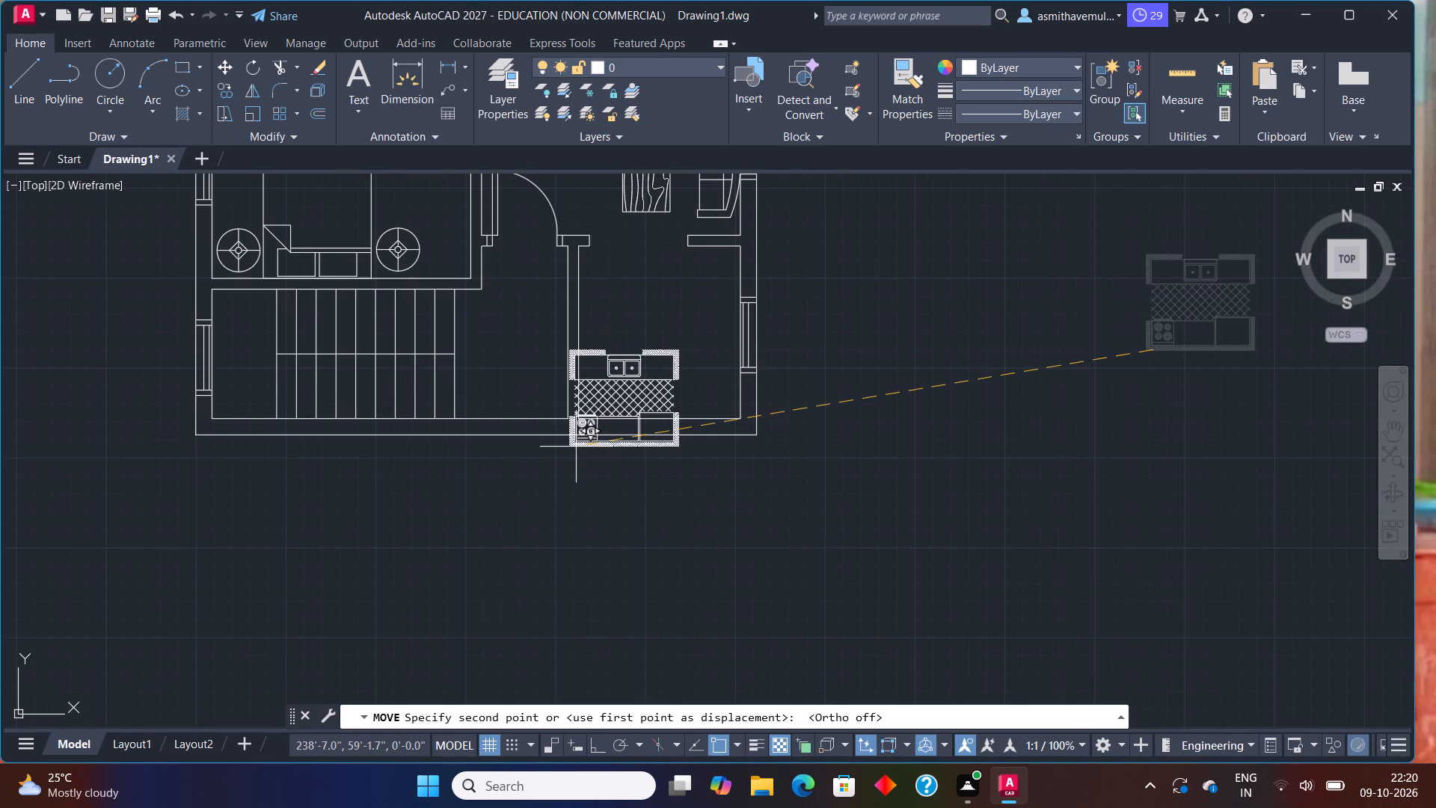
{"action": "scroll", "coordinate": [586, 406], "scroll_direction": "up", "scroll_amount": 2}
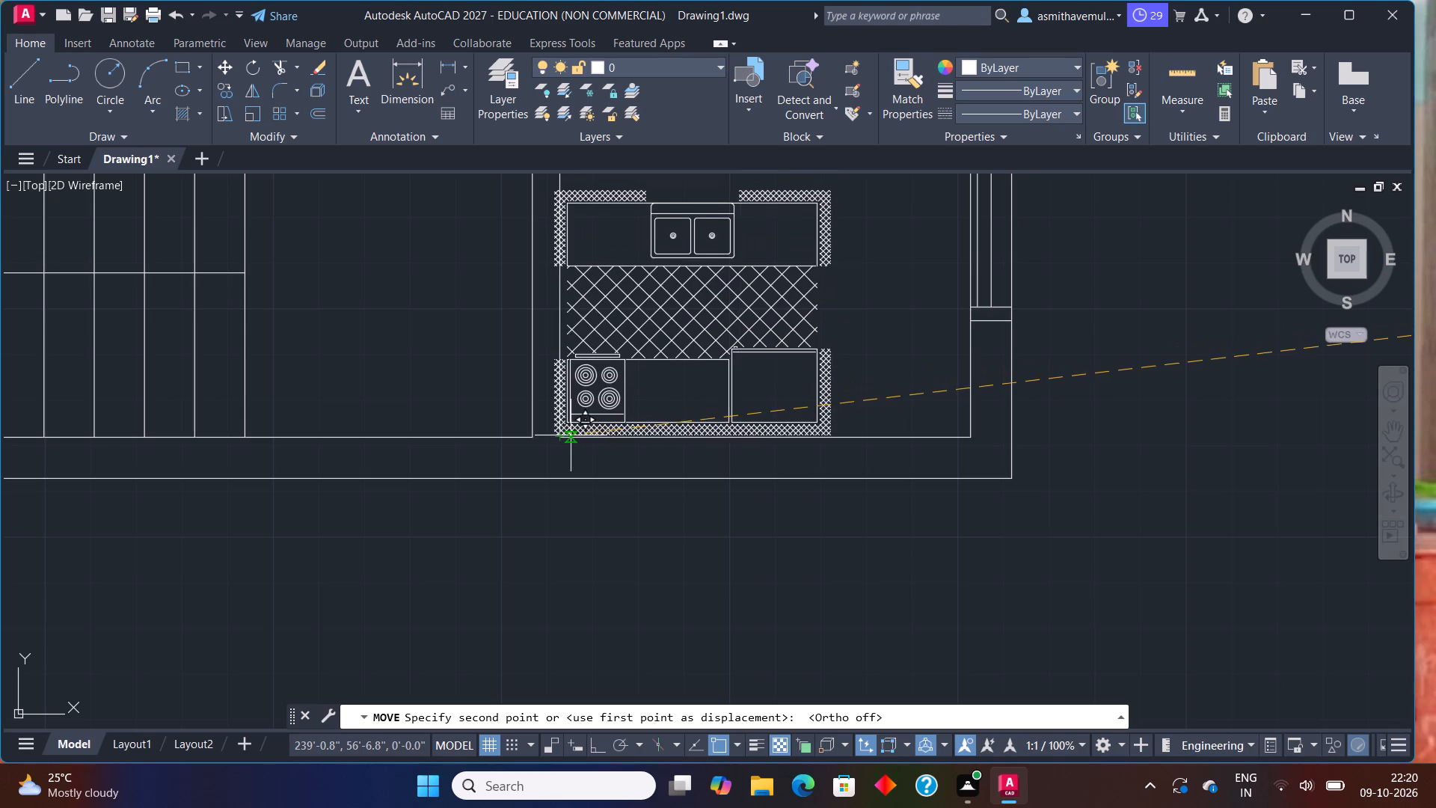
{"action": "left_click", "coordinate": [578, 435]}
Scale up the kitchen layout block from its southwest corner until it nearly spans the southeast room's width.
{"action": "left_click", "coordinate": [583, 422]}
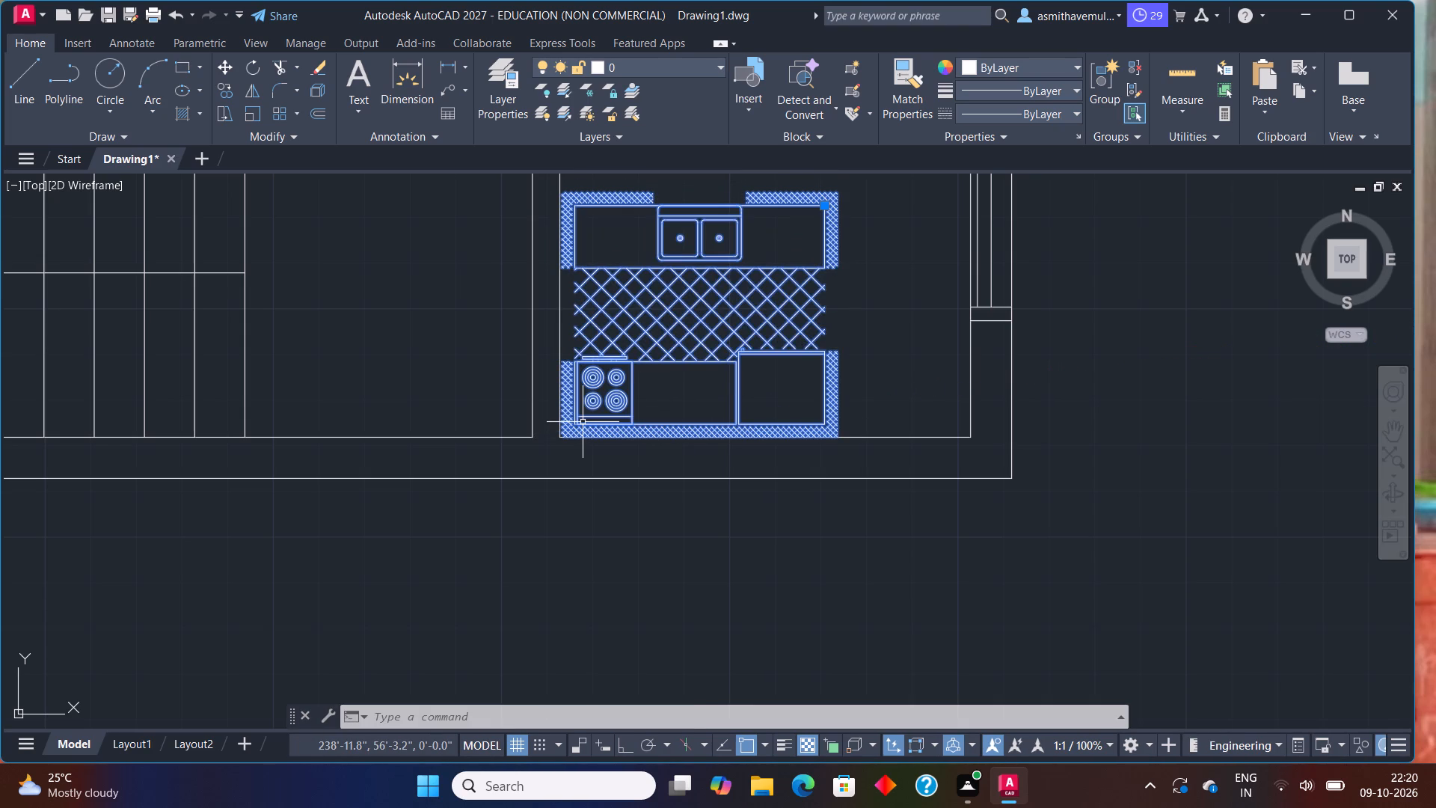
{"action": "type", "text": "SCAL"}
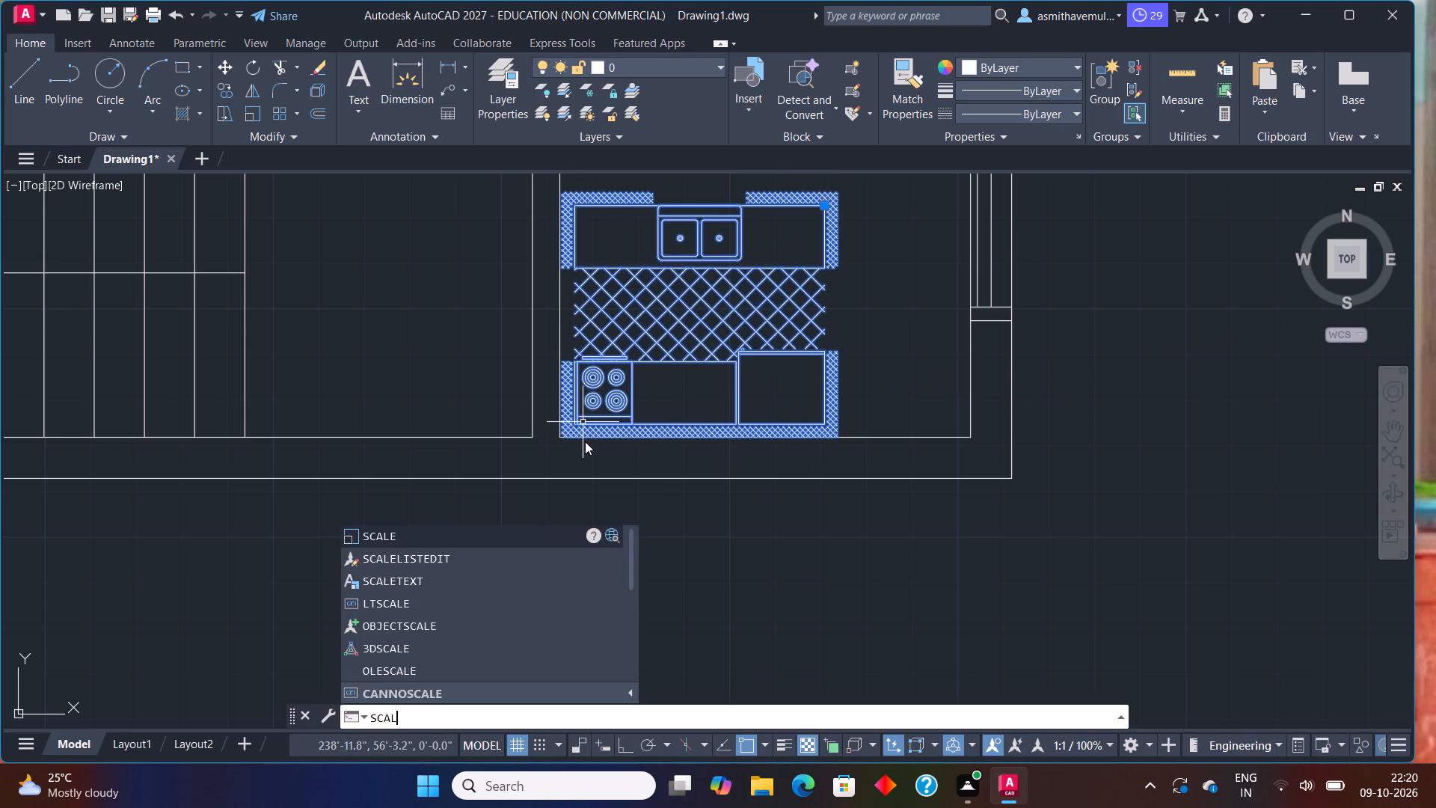
{"action": "key", "text": "e"}
{"action": "key", "text": "Return"}
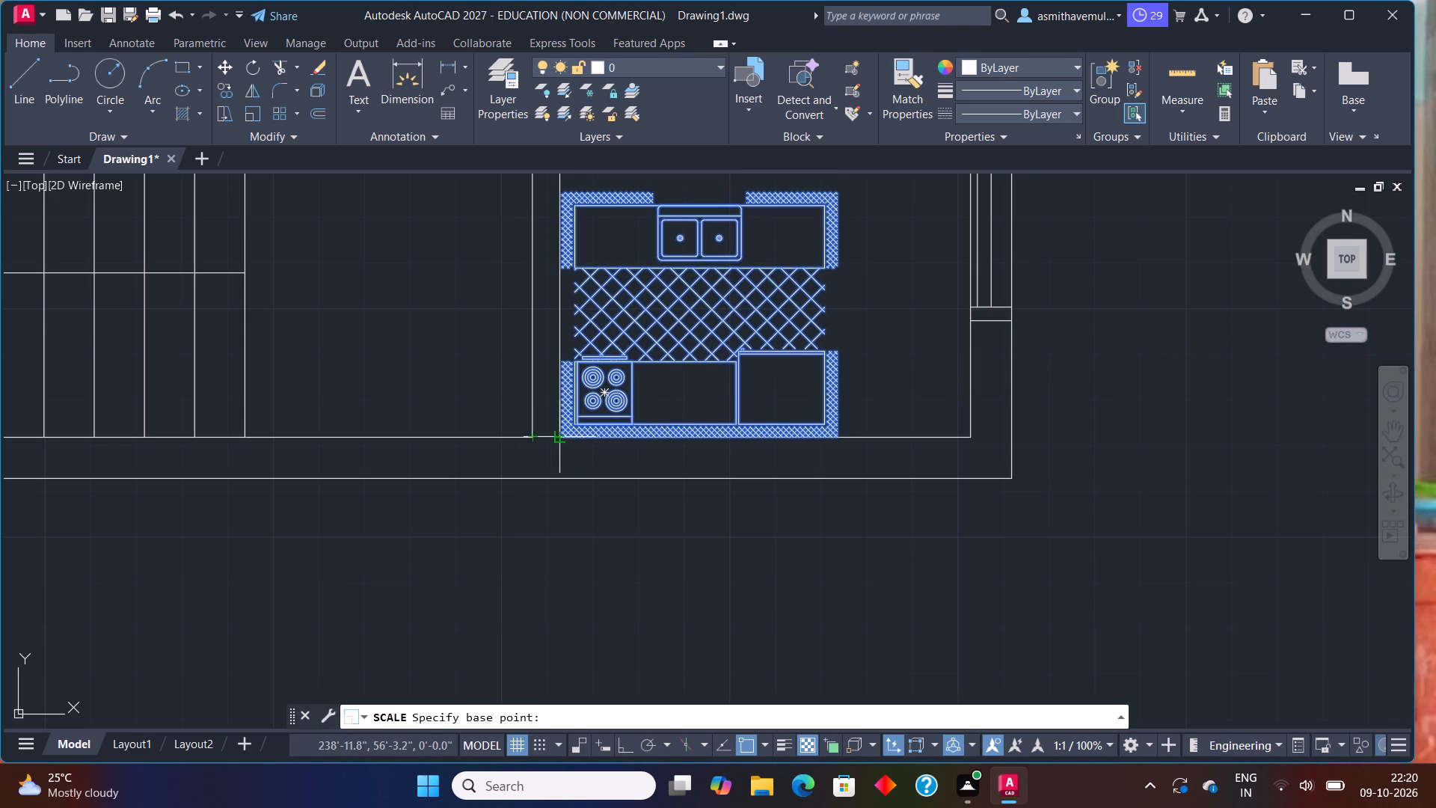
{"action": "left_click", "coordinate": [563, 434]}
{"action": "scroll", "coordinate": [473, 479], "scroll_direction": "down", "scroll_amount": 1}
{"action": "middle_click_drag", "start_coordinate": [473, 479], "coordinate": [386, 532]}
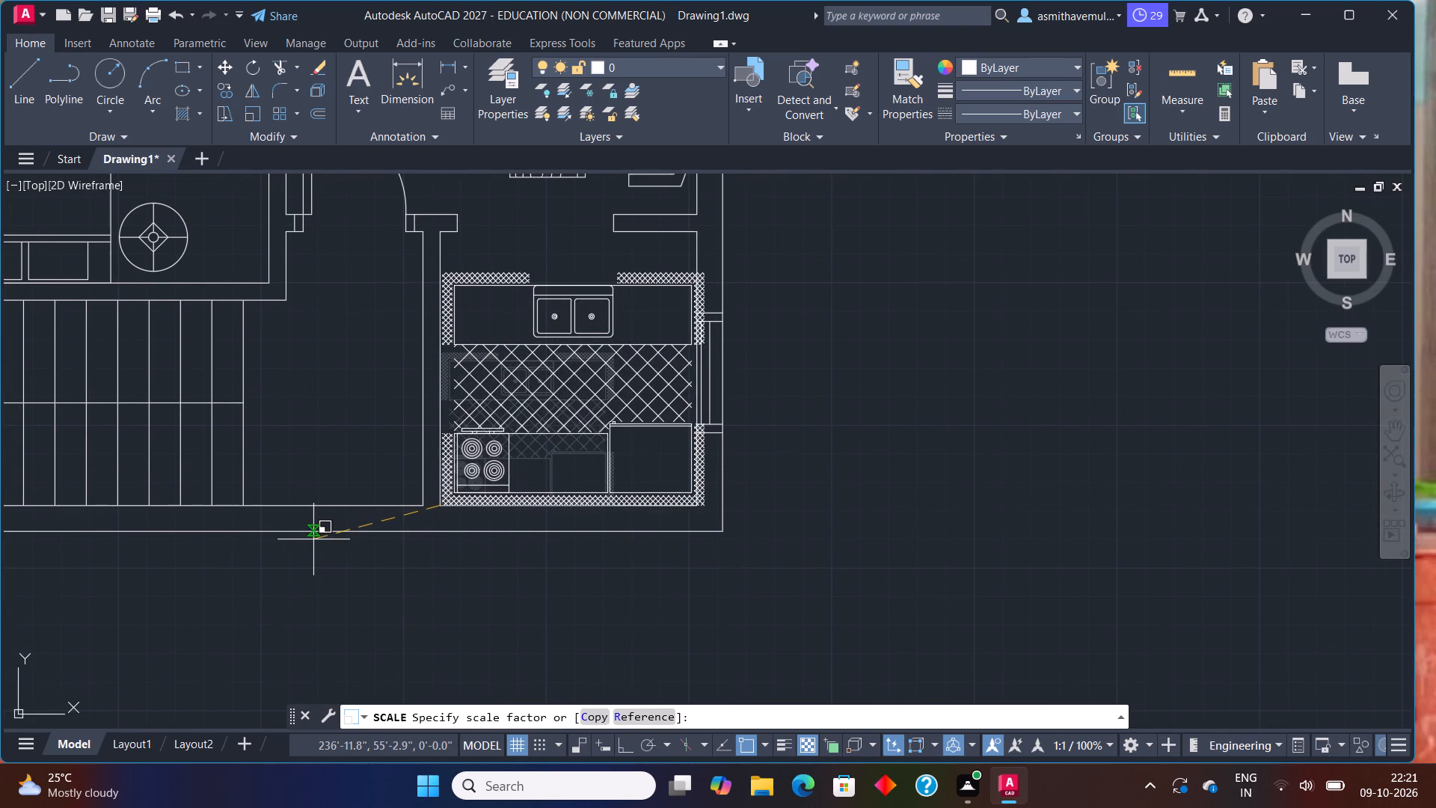
{"action": "left_click", "coordinate": [319, 533]}
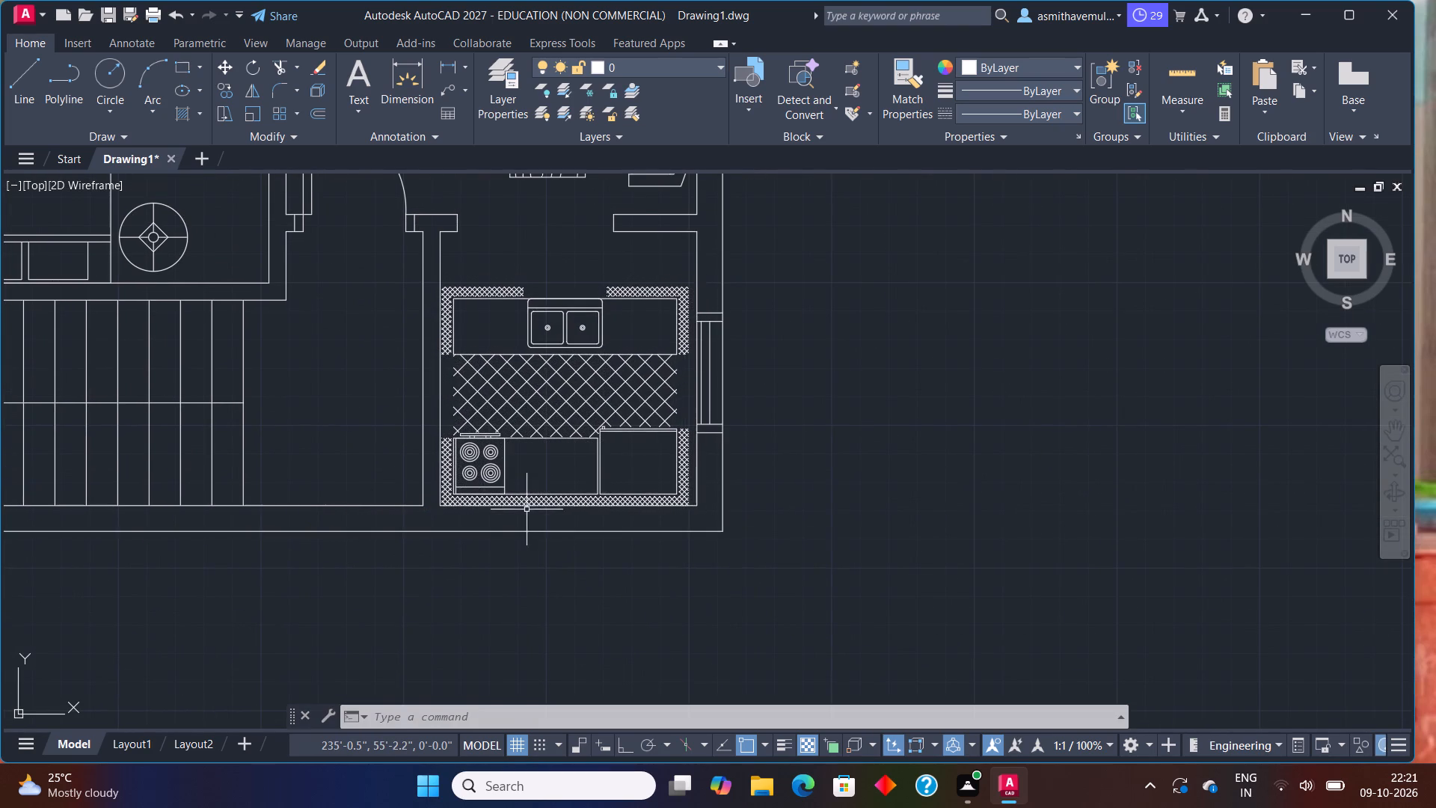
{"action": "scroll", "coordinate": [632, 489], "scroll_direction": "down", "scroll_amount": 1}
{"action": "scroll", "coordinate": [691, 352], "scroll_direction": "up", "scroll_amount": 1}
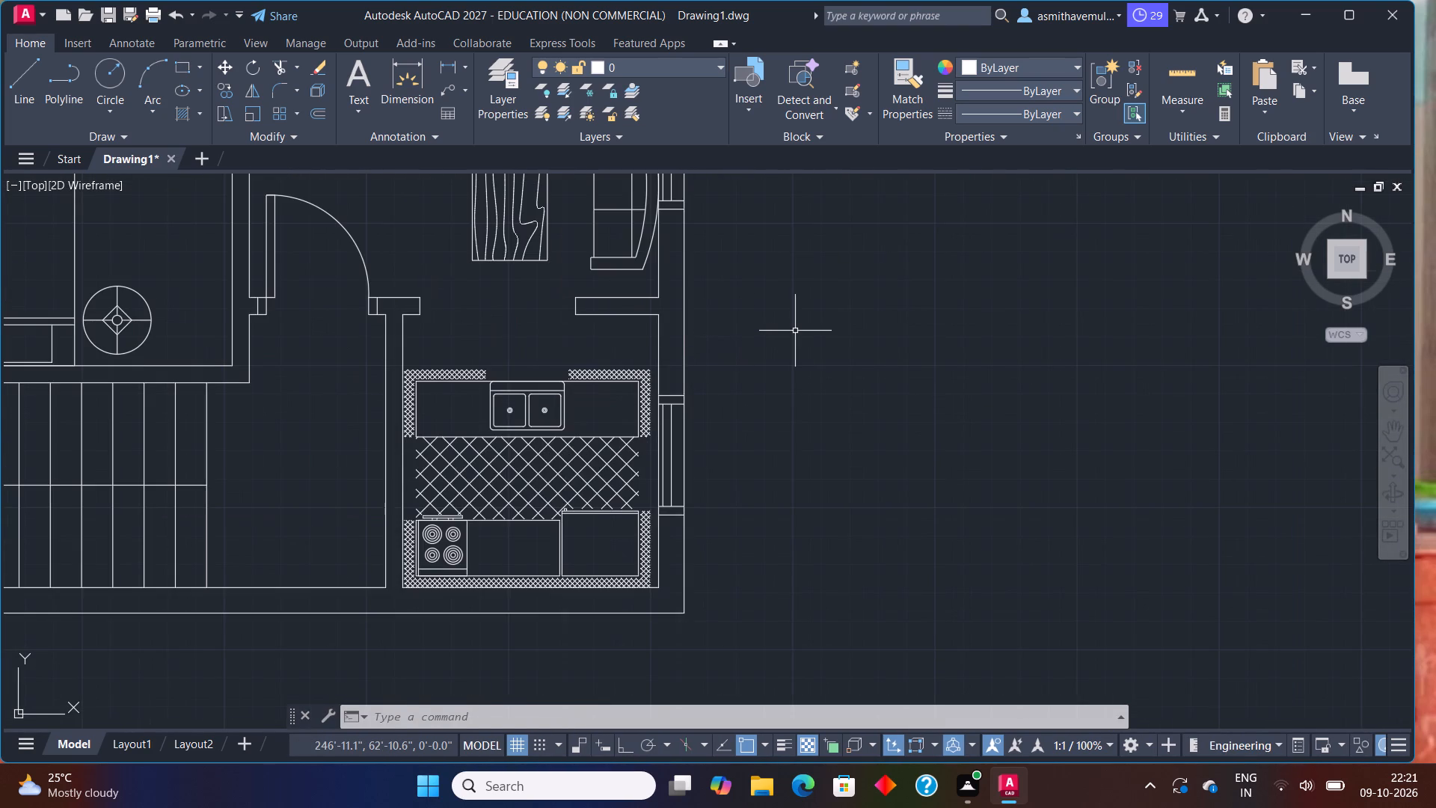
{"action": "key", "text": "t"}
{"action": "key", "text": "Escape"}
Draw a line across the south outer wall, starting 3" west of the stair area's inner southeast corner.
{"action": "scroll", "coordinate": [797, 331], "scroll_direction": "down", "scroll_amount": 1}
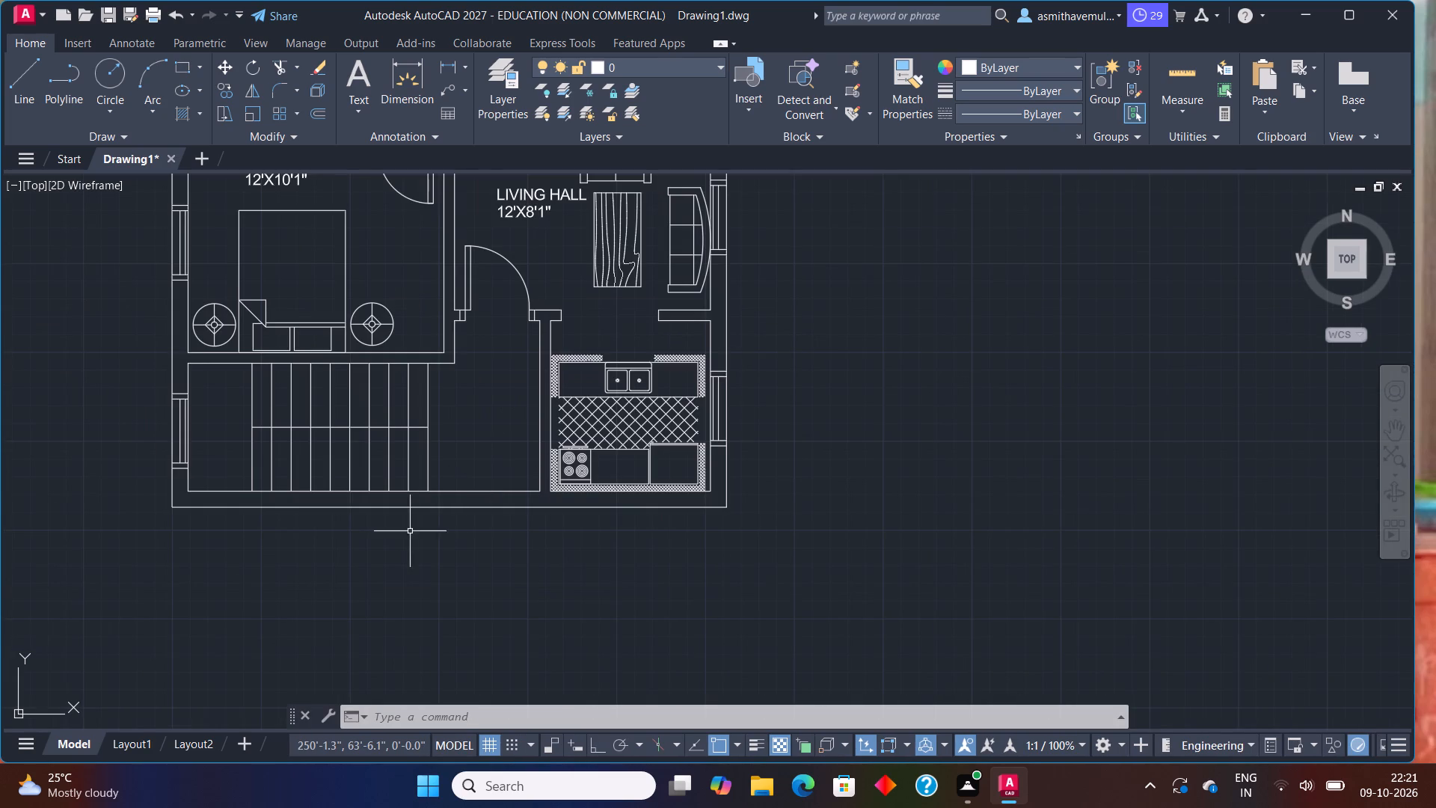
{"action": "middle_click_drag", "start_coordinate": [410, 531], "coordinate": [544, 417]}
{"action": "scroll", "coordinate": [635, 368], "scroll_direction": "up", "scroll_amount": 1}
{"action": "key", "text": "l"}
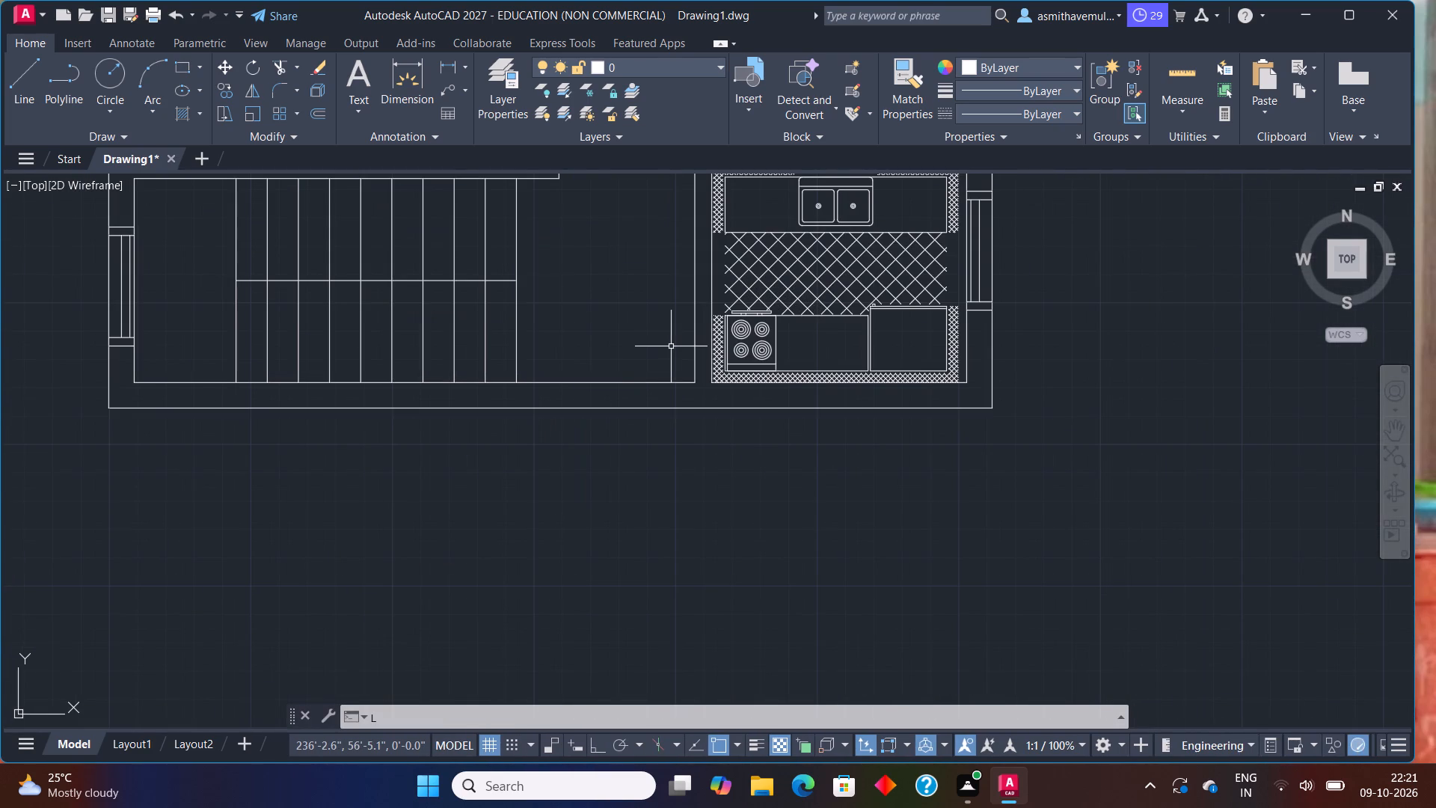
{"action": "key", "text": "Return"}
{"action": "type", "text": "FROM"}
{"action": "key", "text": "Return"}
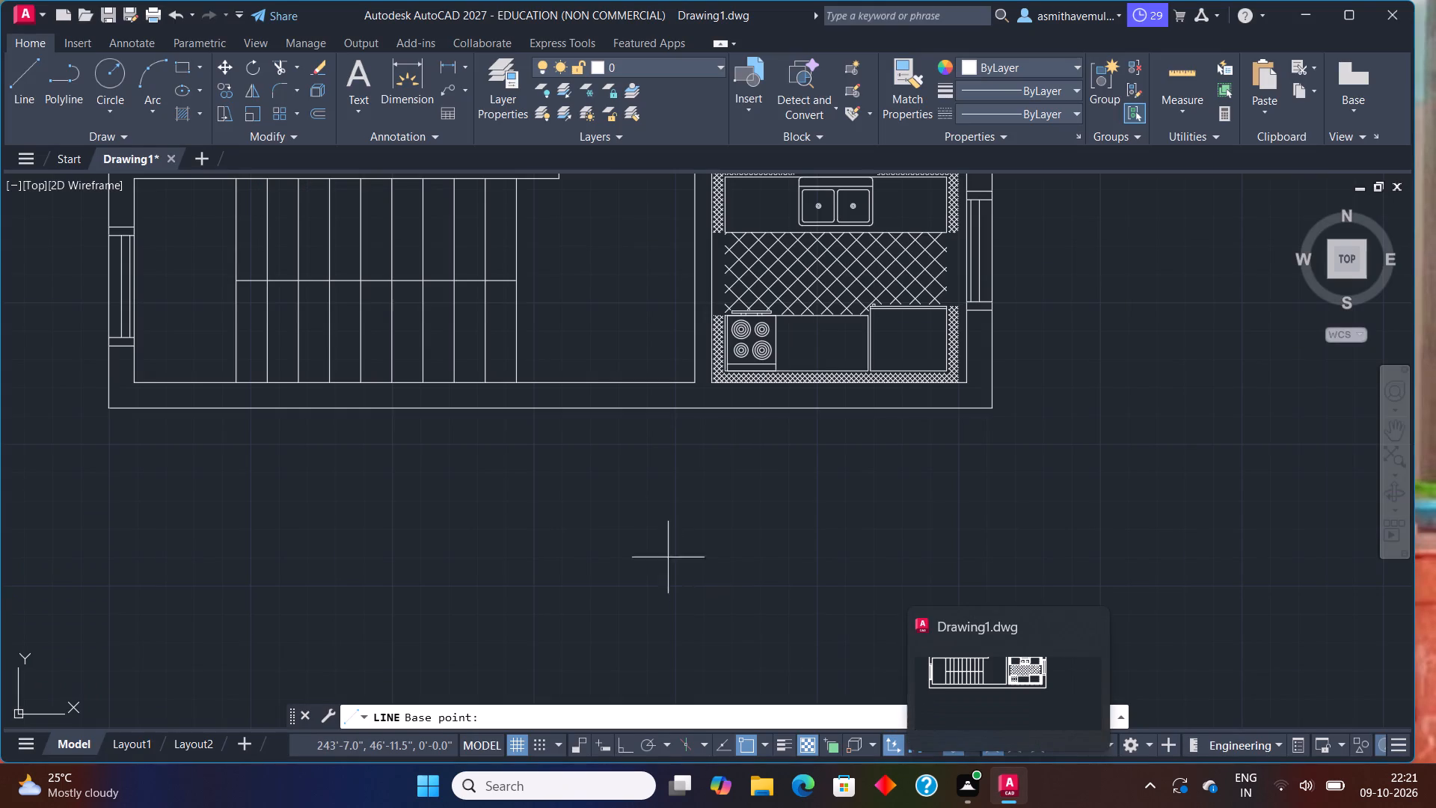
{"action": "left_click", "coordinate": [696, 382]}
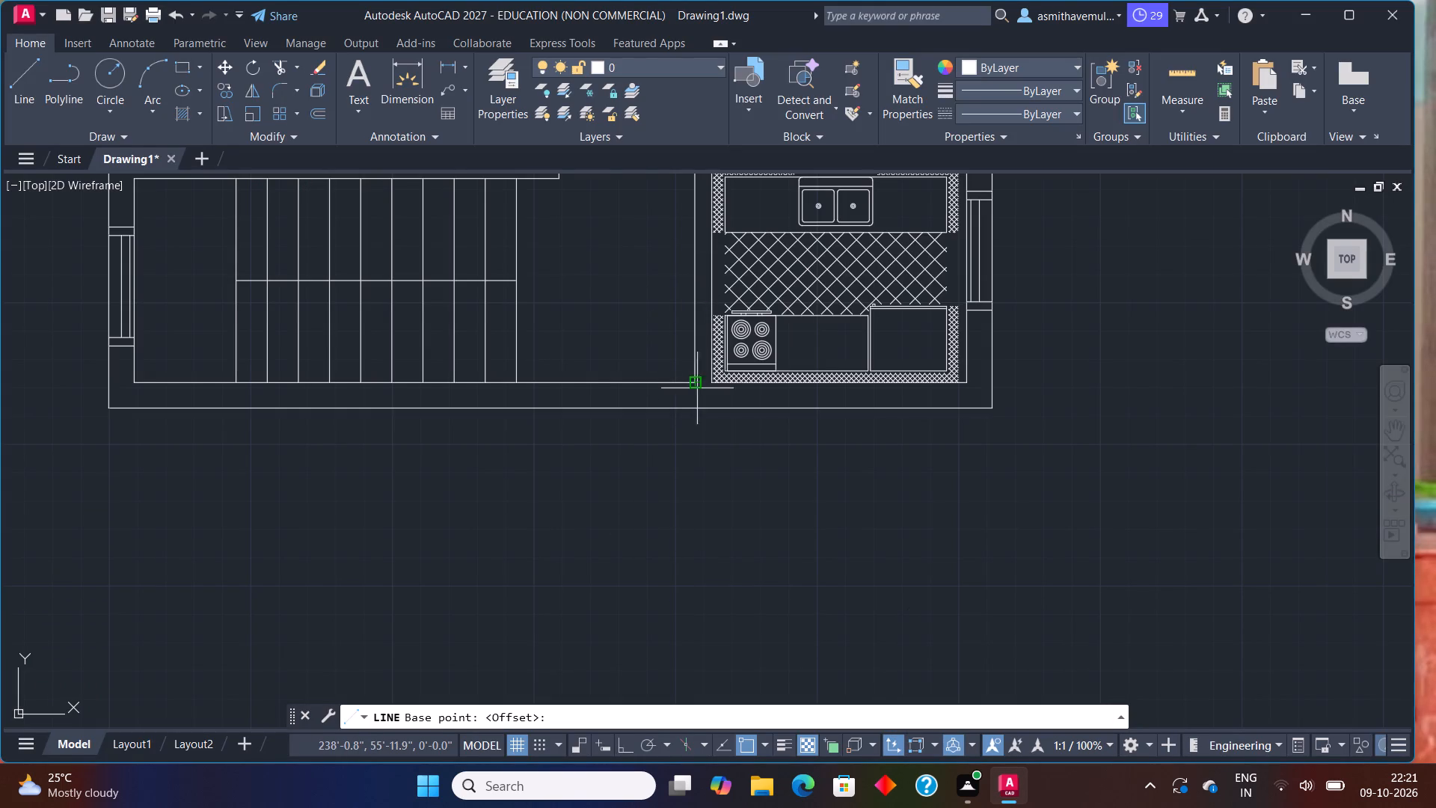
{"action": "key", "text": "shift+at"}
{"action": "type", "text": "-3"}
{"action": "key", "text": "shift+quotedbl"}
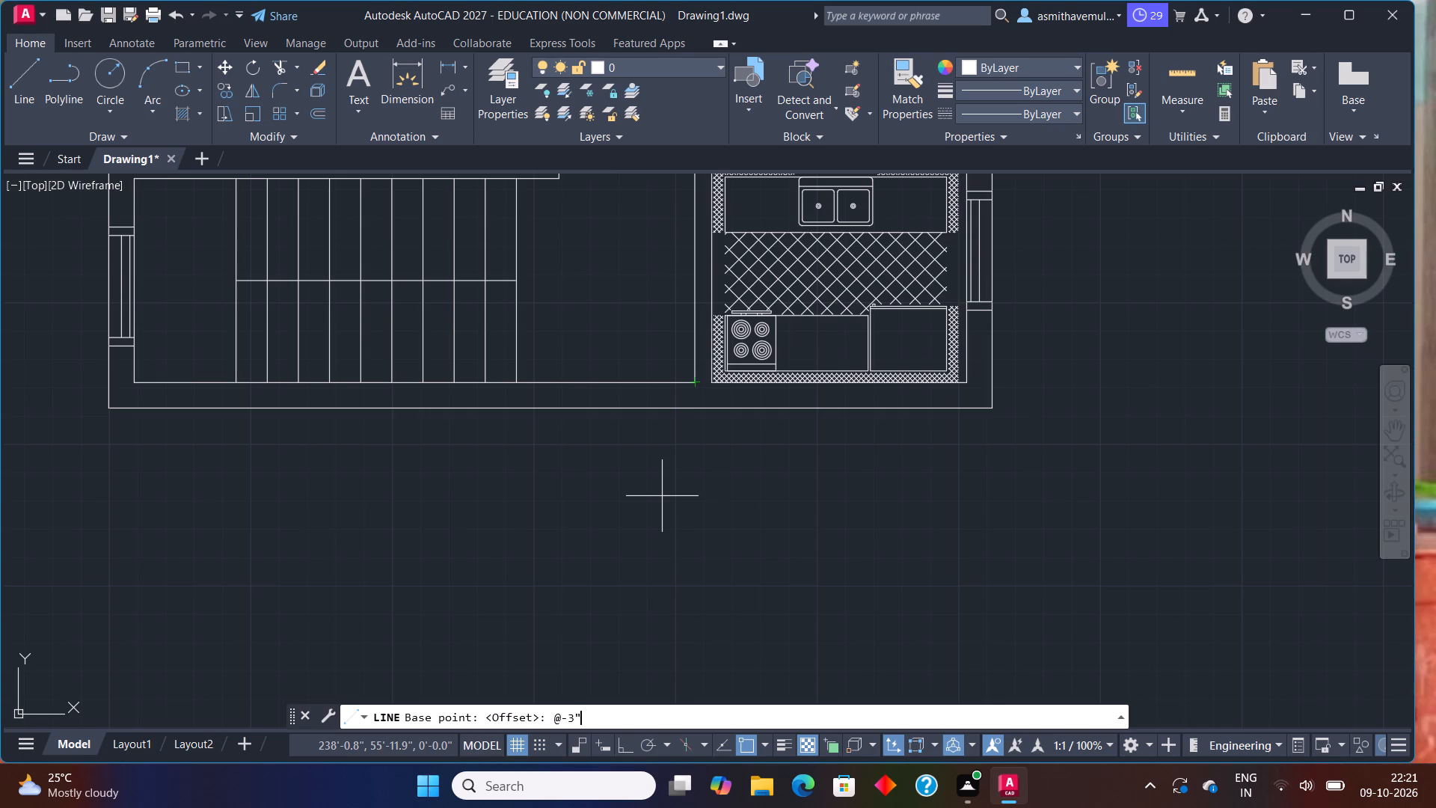
{"action": "type", "text": ",0"}
{"action": "key", "text": "Return"}
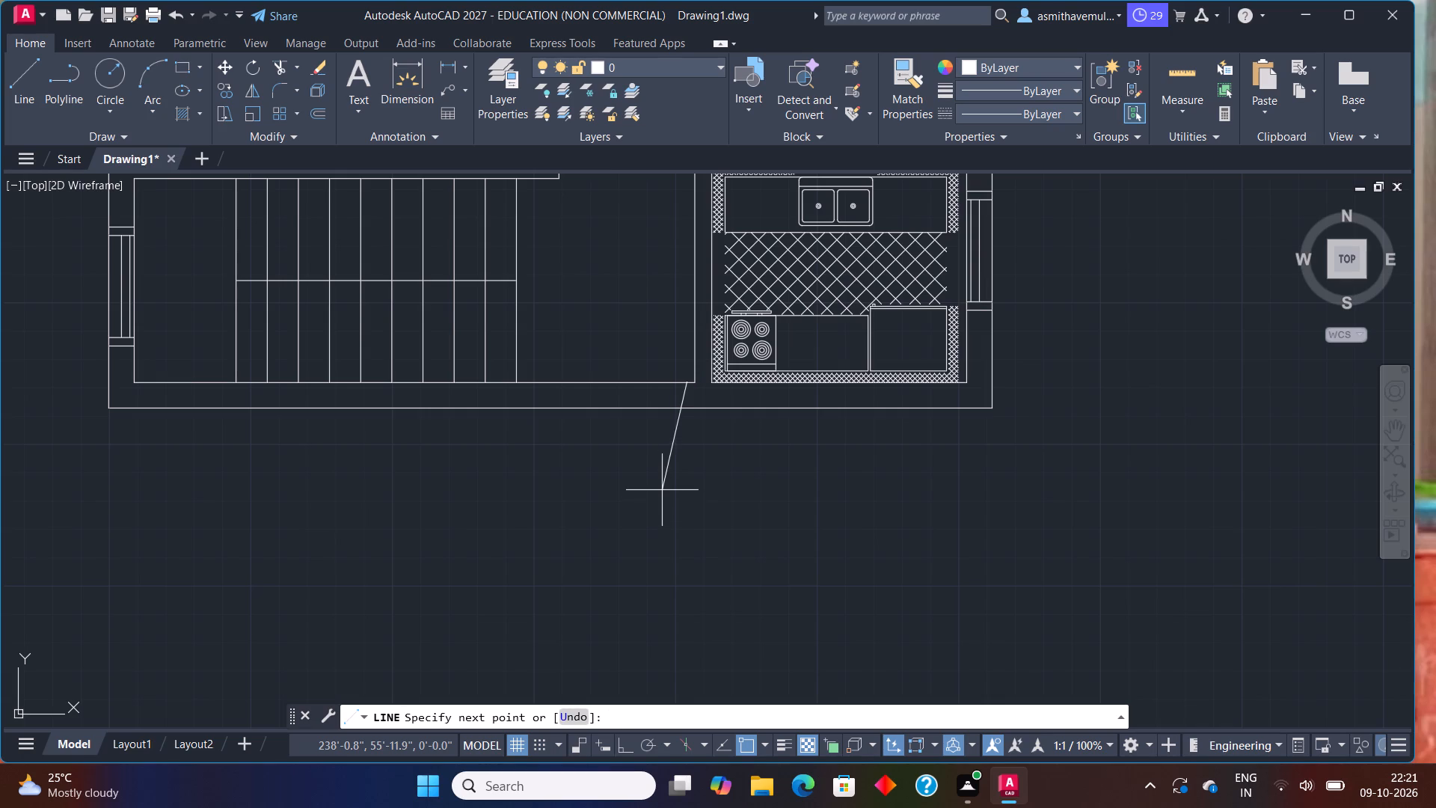
{"action": "scroll", "coordinate": [662, 483], "scroll_direction": "up", "scroll_amount": 1}
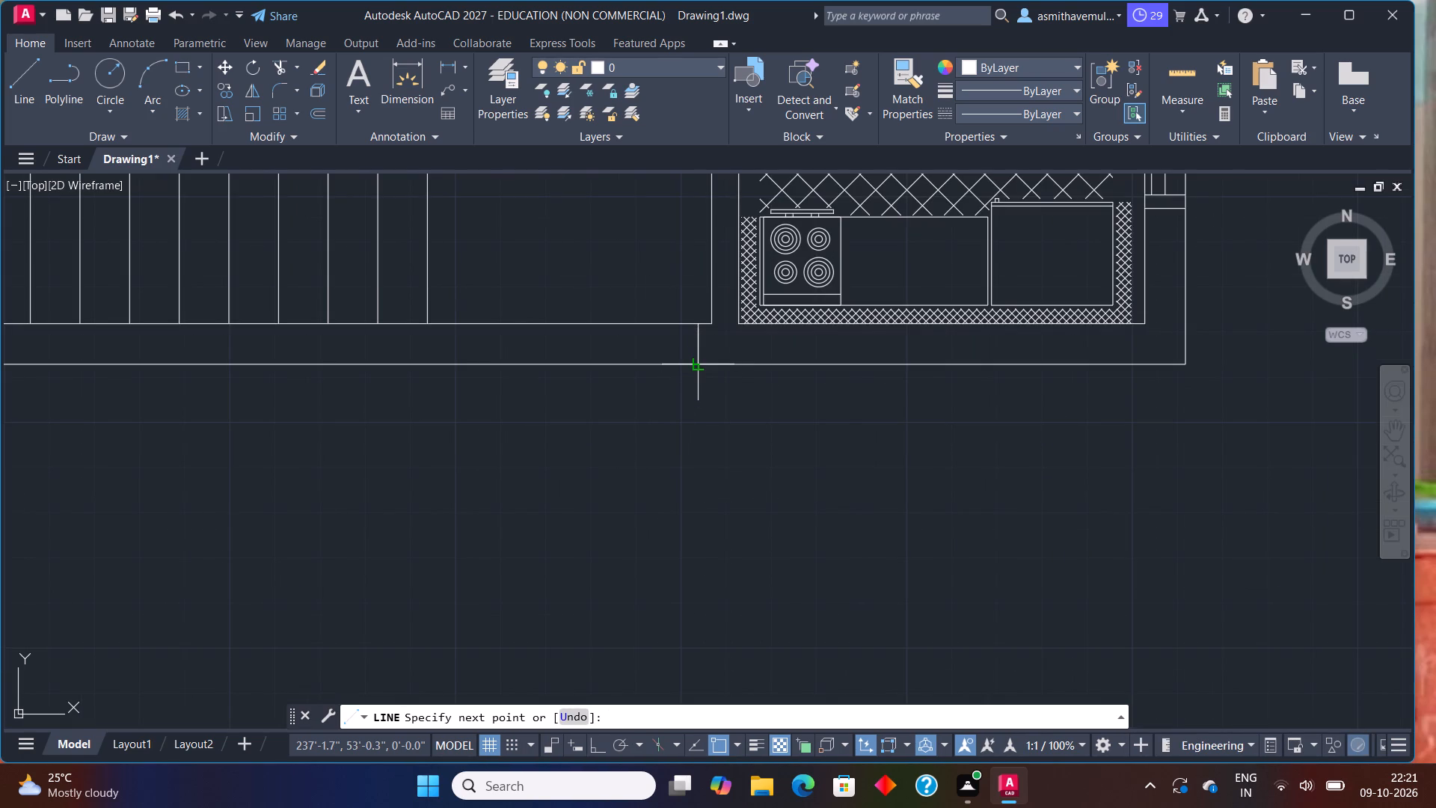
{"action": "left_click", "coordinate": [700, 365]}
{"action": "key", "text": "Escape"}
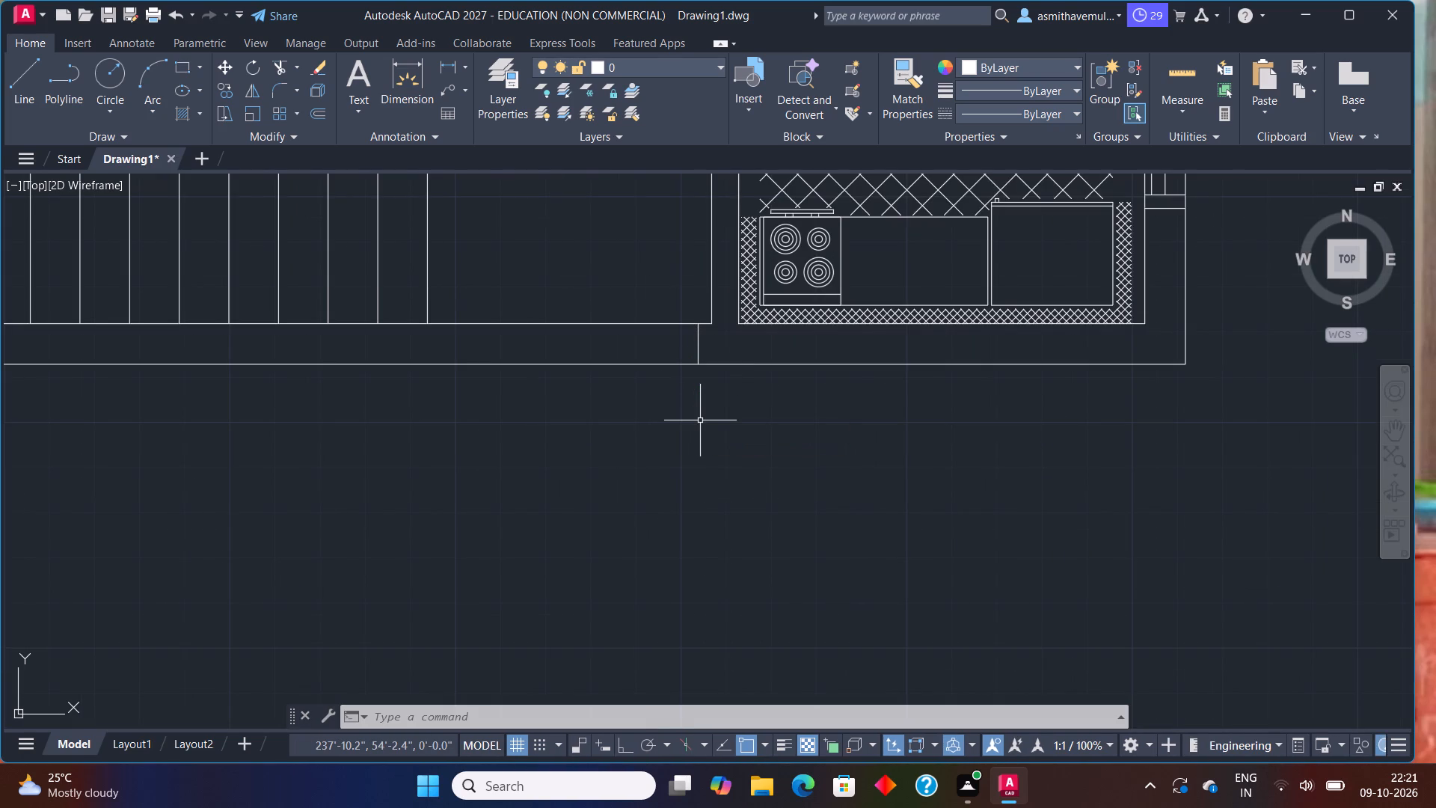
Offset the new line across the south wall 3" to the west to form the east door jamb.
{"action": "key", "text": "0"}
{"action": "key", "text": "BackSpace"}
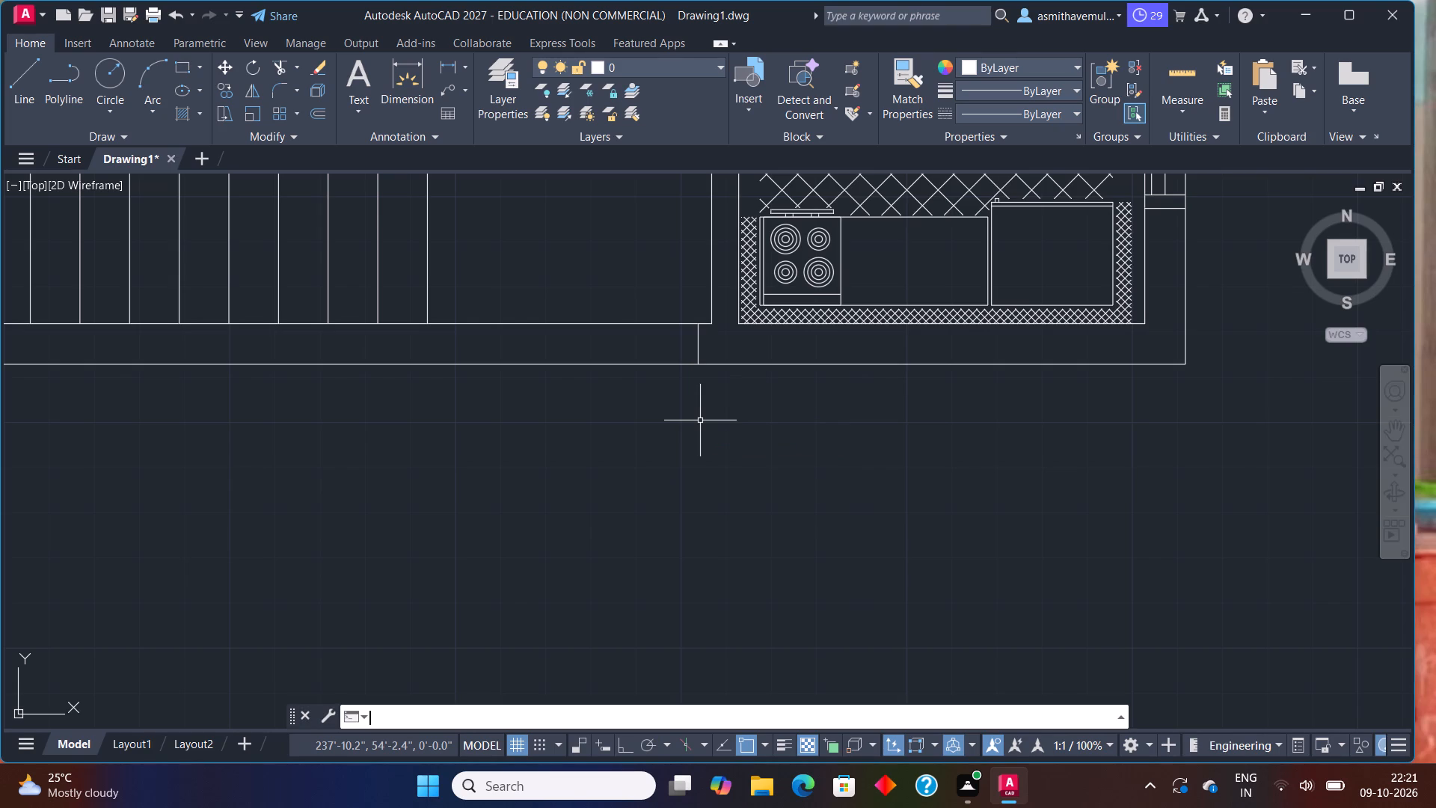
{"action": "key", "text": "o"}
{"action": "key", "text": "Return"}
{"action": "key", "text": "3"}
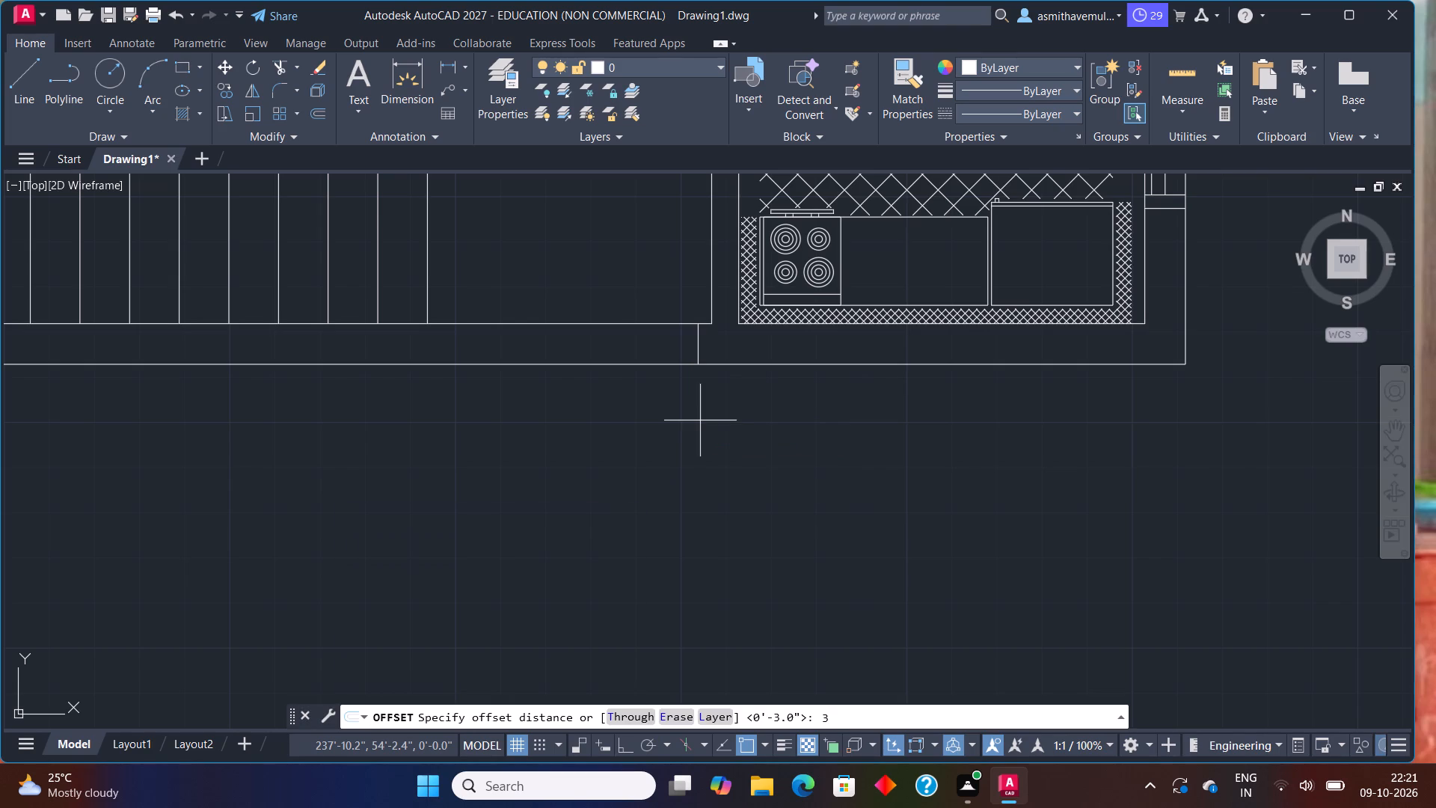
{"action": "key", "text": "shift+quotedbl"}
{"action": "key", "text": "Return"}
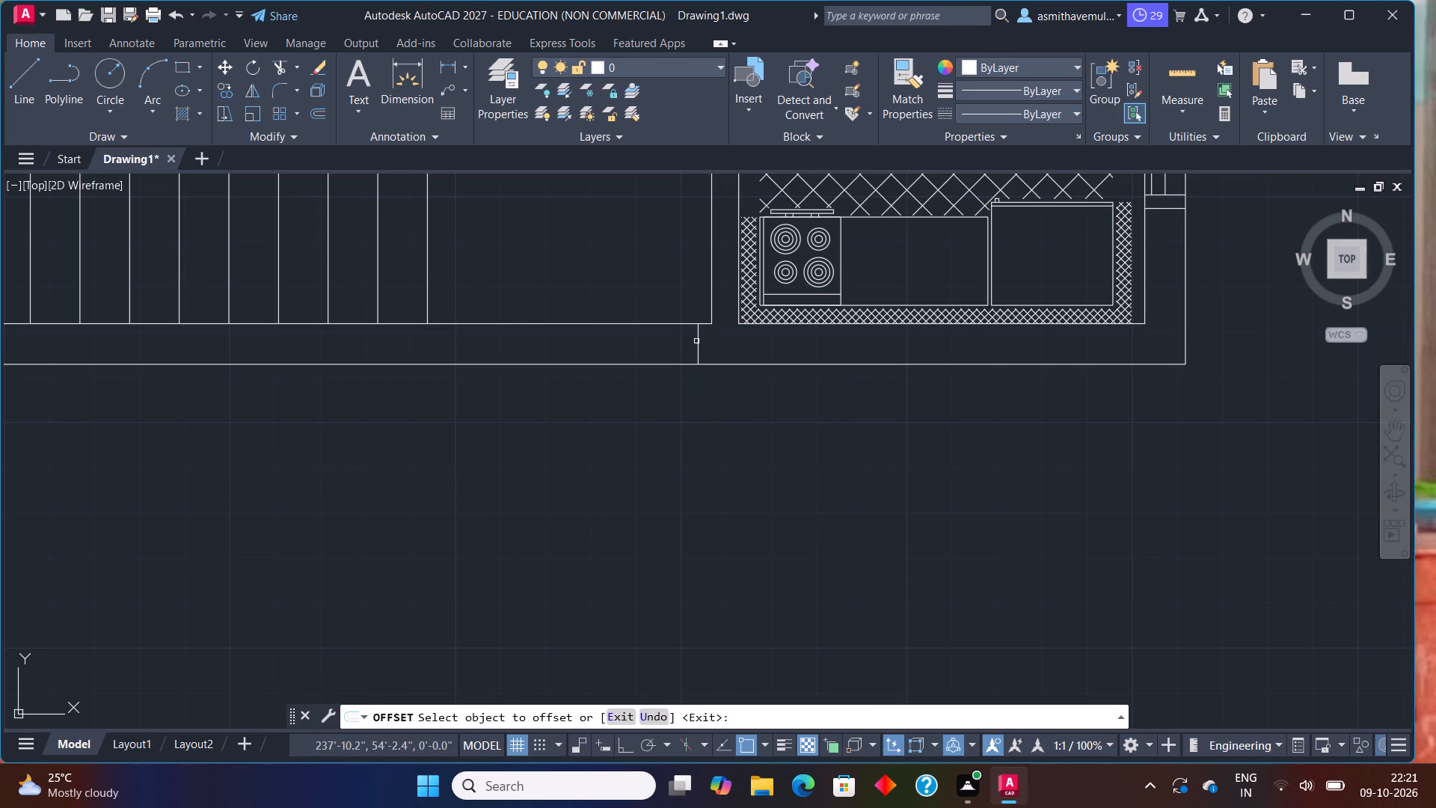
{"action": "left_click", "coordinate": [699, 347]}
{"action": "left_click", "coordinate": [672, 355]}
{"action": "key", "text": "Escape"}
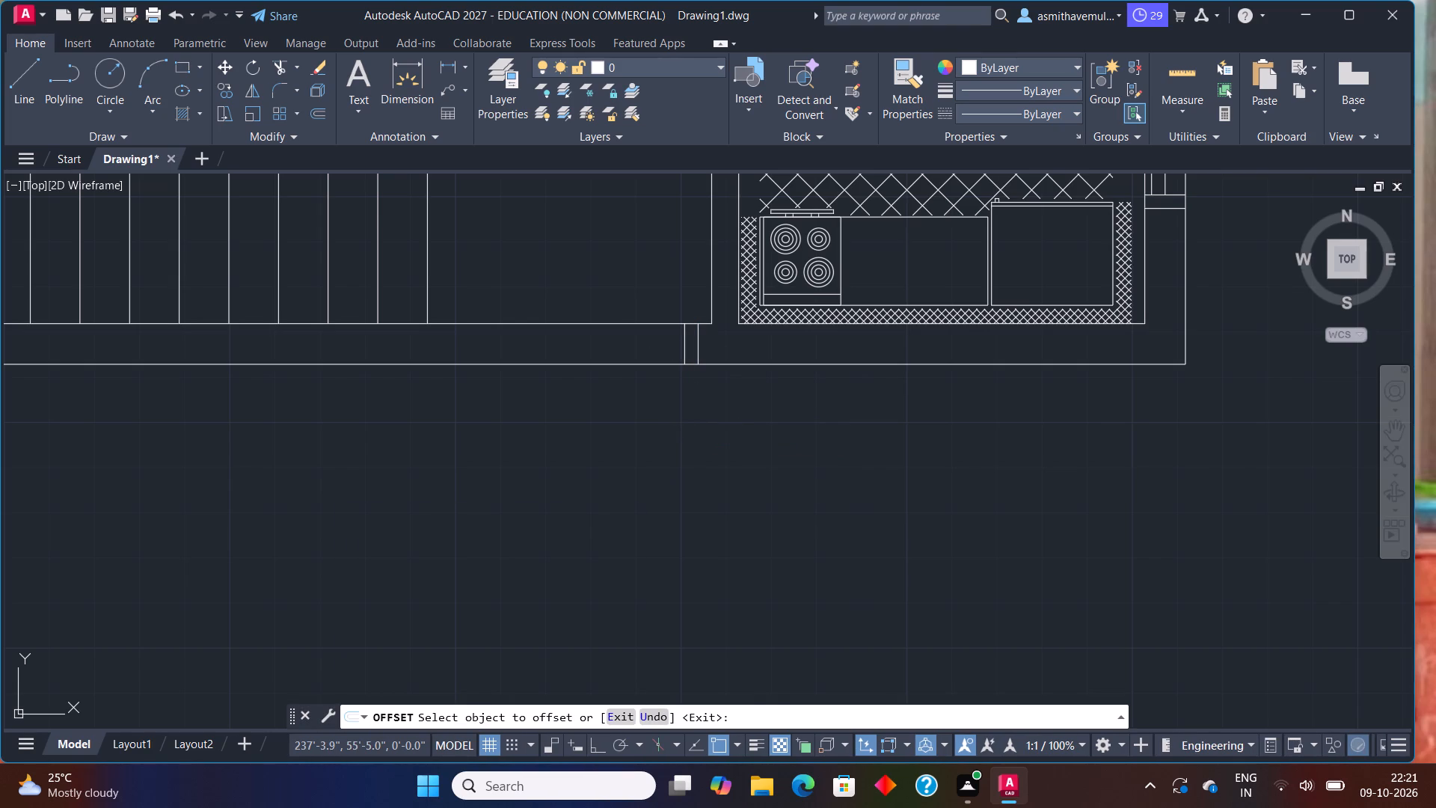
Offset the east jamb's west line 3' to the west to set the door opening width.
{"action": "key", "text": "o"}
{"action": "key", "text": "Return"}
{"action": "type", "text": "3'"}
{"action": "key", "text": "Return"}
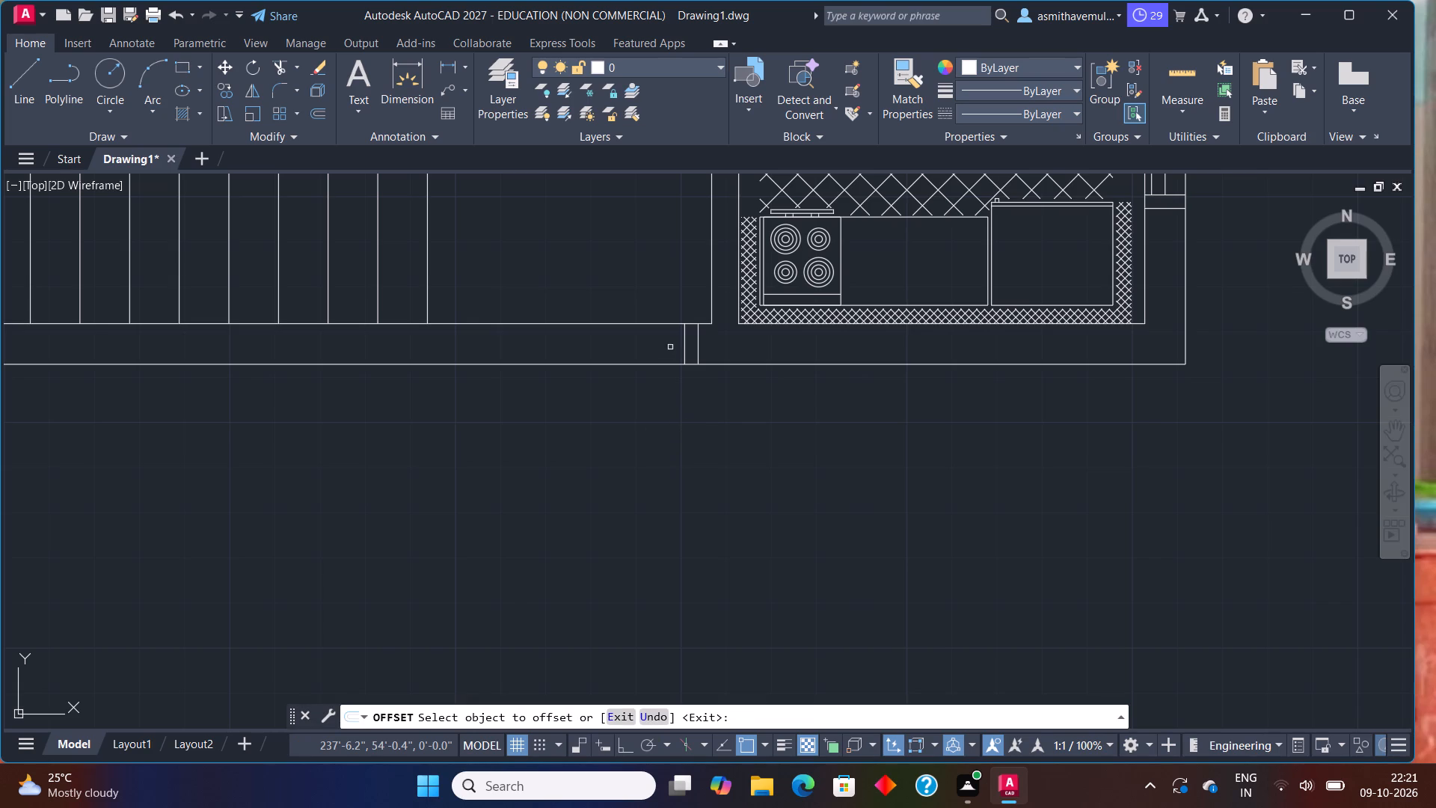
{"action": "left_click", "coordinate": [685, 346]}
{"action": "left_click", "coordinate": [636, 346]}
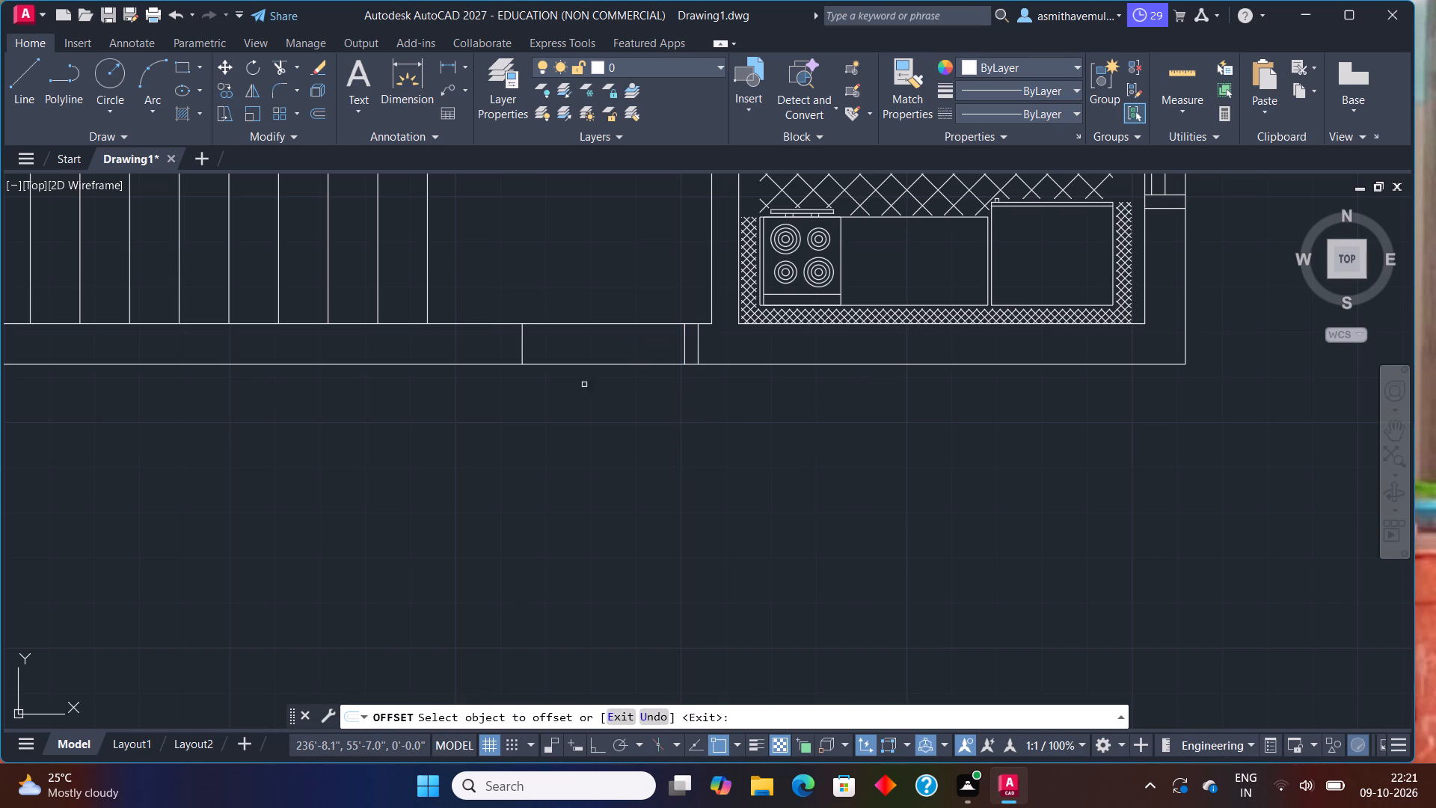
{"action": "key", "text": "Escape"}
Offset the line on the opening's west side 3" further west to form the west door jamb.
{"action": "key", "text": "o"}
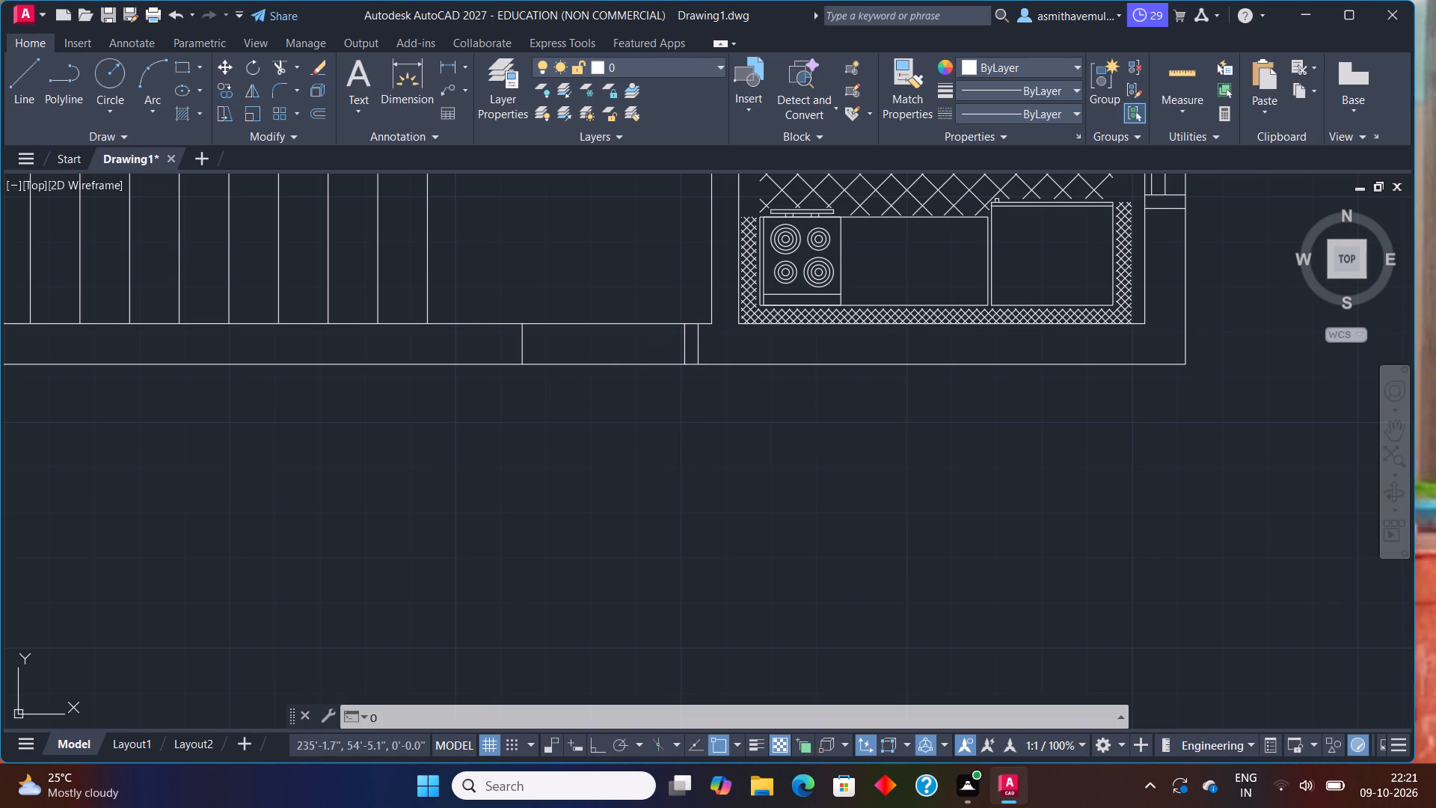
{"action": "key", "text": "Return"}
{"action": "key", "text": "3"}
{"action": "key", "text": "shift+quotedbl"}
{"action": "key", "text": "Return"}
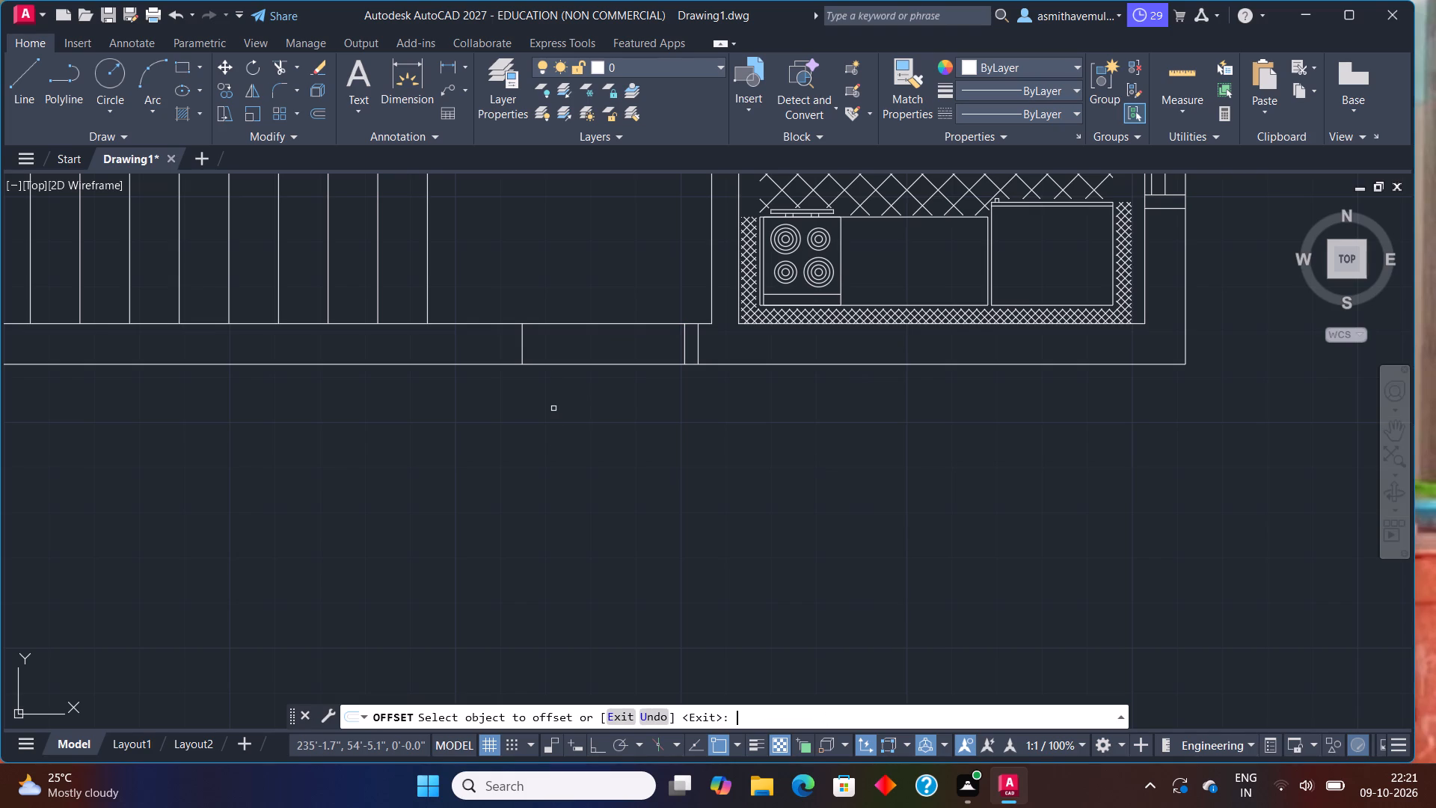
{"action": "left_click", "coordinate": [523, 351]}
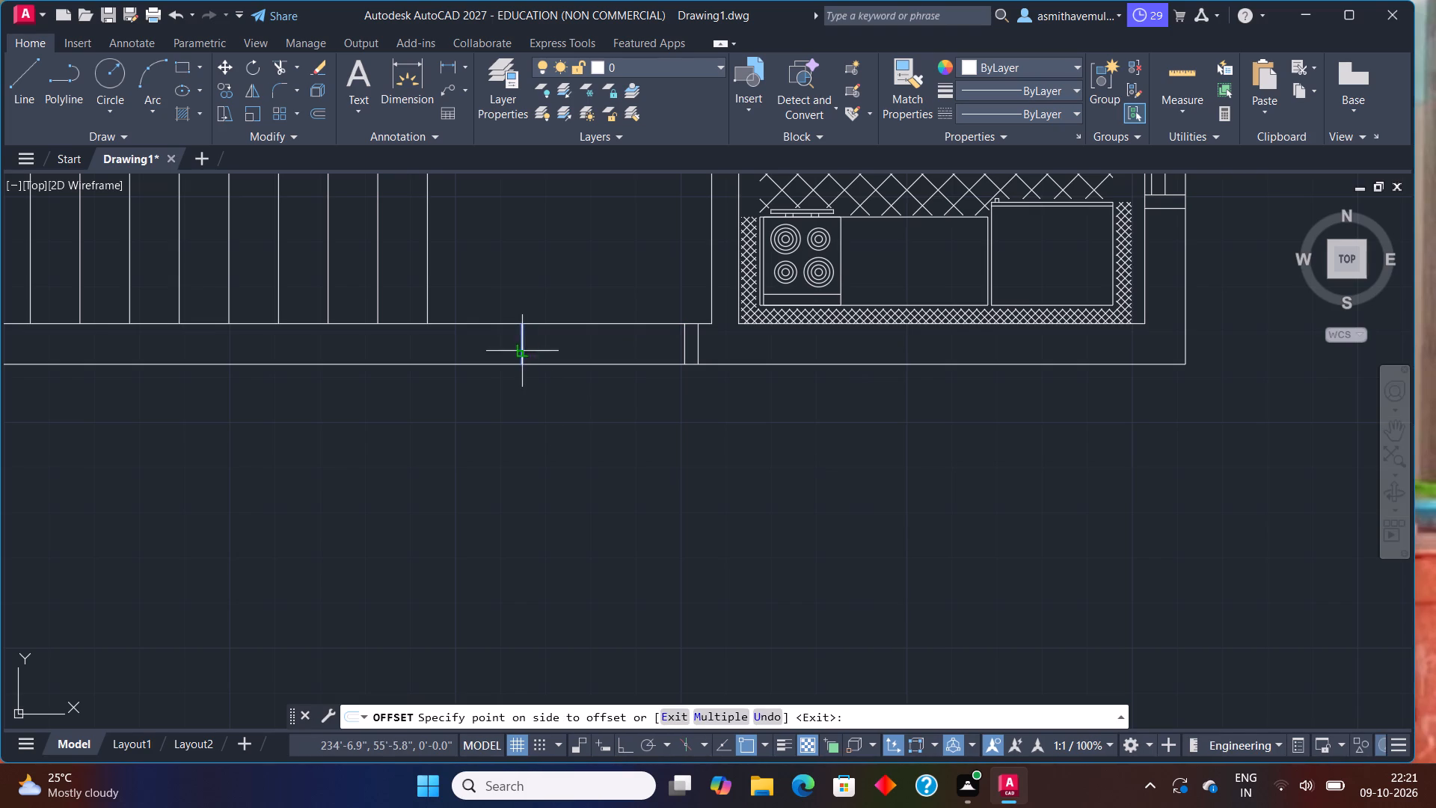
{"action": "left_click", "coordinate": [490, 346]}
{"action": "key", "text": "Escape"}
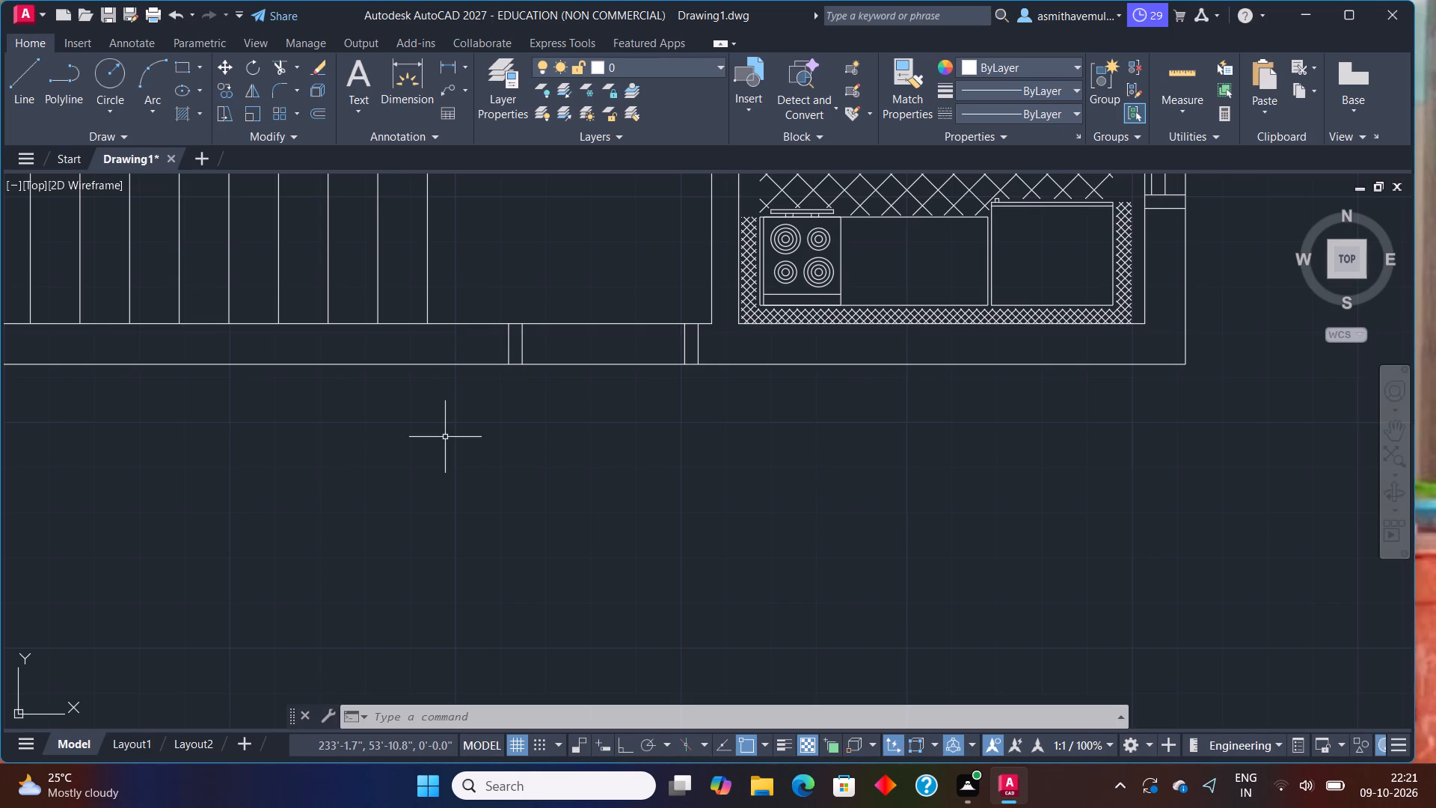
Trim both south wall lines between the two jambs to clear the door opening.
{"action": "type", "text": "TRIM"}
{"action": "key", "text": "Return"}
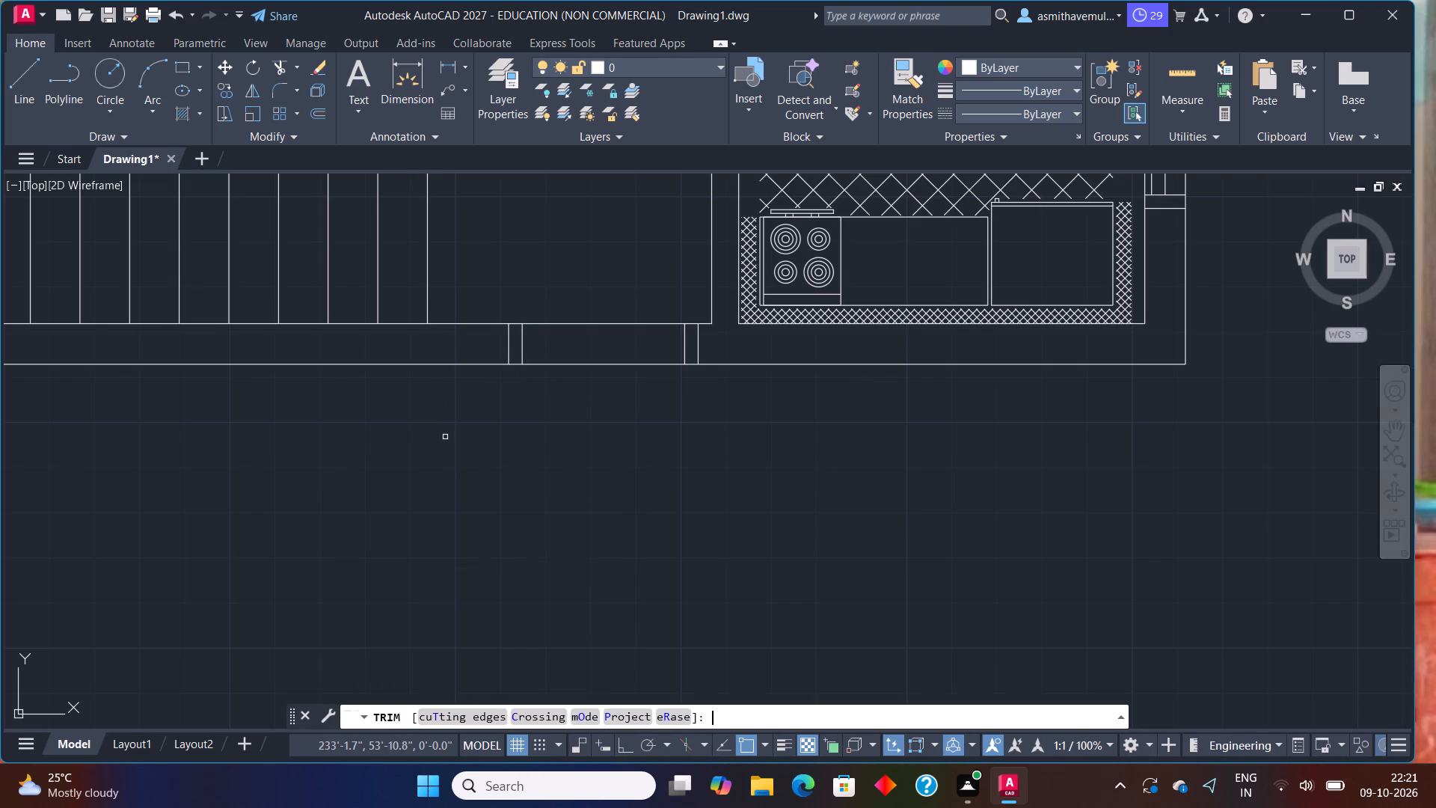
{"action": "left_click_drag", "start_coordinate": [545, 418], "coordinate": [647, 307]}
{"action": "middle_click_drag", "start_coordinate": [651, 296], "coordinate": [570, 428]}
{"action": "key", "text": "Escape"}
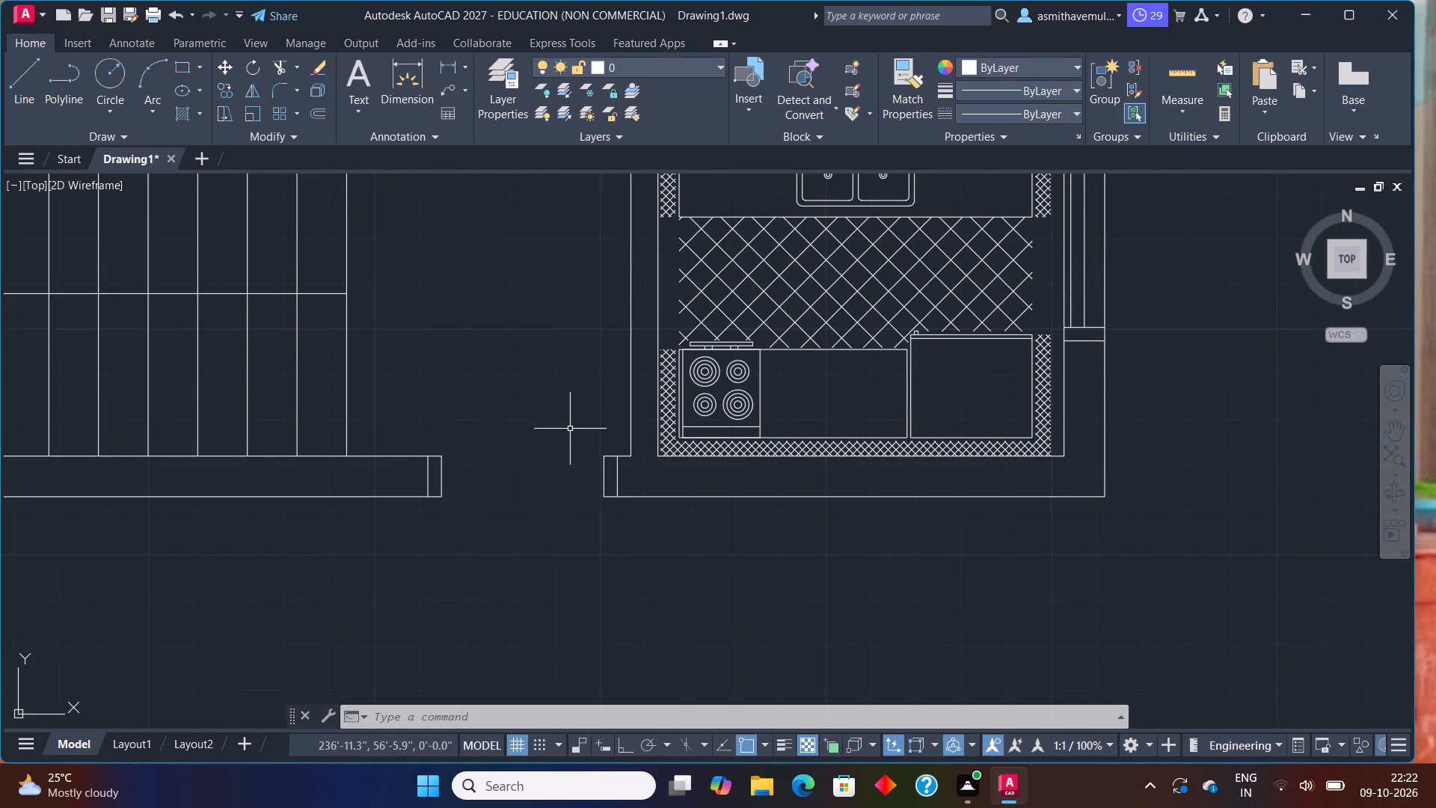
Draw a 3" by 3' rectangular door leaf northward into the stair area from the east jamb's inner corner.
{"action": "type", "text": "REC"}
{"action": "key", "text": "Return"}
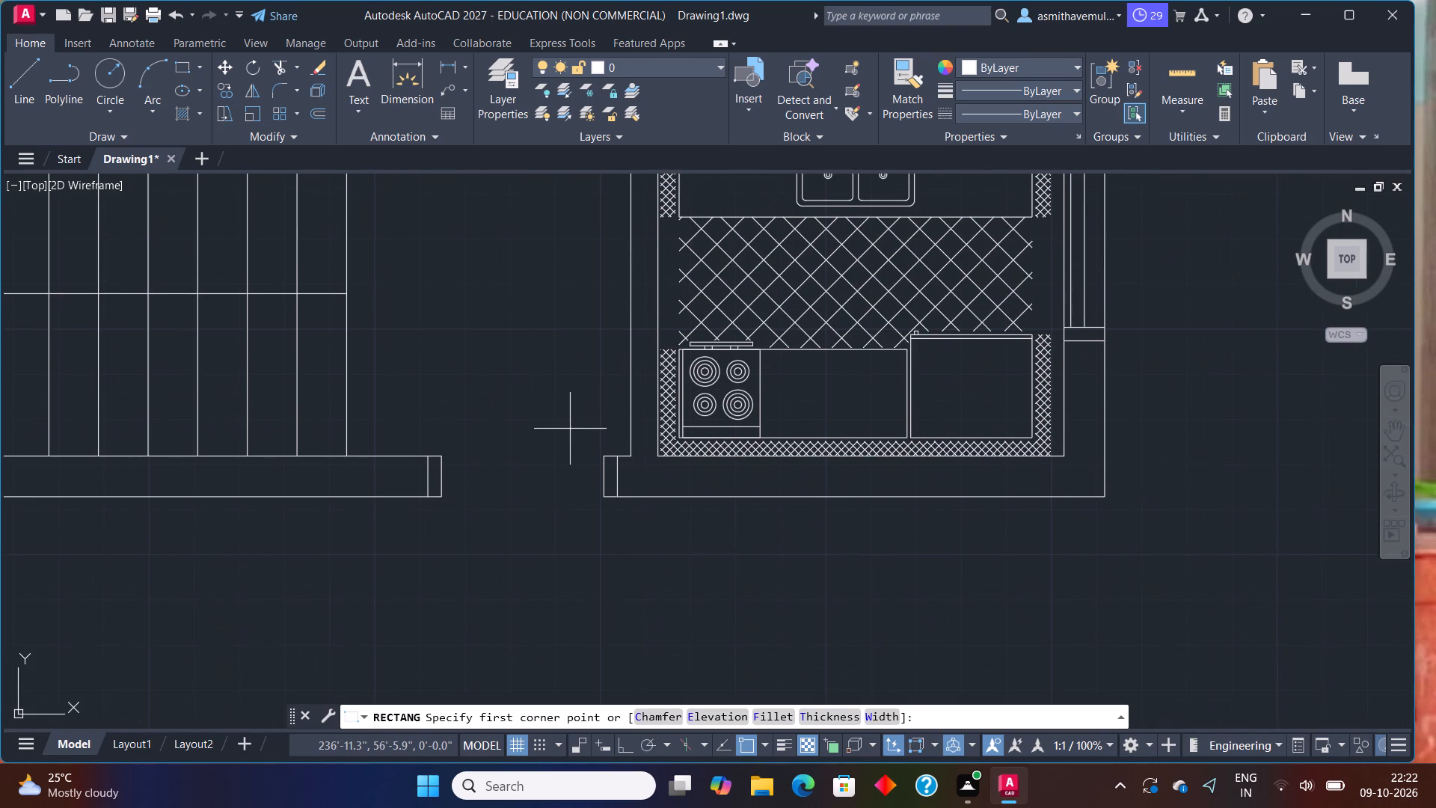
{"action": "left_click", "coordinate": [602, 458]}
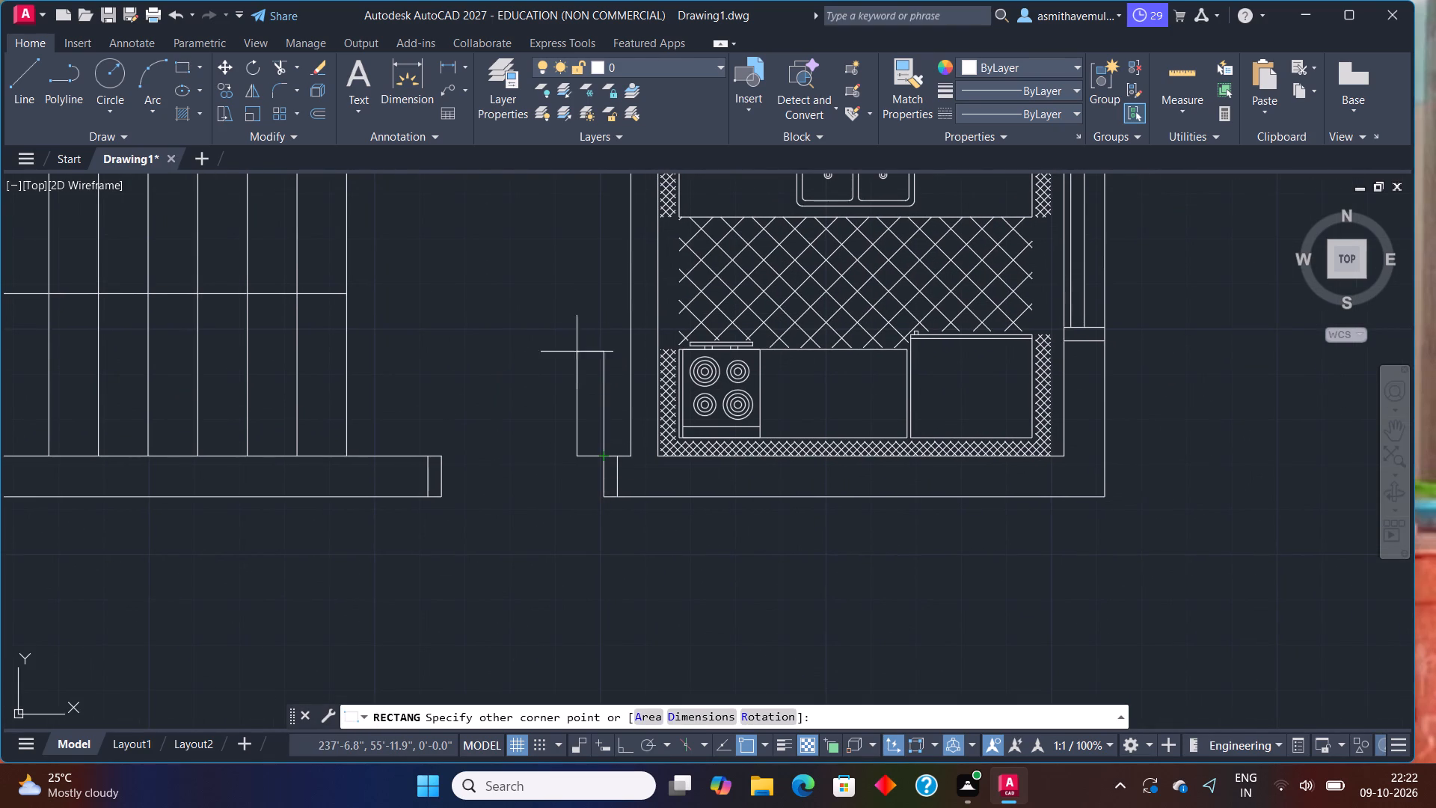
{"action": "key", "text": "d"}
{"action": "key", "text": "Return"}
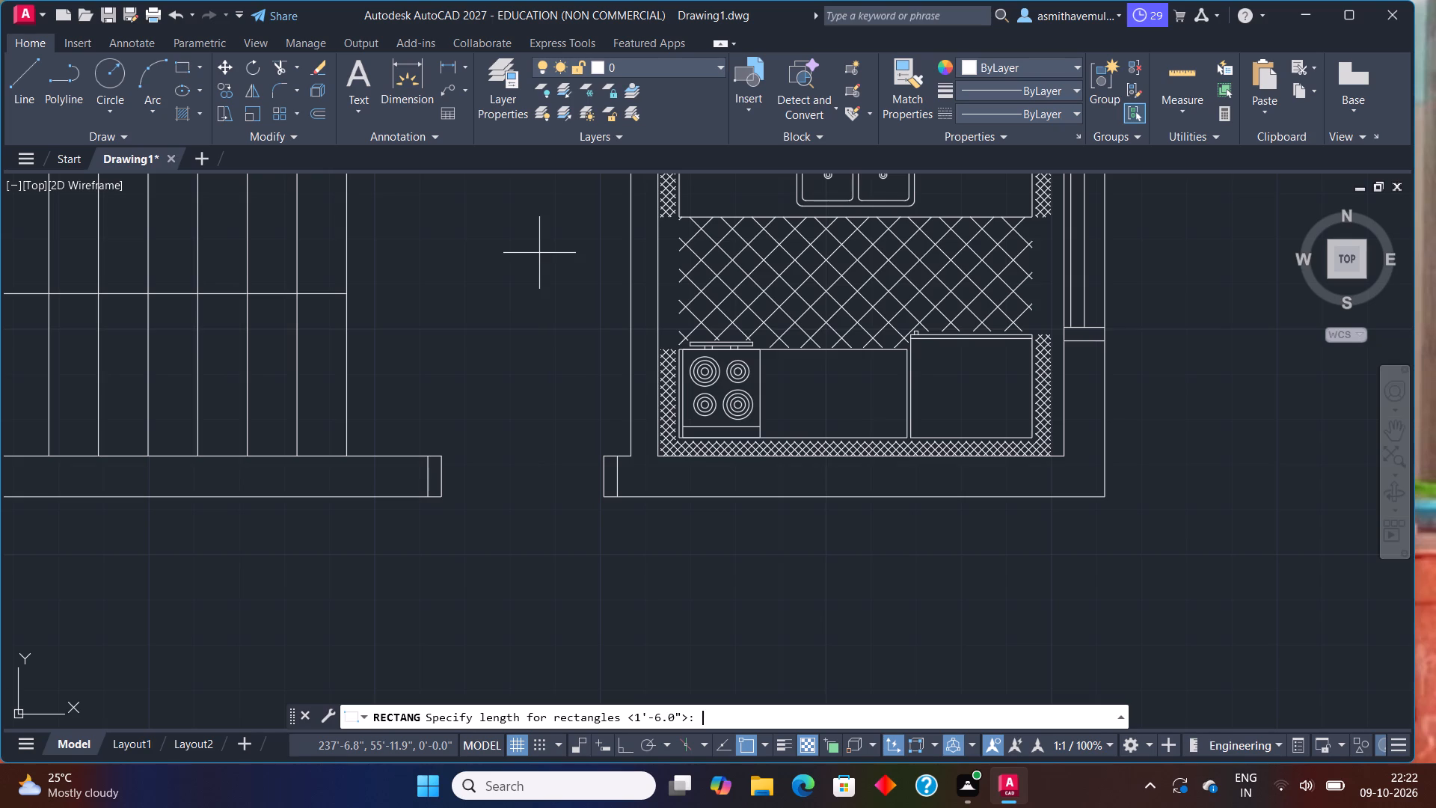
{"action": "key", "text": "3"}
{"action": "key", "text": "shift+quotedbl"}
{"action": "key", "text": "Return"}
{"action": "type", "text": "3'"}
{"action": "key", "text": "Return"}
{"action": "left_click", "coordinate": [538, 253]}
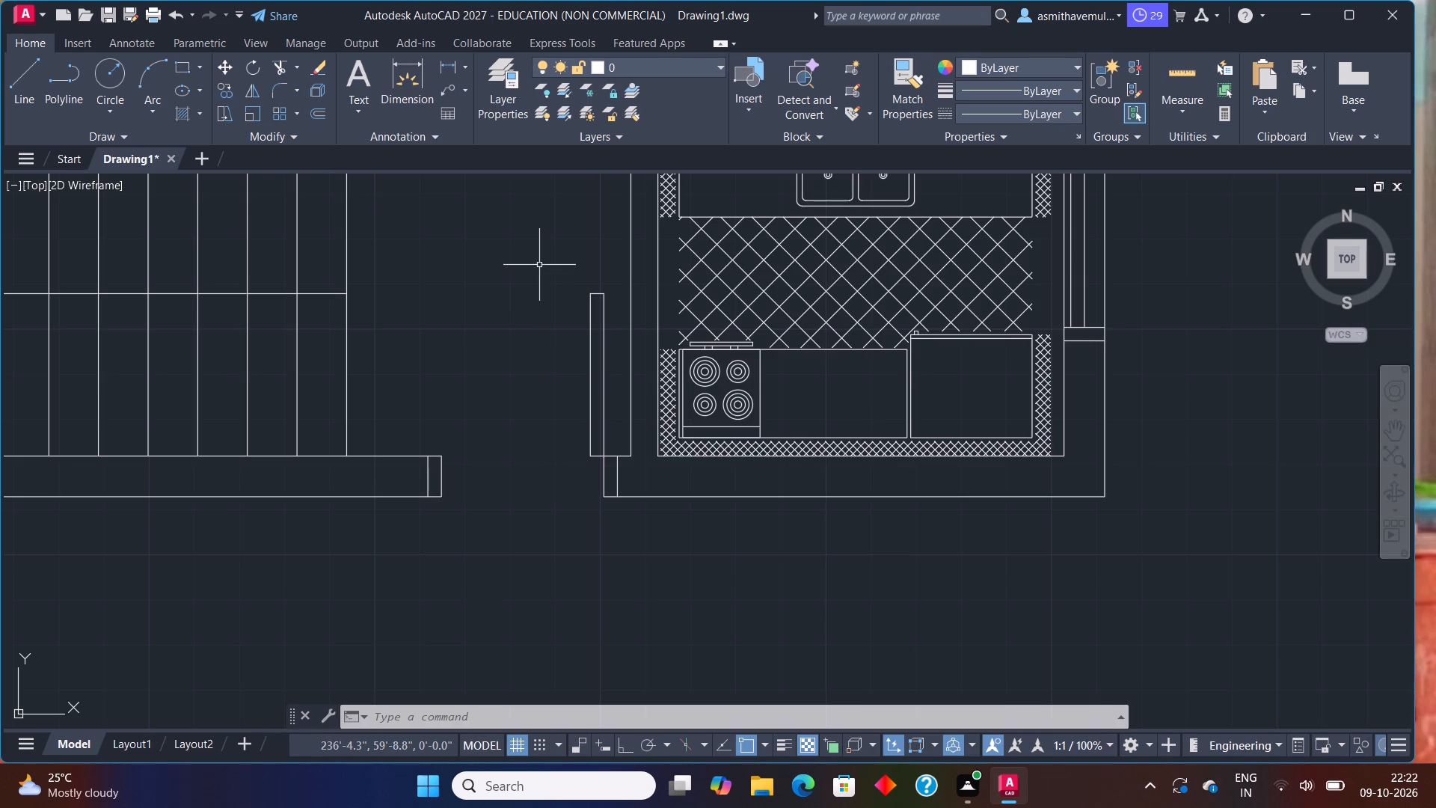
Draw the door swing as a three-point arc from the leaf's north end to the west jamb's inner corner.
{"action": "type", "text": "ARC"}
{"action": "key", "text": "Return"}
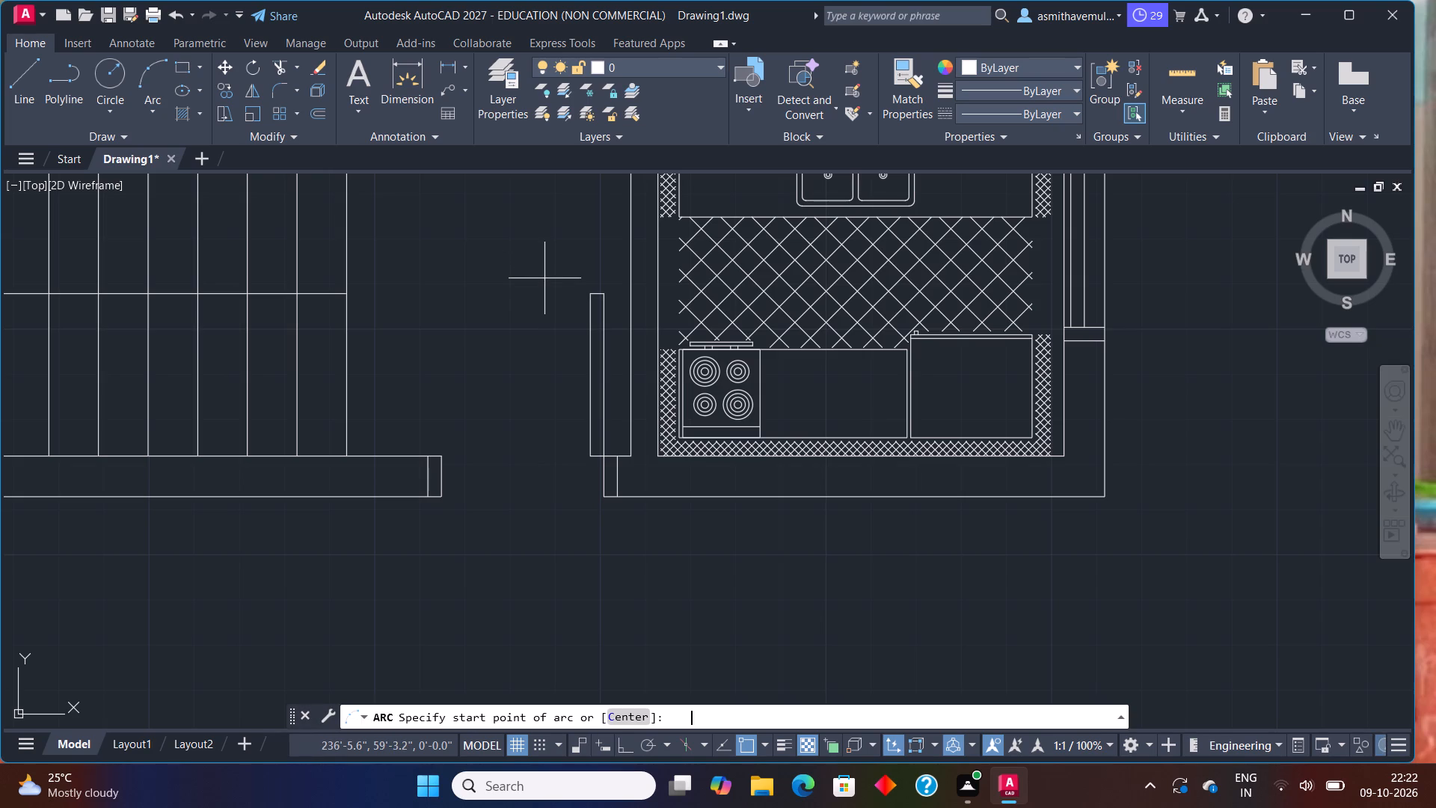
{"action": "scroll", "coordinate": [587, 287], "scroll_direction": "up", "scroll_amount": 1}
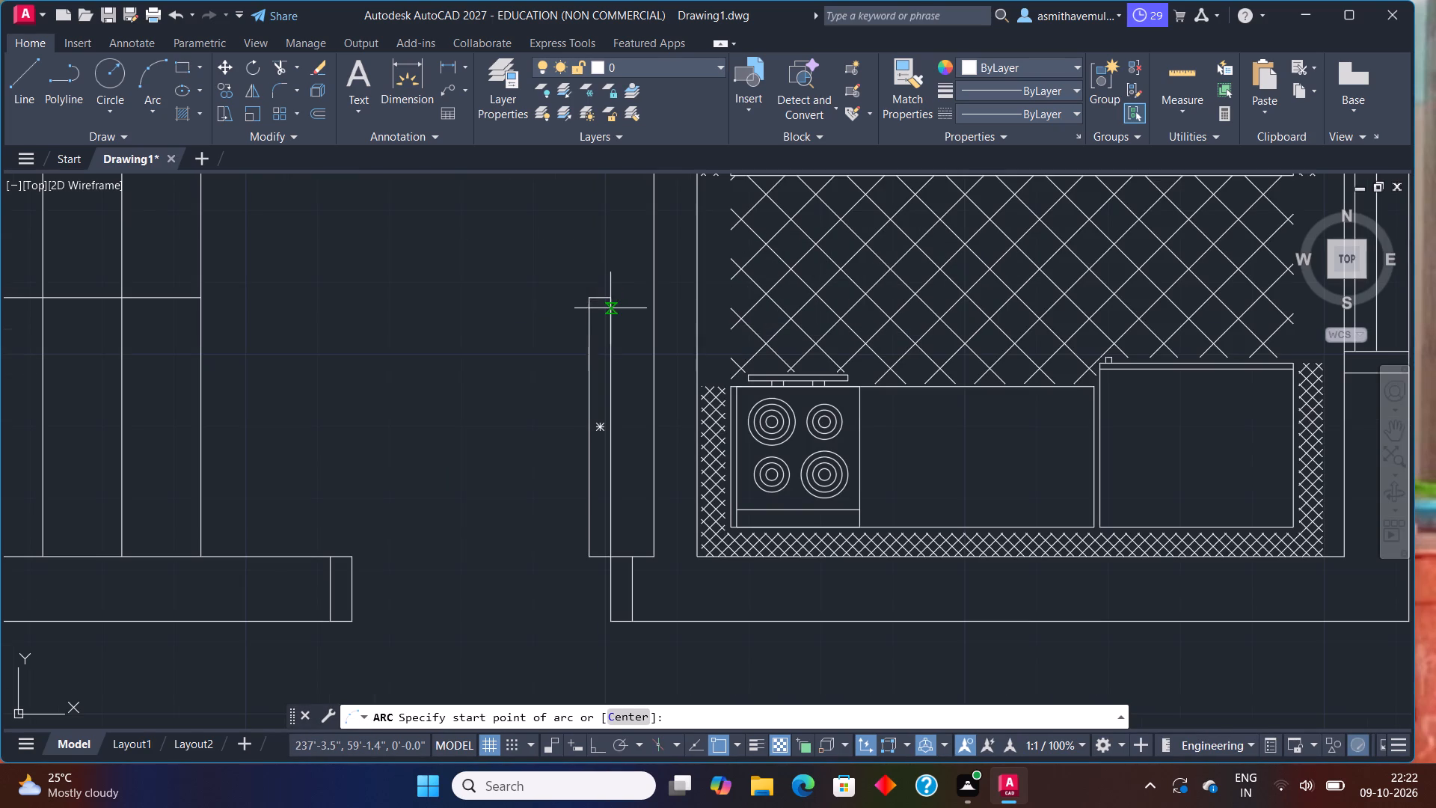
{"action": "left_click", "coordinate": [613, 302]}
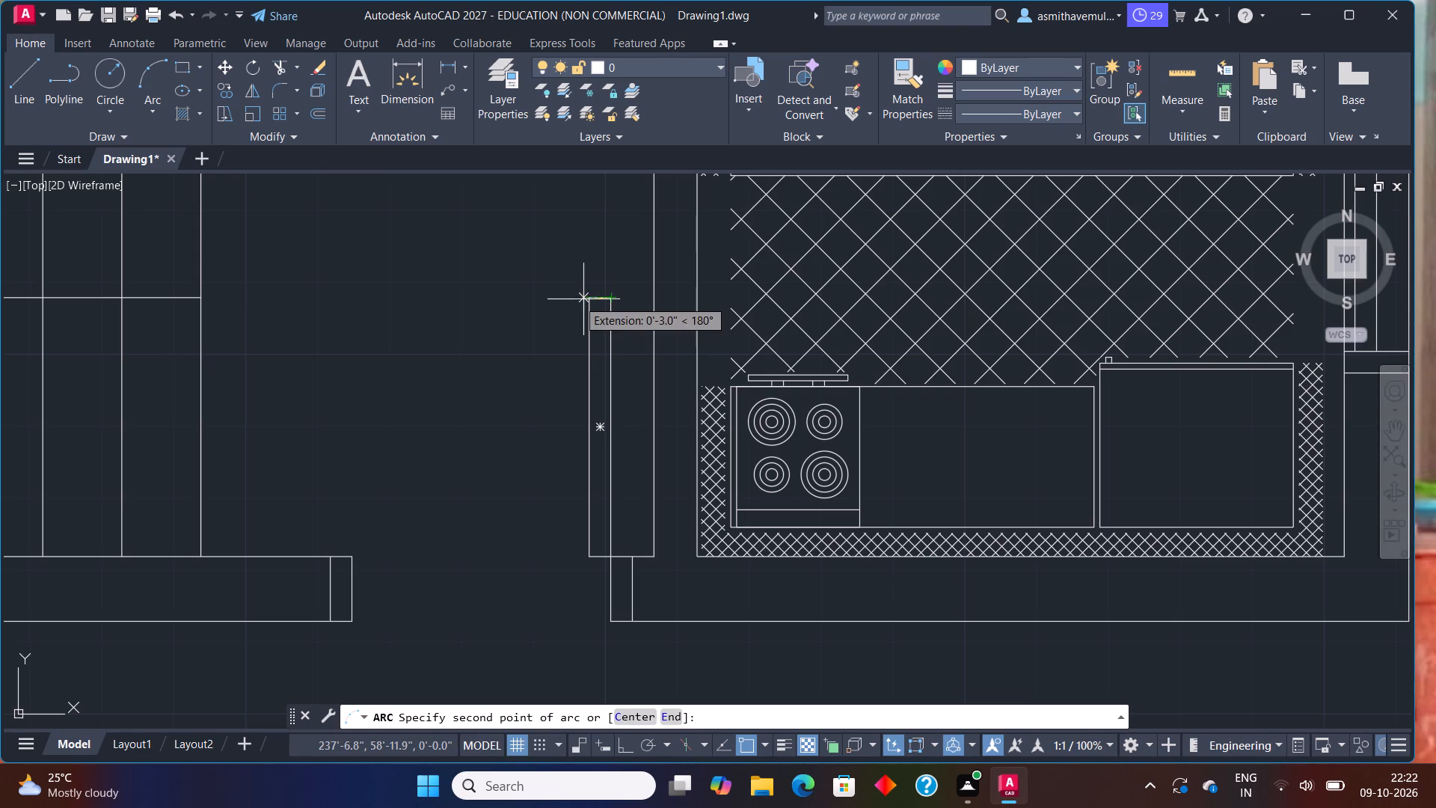
{"action": "left_click", "coordinate": [586, 299]}
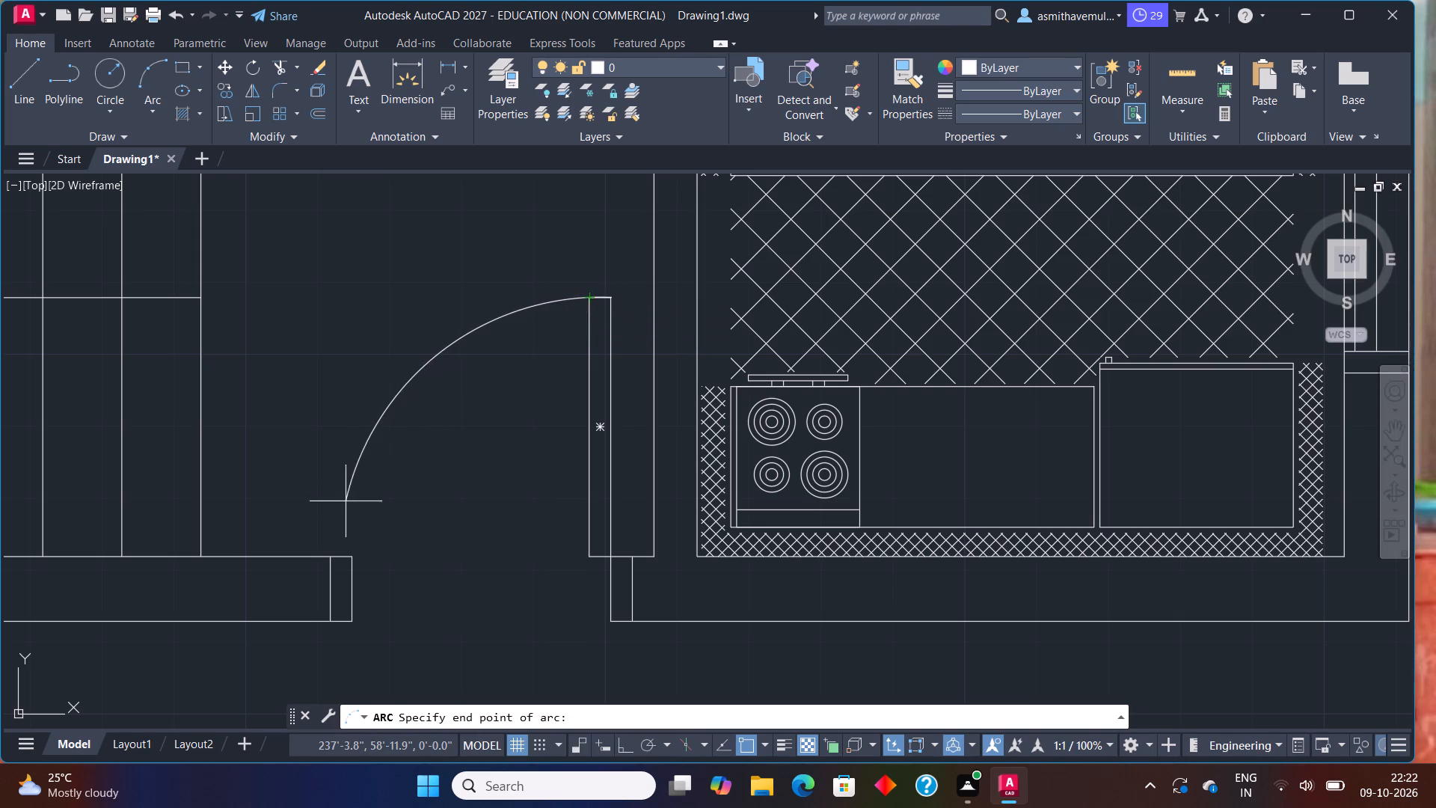
{"action": "left_click", "coordinate": [350, 552]}
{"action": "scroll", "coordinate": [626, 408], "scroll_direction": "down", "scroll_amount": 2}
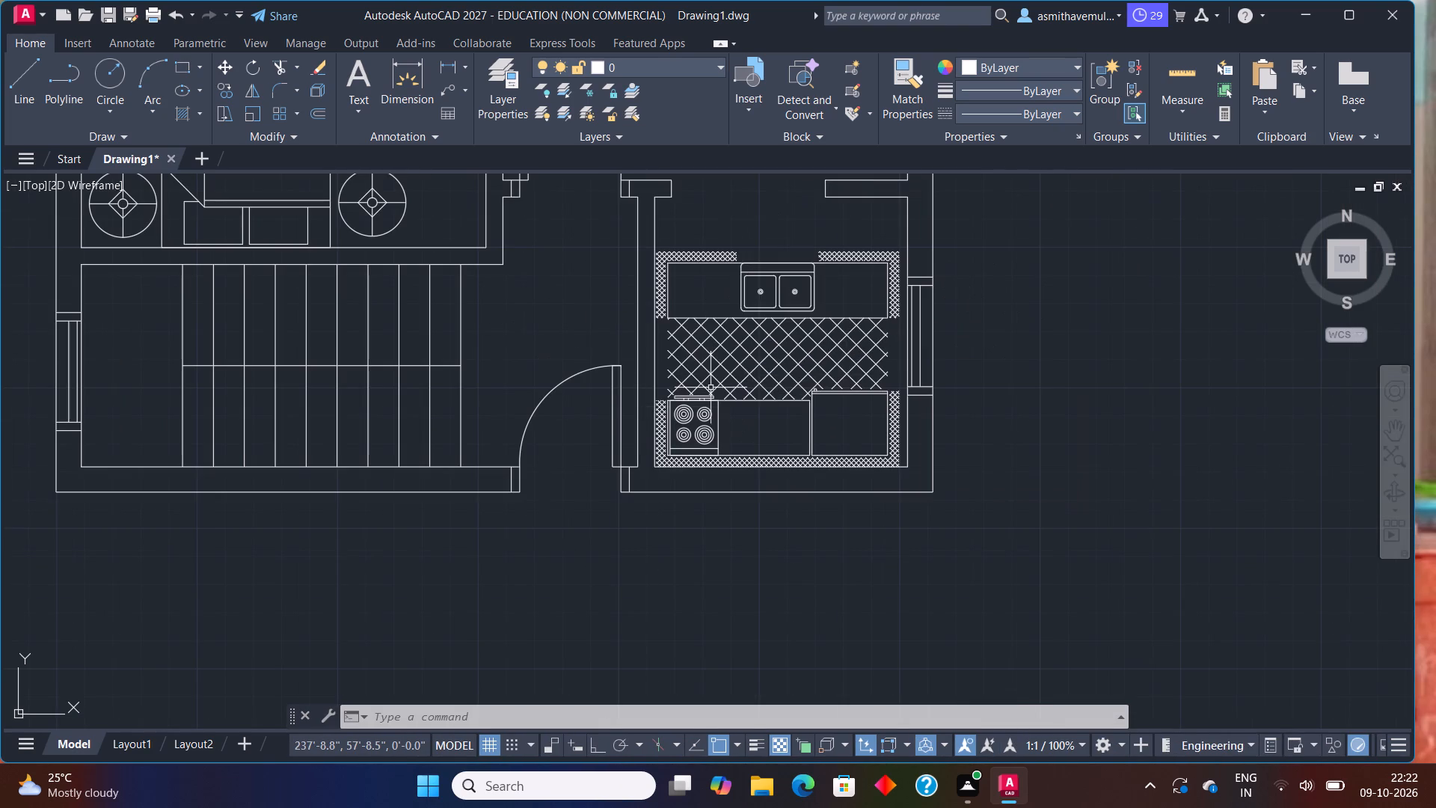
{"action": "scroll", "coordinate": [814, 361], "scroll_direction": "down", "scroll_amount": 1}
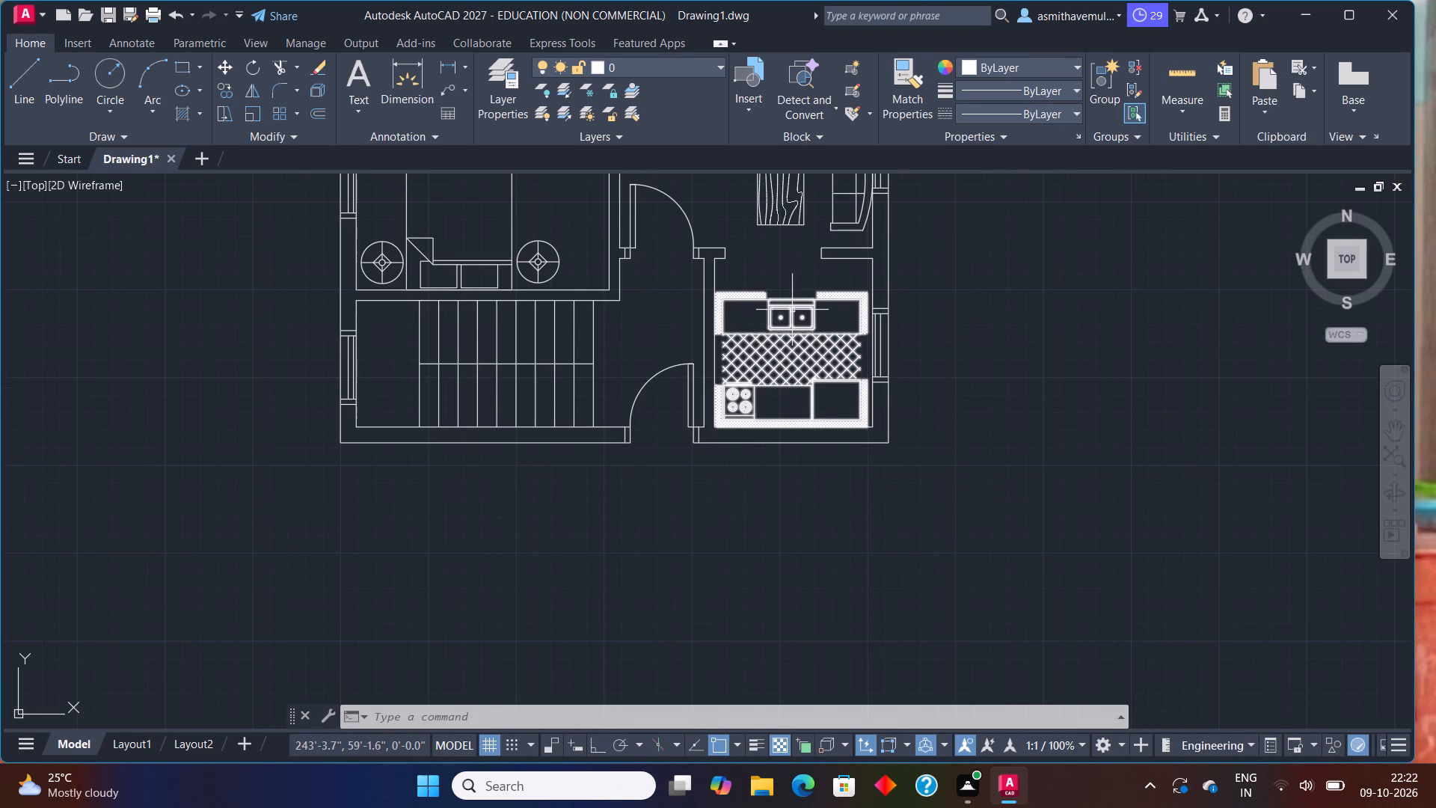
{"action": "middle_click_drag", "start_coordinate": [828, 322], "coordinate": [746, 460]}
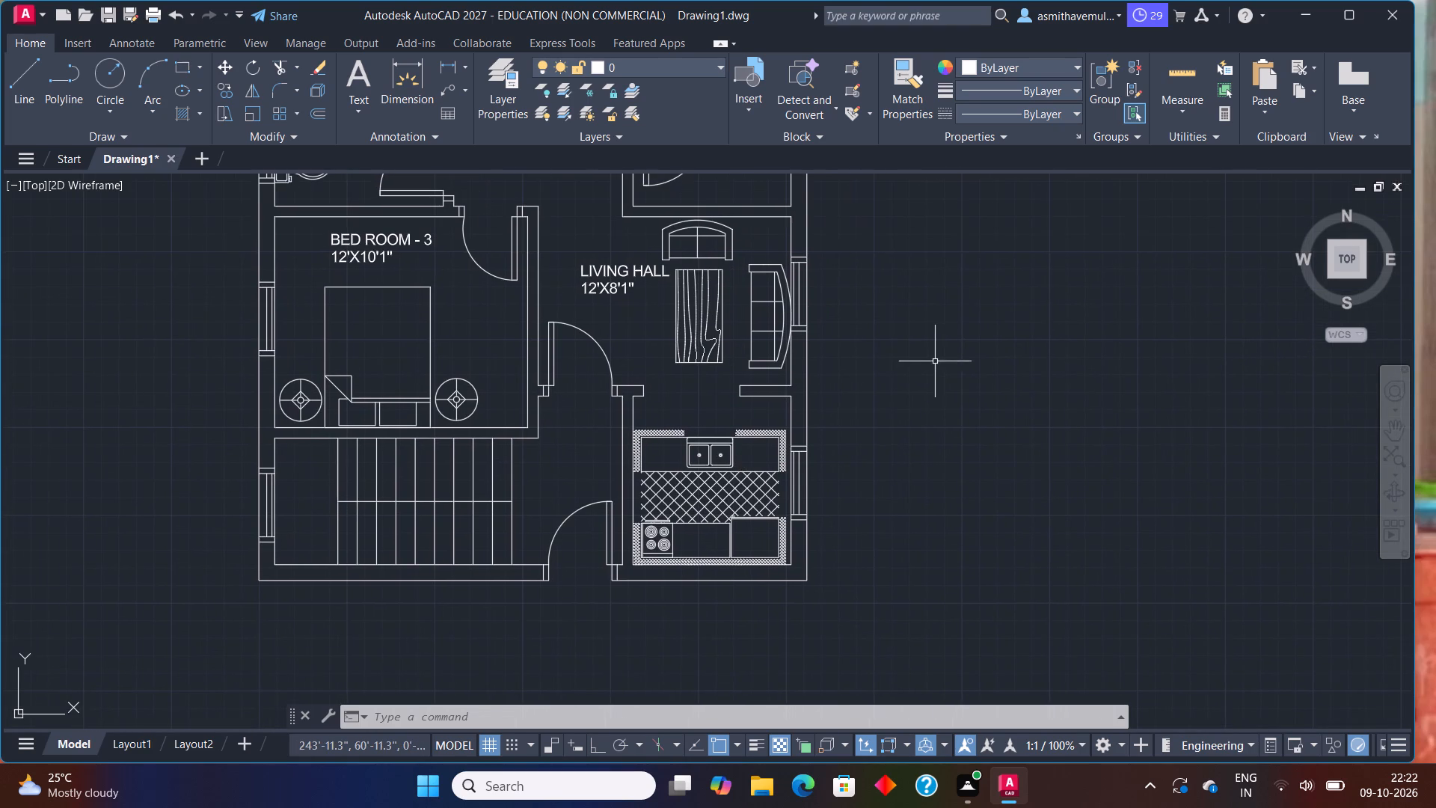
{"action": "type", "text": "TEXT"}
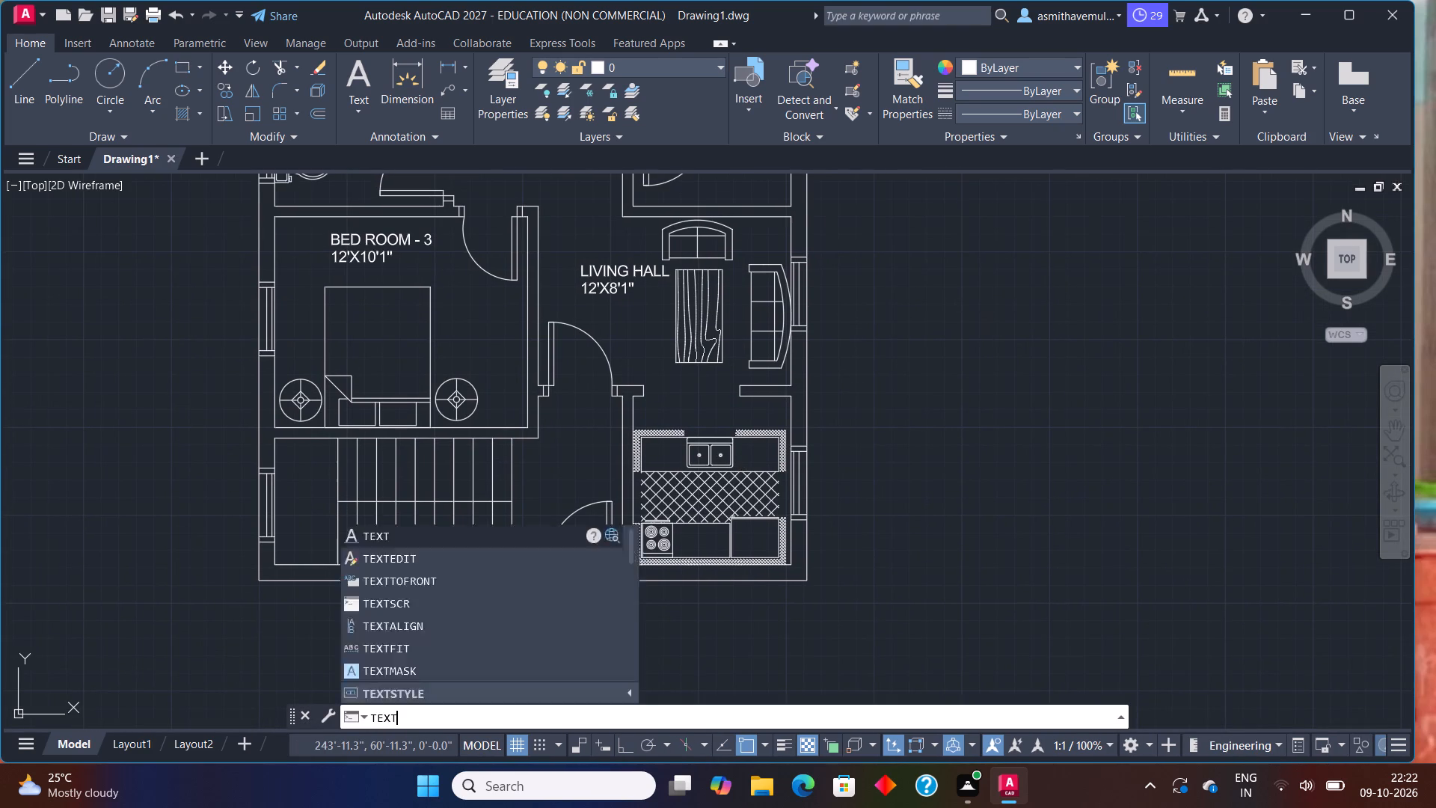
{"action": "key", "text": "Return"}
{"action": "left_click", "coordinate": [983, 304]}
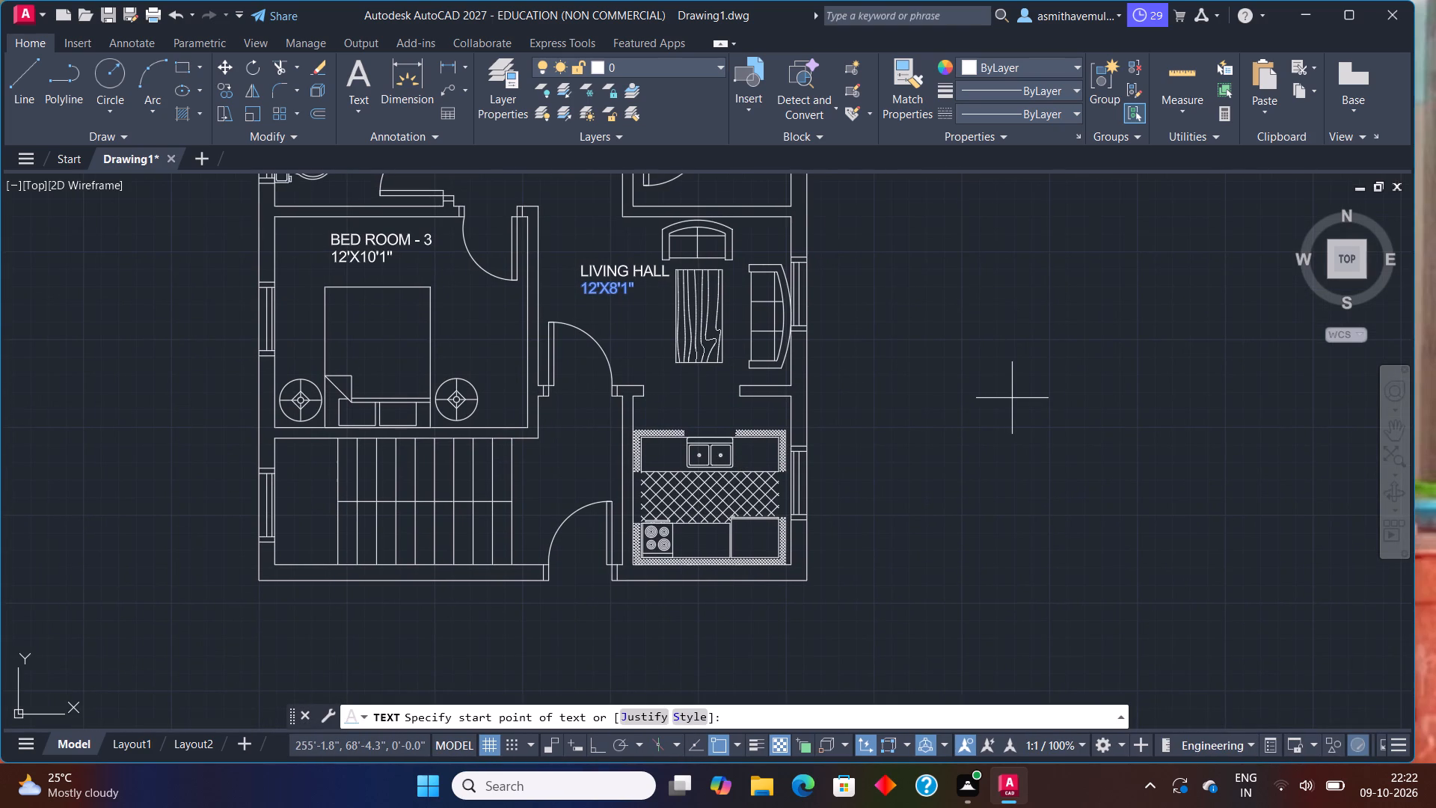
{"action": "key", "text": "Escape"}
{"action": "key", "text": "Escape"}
Label the kitchen just north of the sink counter with "KITCHEN" and "7'6"X8'" as 6" high text at 0 rotation.
{"action": "type", "text": "TEXT"}
{"action": "key", "text": "Return"}
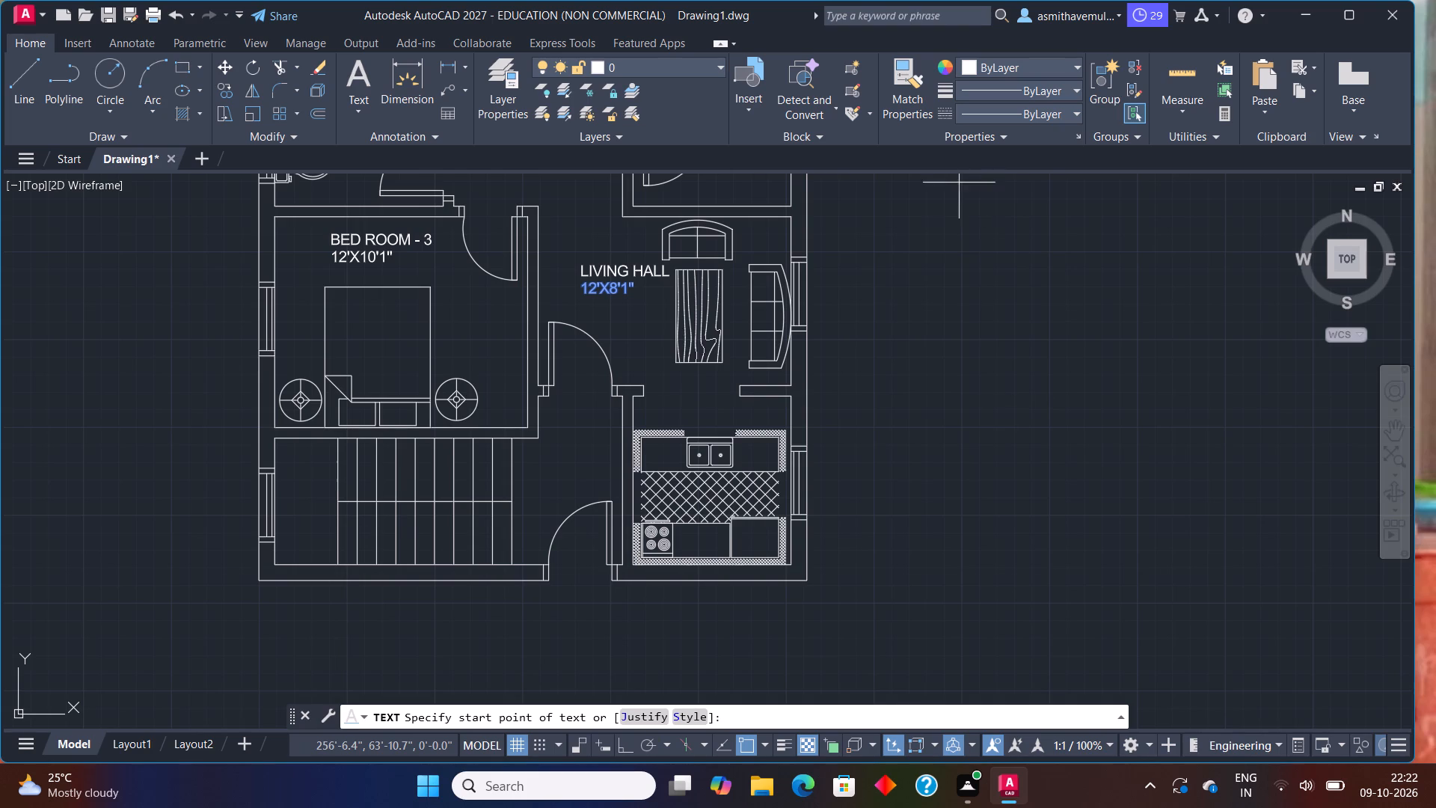
{"action": "left_click", "coordinate": [975, 299]}
{"action": "key", "text": "6"}
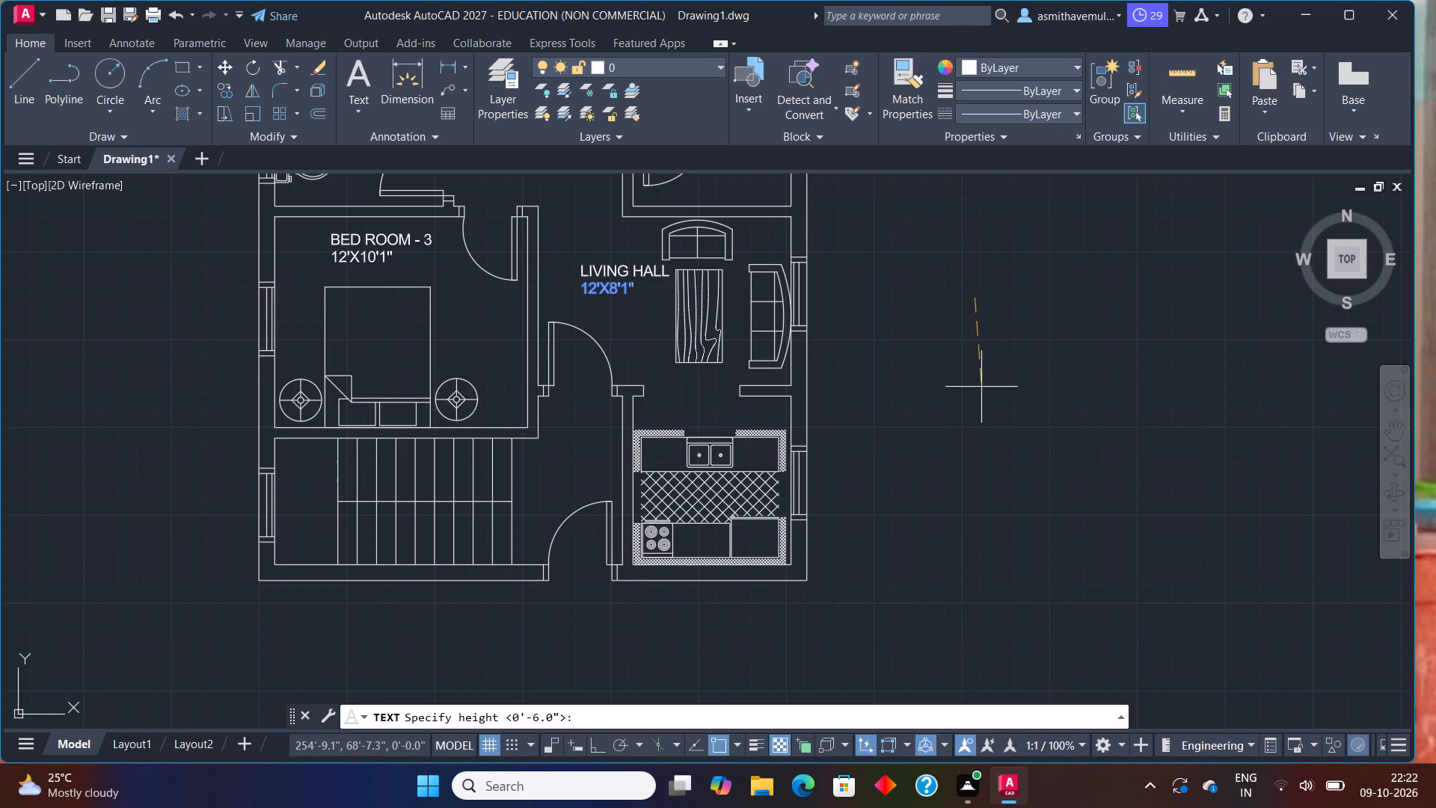
{"action": "key", "text": "shift+quotedbl"}
{"action": "key", "text": "Return"}
{"action": "key", "text": "0"}
{"action": "key", "text": "Return"}
{"action": "scroll", "coordinate": [761, 407], "scroll_direction": "up", "scroll_amount": 1}
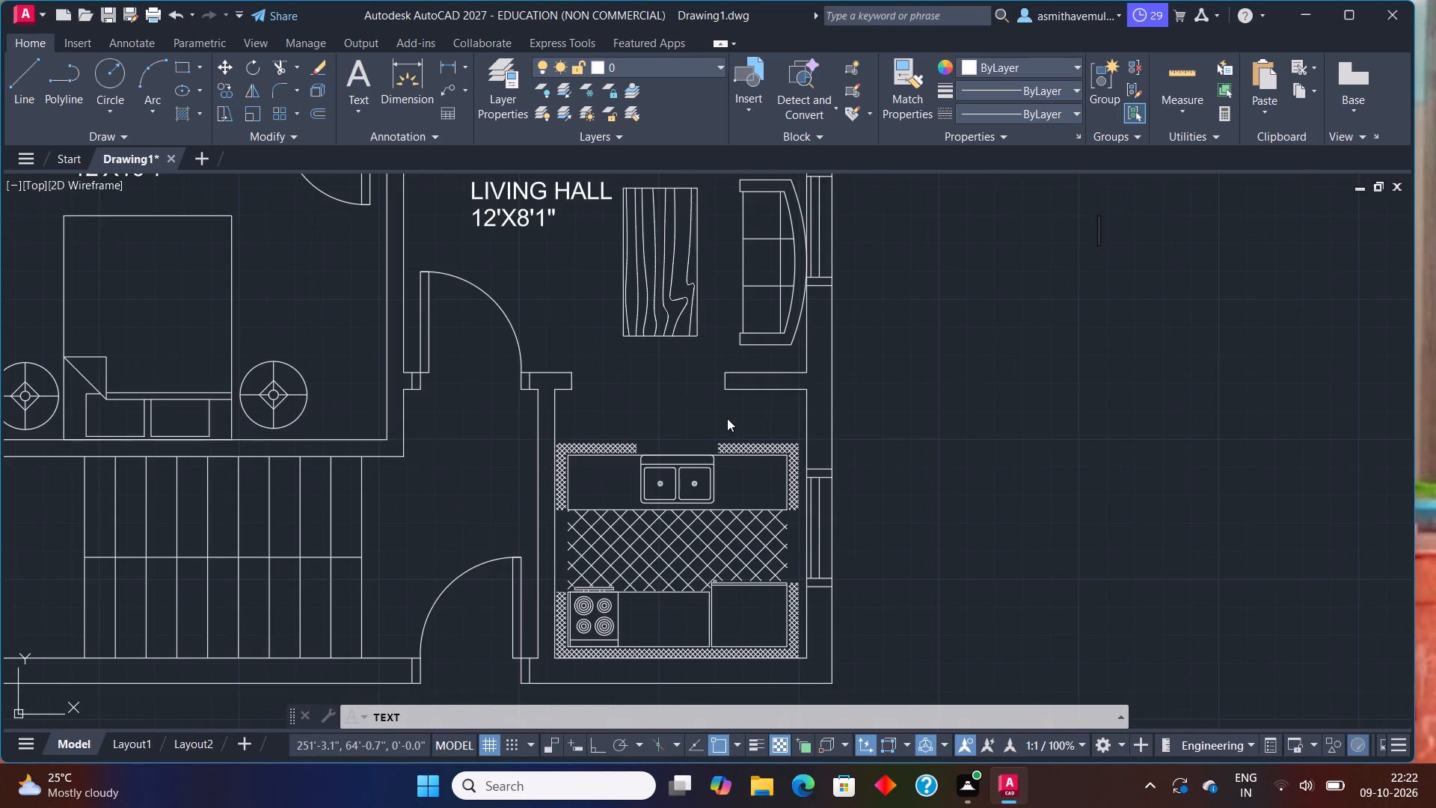
{"action": "scroll", "coordinate": [726, 418], "scroll_direction": "up", "scroll_amount": 1}
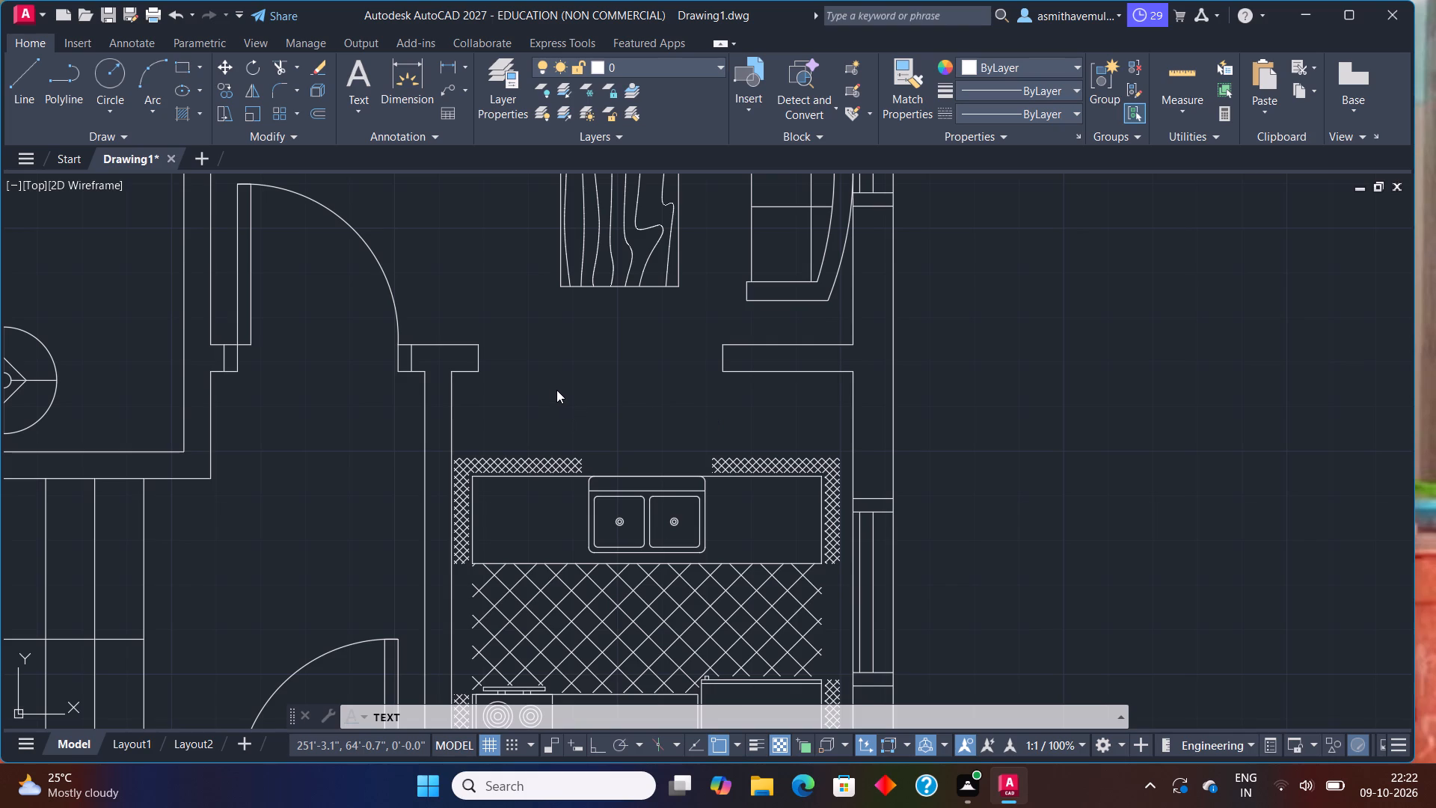
{"action": "left_click", "coordinate": [533, 376]}
{"action": "type", "text": "KITCHEN"}
{"action": "key", "text": "Return"}
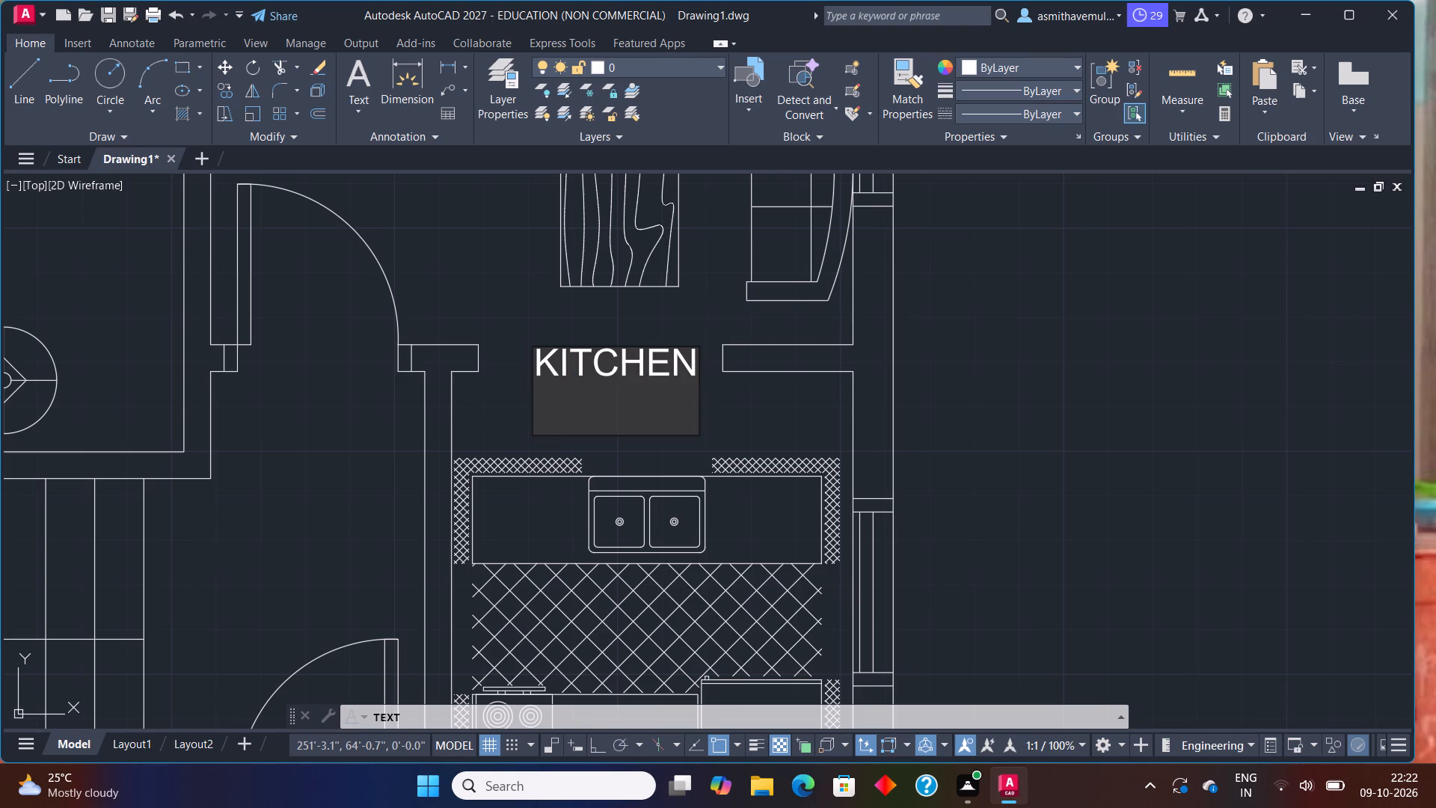
{"action": "type", "text": "7'6\"X"}
{"action": "type", "text": "8'"}
{"action": "scroll", "coordinate": [533, 376], "scroll_direction": "down", "scroll_amount": 3}
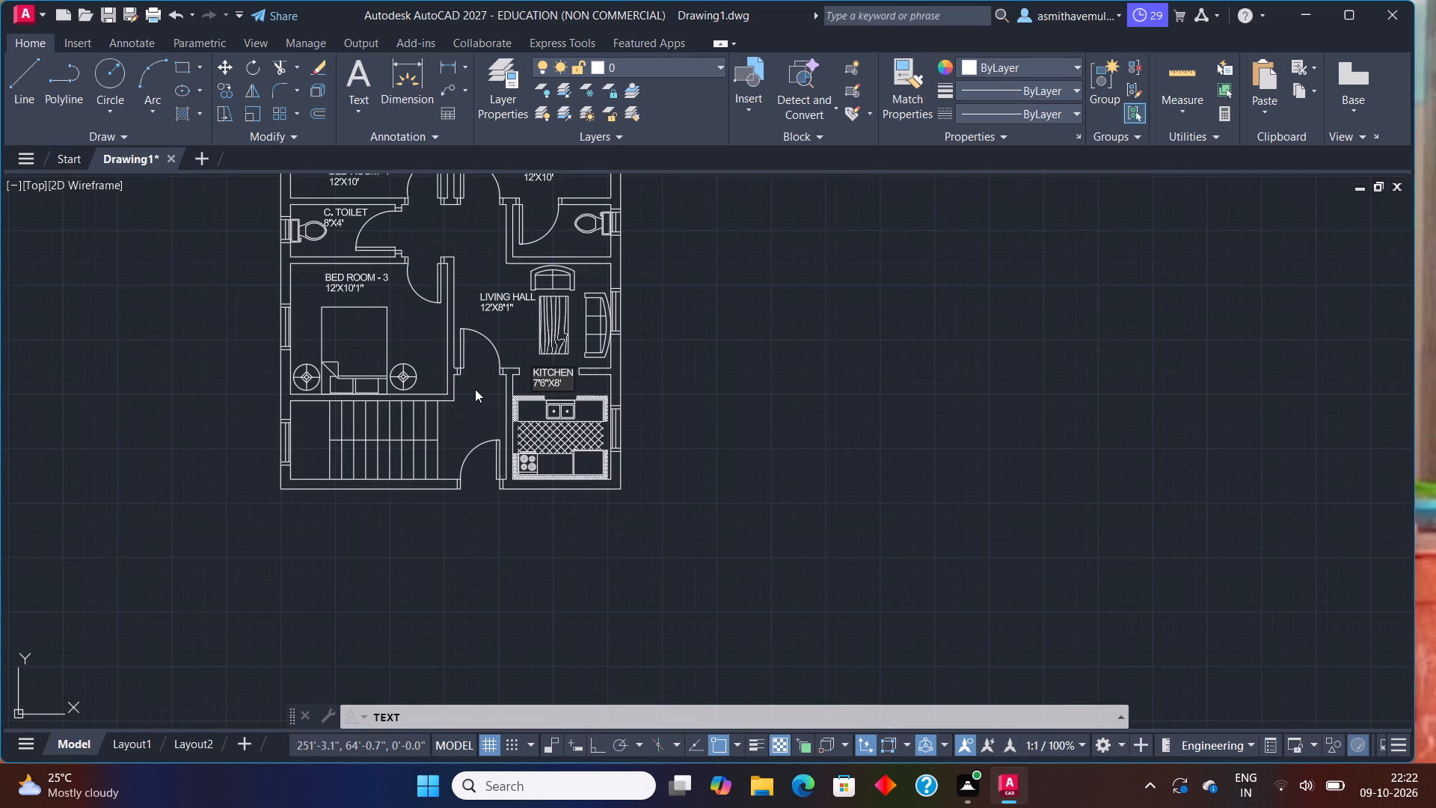
{"action": "middle_click_drag", "start_coordinate": [475, 389], "coordinate": [558, 376]}
{"action": "middle_click_drag", "start_coordinate": [526, 377], "coordinate": [510, 456]}
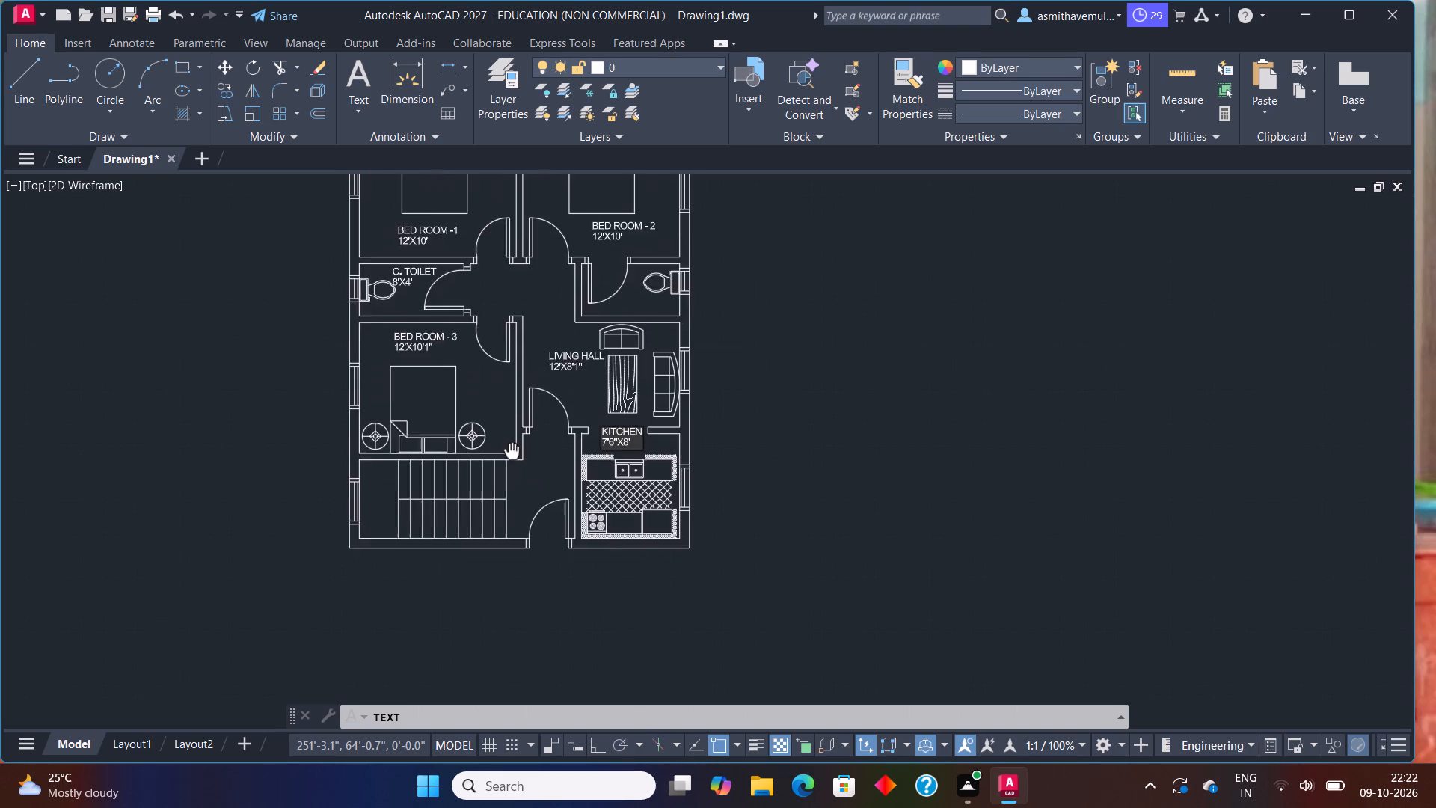
{"action": "middle_click_drag", "start_coordinate": [510, 456], "coordinate": [476, 536]}
{"action": "middle_click_drag", "start_coordinate": [522, 369], "coordinate": [524, 450]}
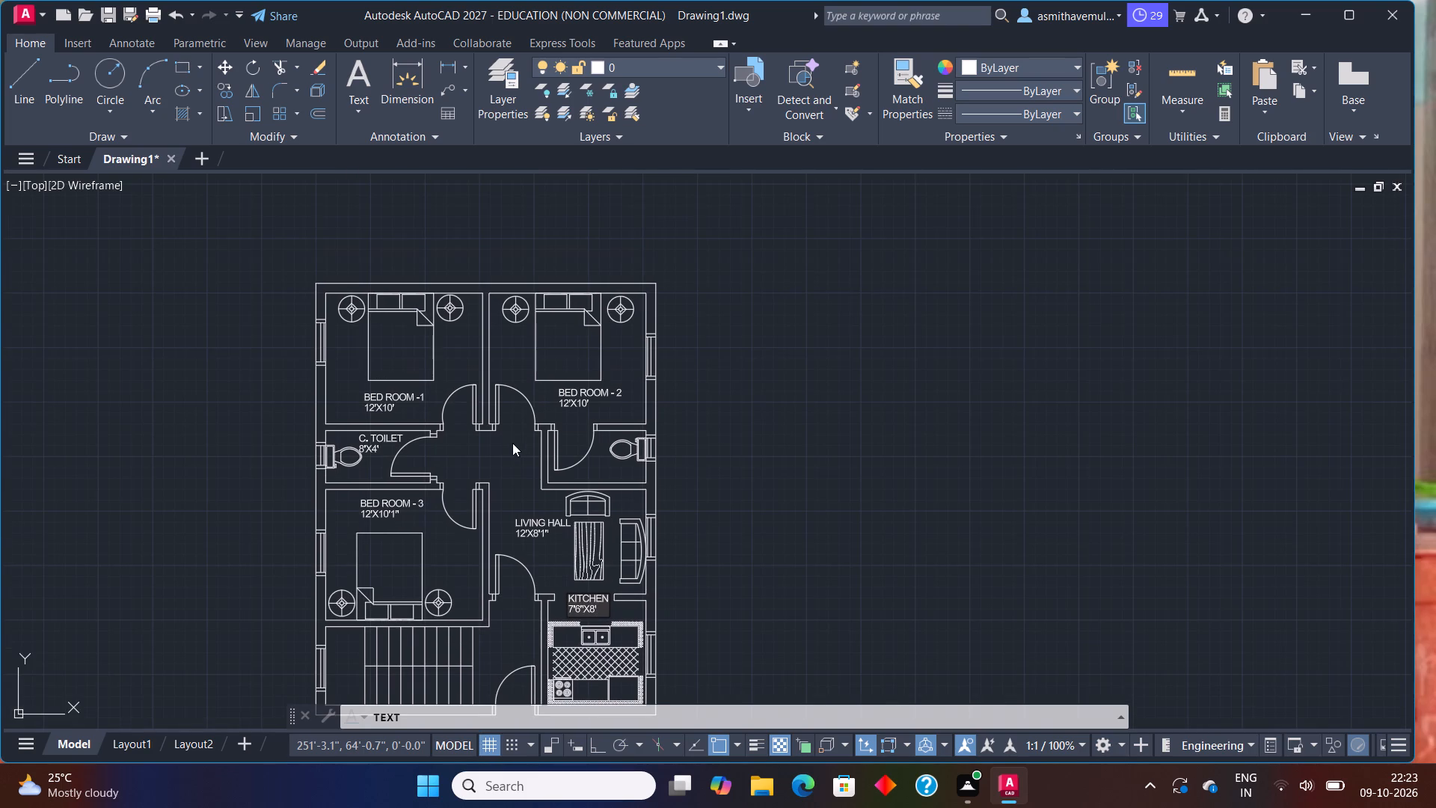
{"action": "middle_click_drag", "start_coordinate": [388, 448], "coordinate": [457, 355]}
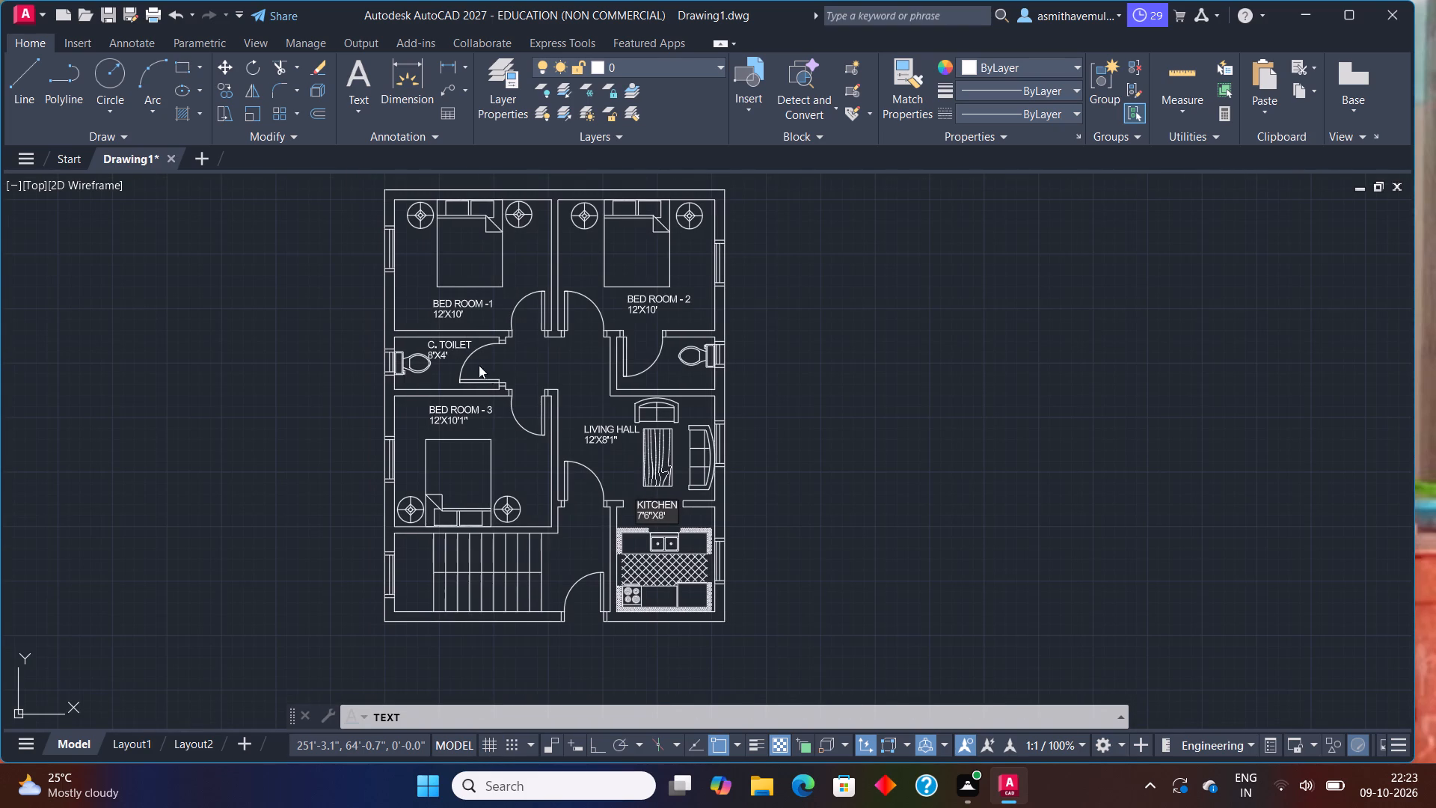
{"action": "left_click", "coordinate": [834, 445]}
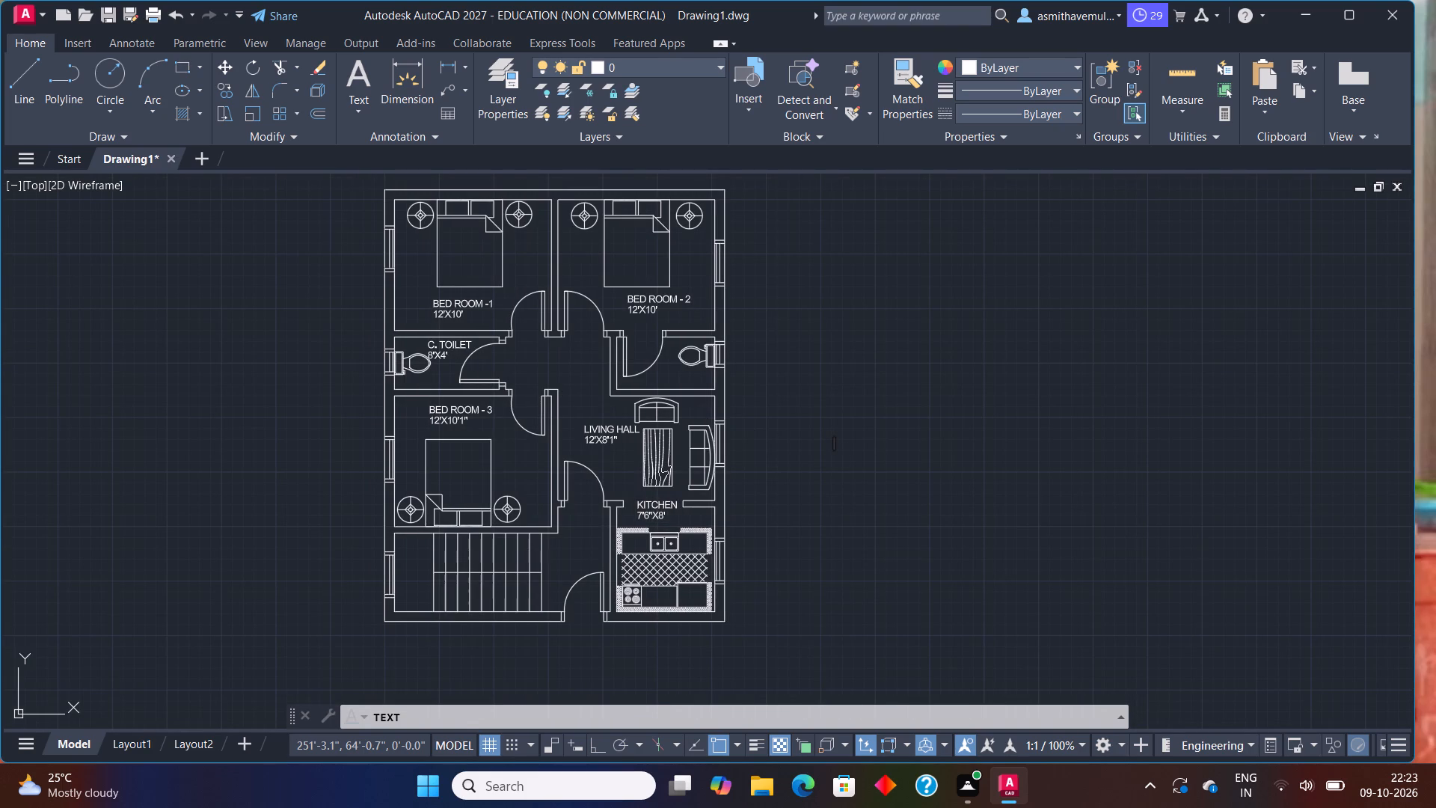
{"action": "key", "text": "Escape"}
Draw a U-shaped staircase direction polyline from the easternmost tread of the south flight: about 9'8" west, 3'1" north, 5'6" east.
{"action": "type", "text": "PL"}
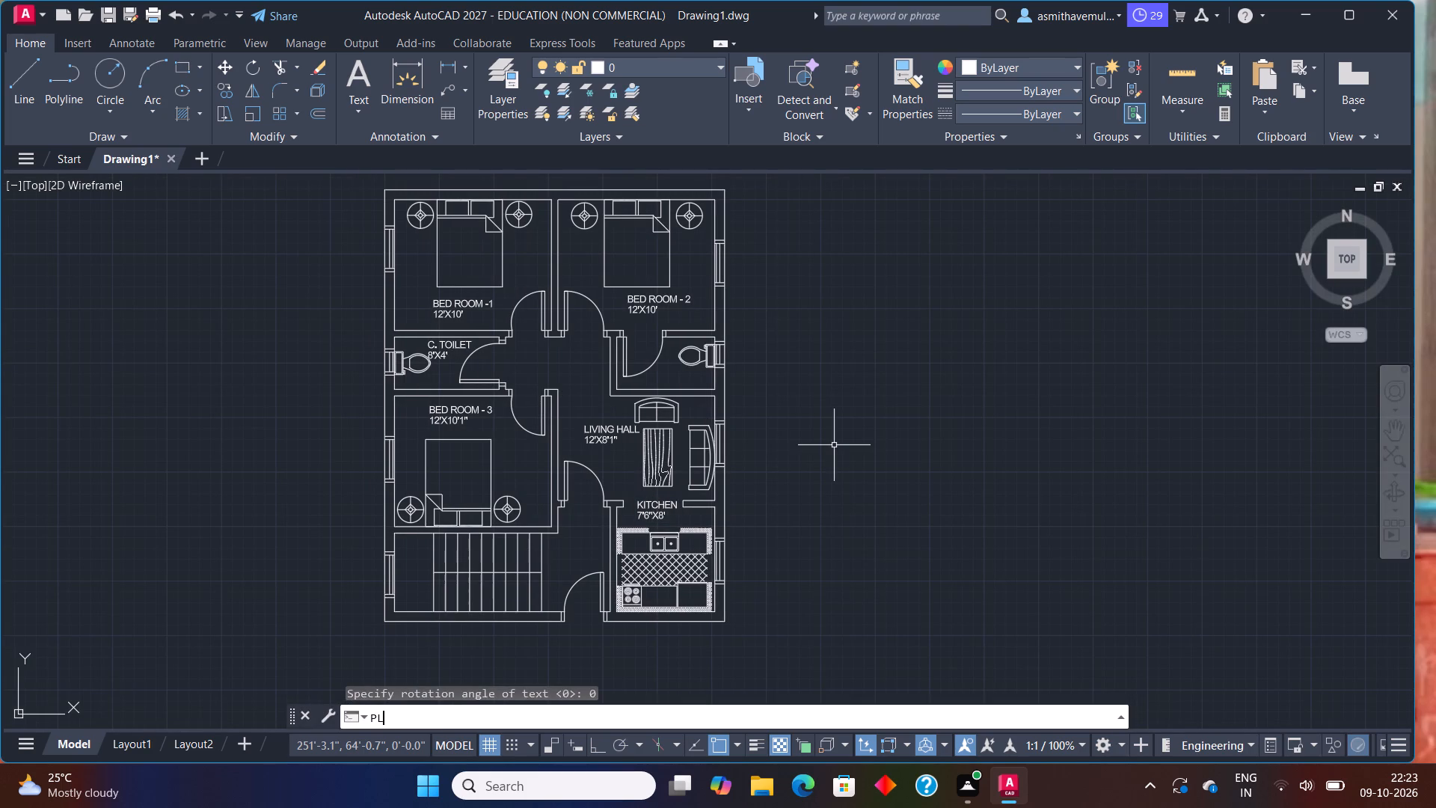
{"action": "key", "text": "Return"}
{"action": "middle_click_drag", "start_coordinate": [439, 638], "coordinate": [487, 533]}
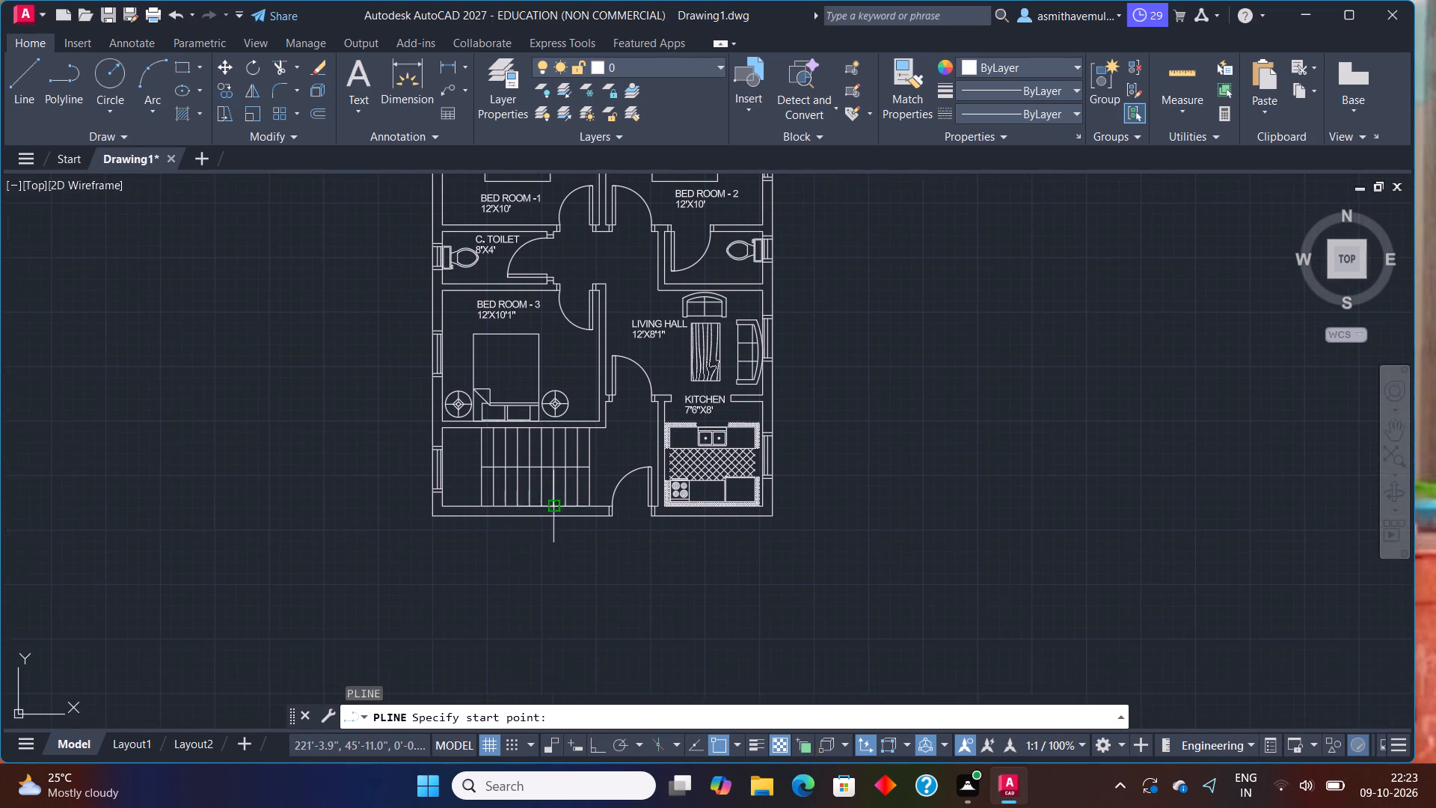
{"action": "scroll", "coordinate": [558, 500], "scroll_direction": "up", "scroll_amount": 2}
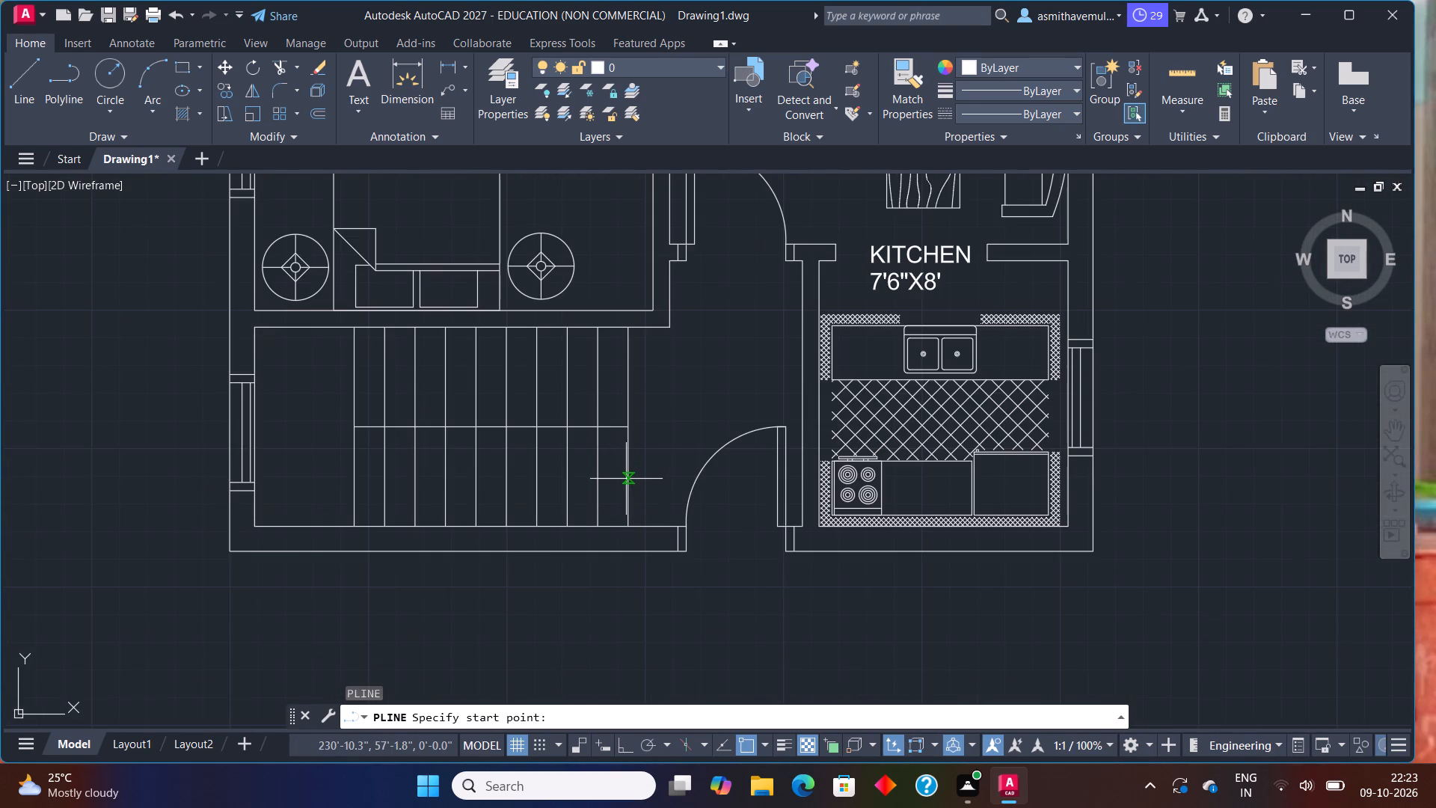
{"action": "left_click", "coordinate": [628, 479]}
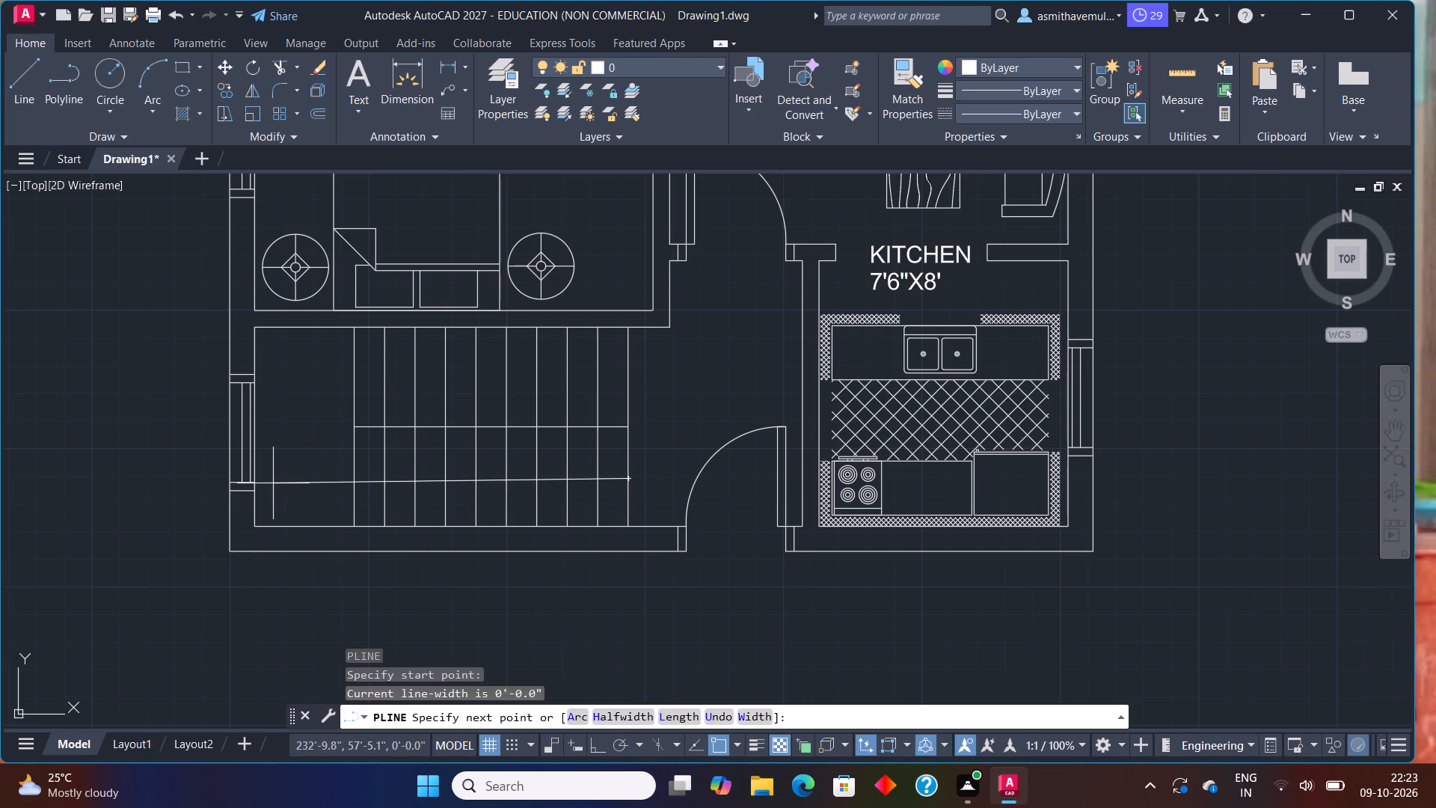
{"action": "key", "text": "F8"}
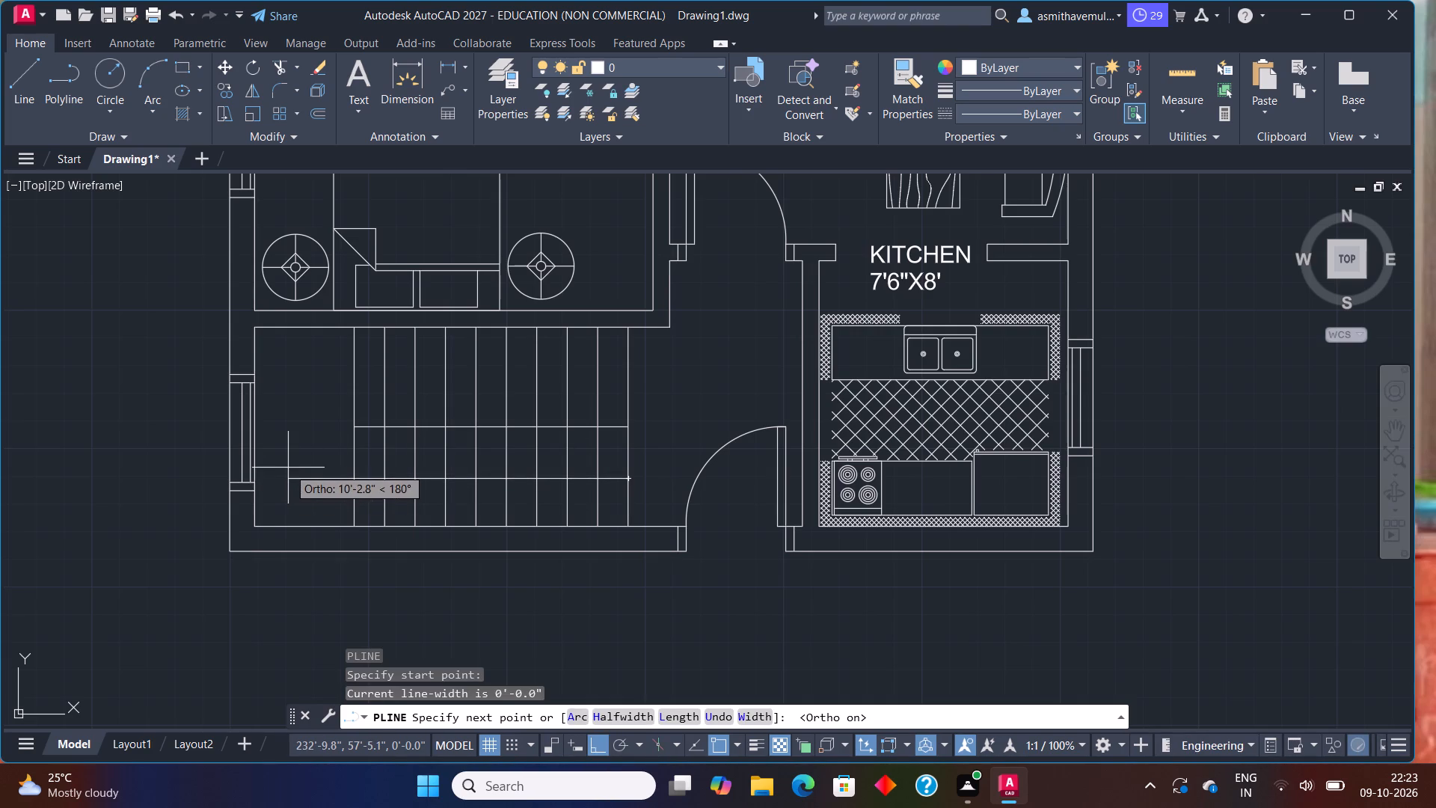
{"action": "left_click_drag", "start_coordinate": [308, 472], "coordinate": [323, 438]}
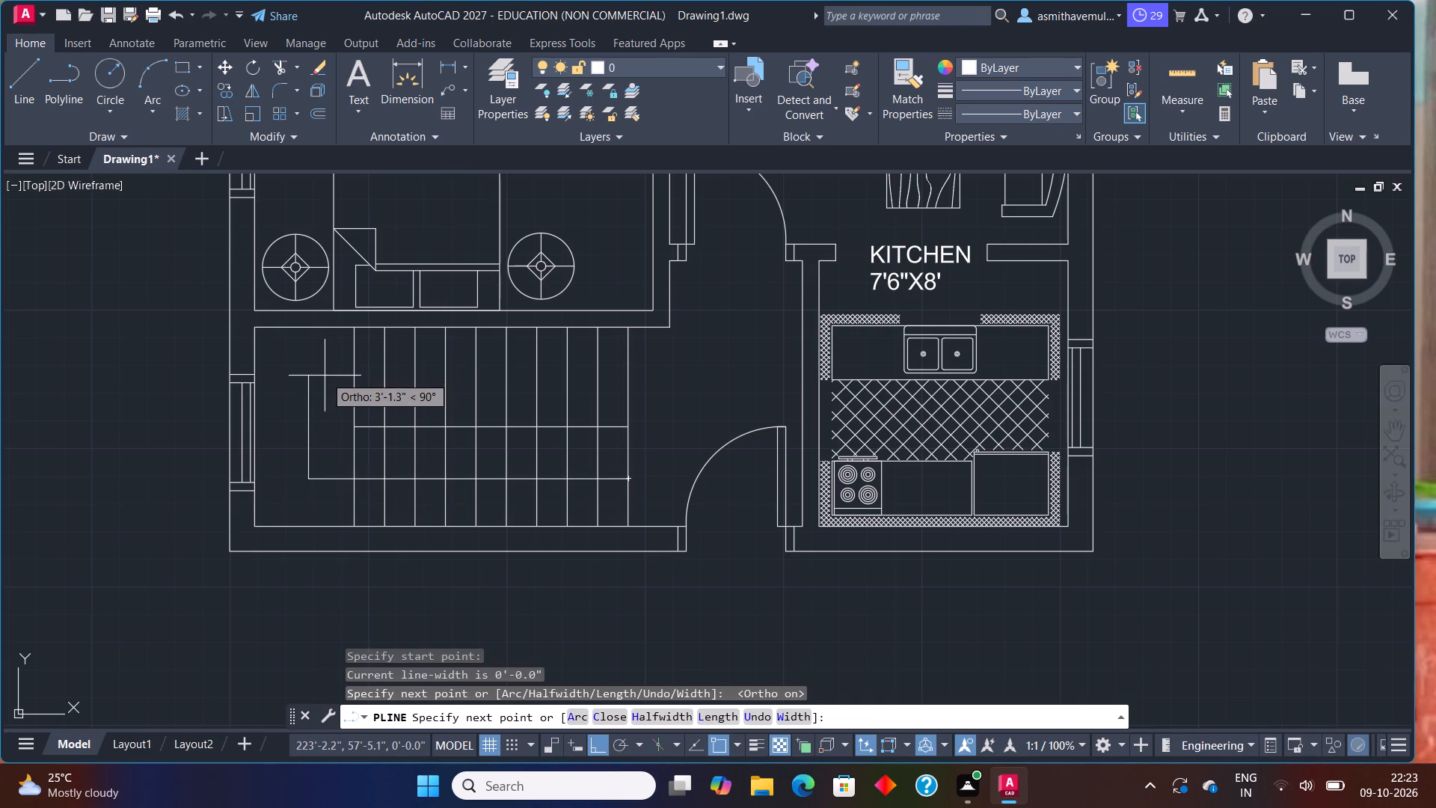
{"action": "left_click", "coordinate": [325, 376]}
{"action": "left_click", "coordinate": [491, 380]}
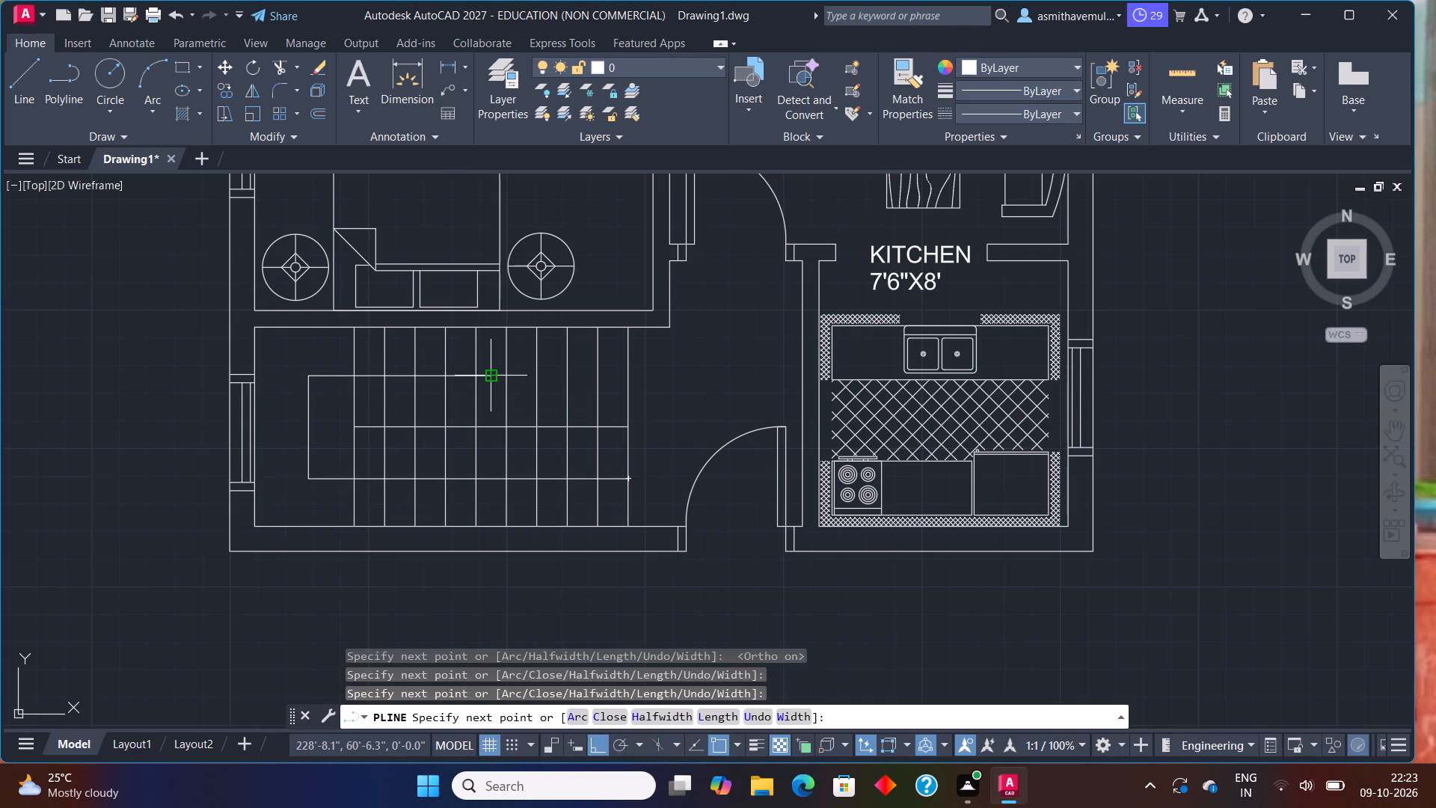
{"action": "key", "text": "Escape"}
Draw an east-pointing polyline arrowhead about 1'9" long at the direction line's north-flight end, with half-width tapering from 6" to 0.
{"action": "type", "text": "PL"}
{"action": "key", "text": "Return"}
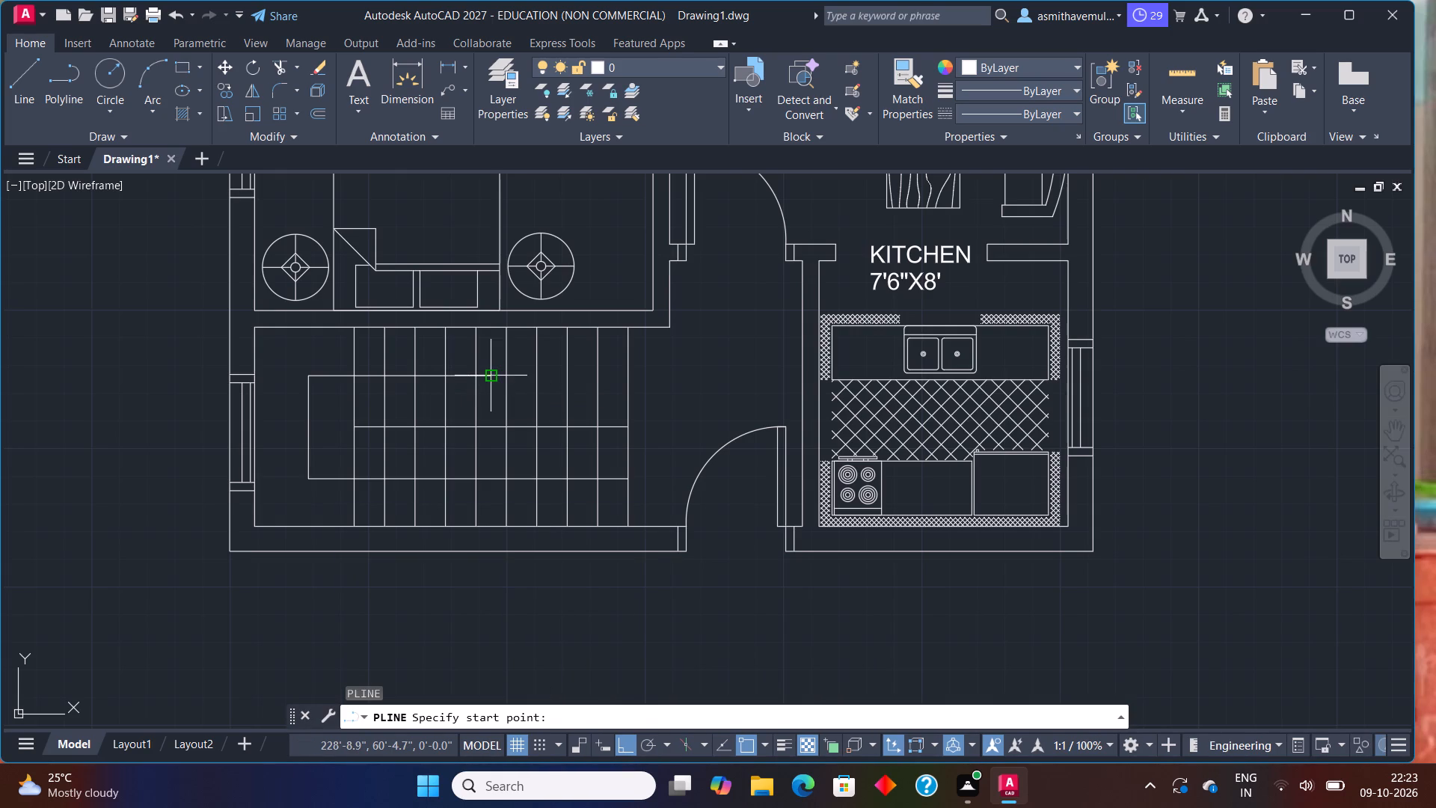
{"action": "left_click", "coordinate": [488, 375]}
{"action": "left_click", "coordinate": [607, 717]}
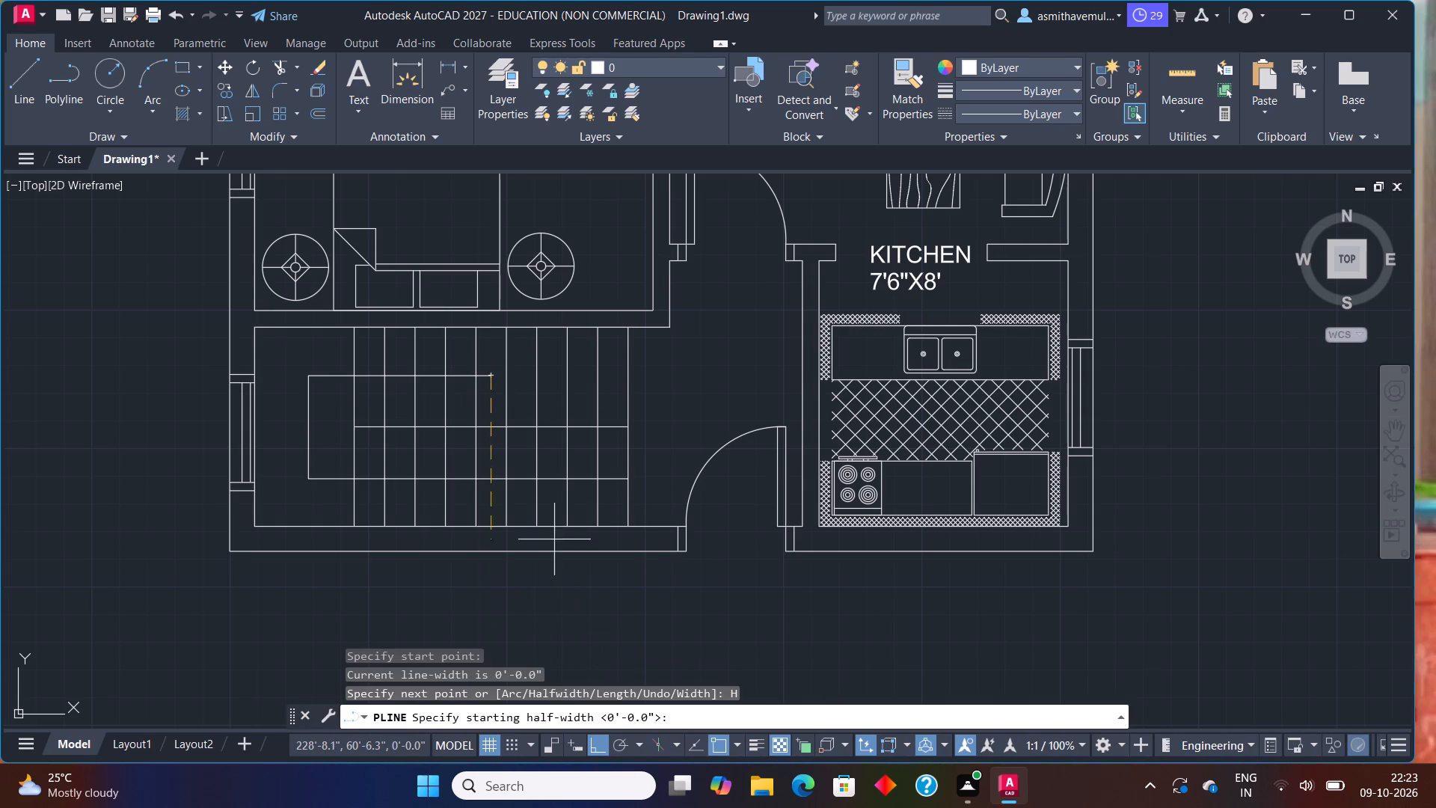
{"action": "key", "text": "6"}
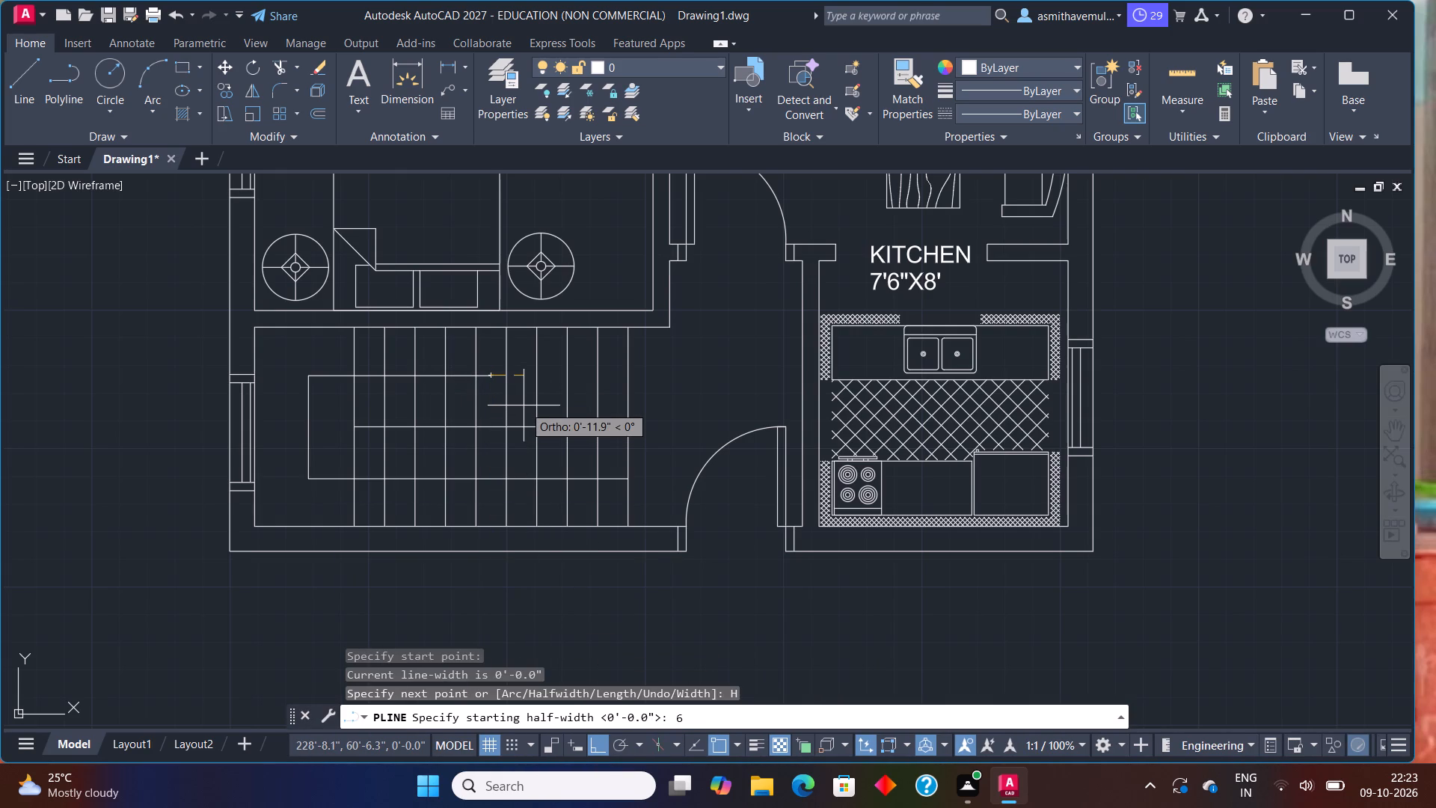
{"action": "key", "text": "shift+quotedbl"}
{"action": "key", "text": "Return"}
{"action": "key", "text": "0"}
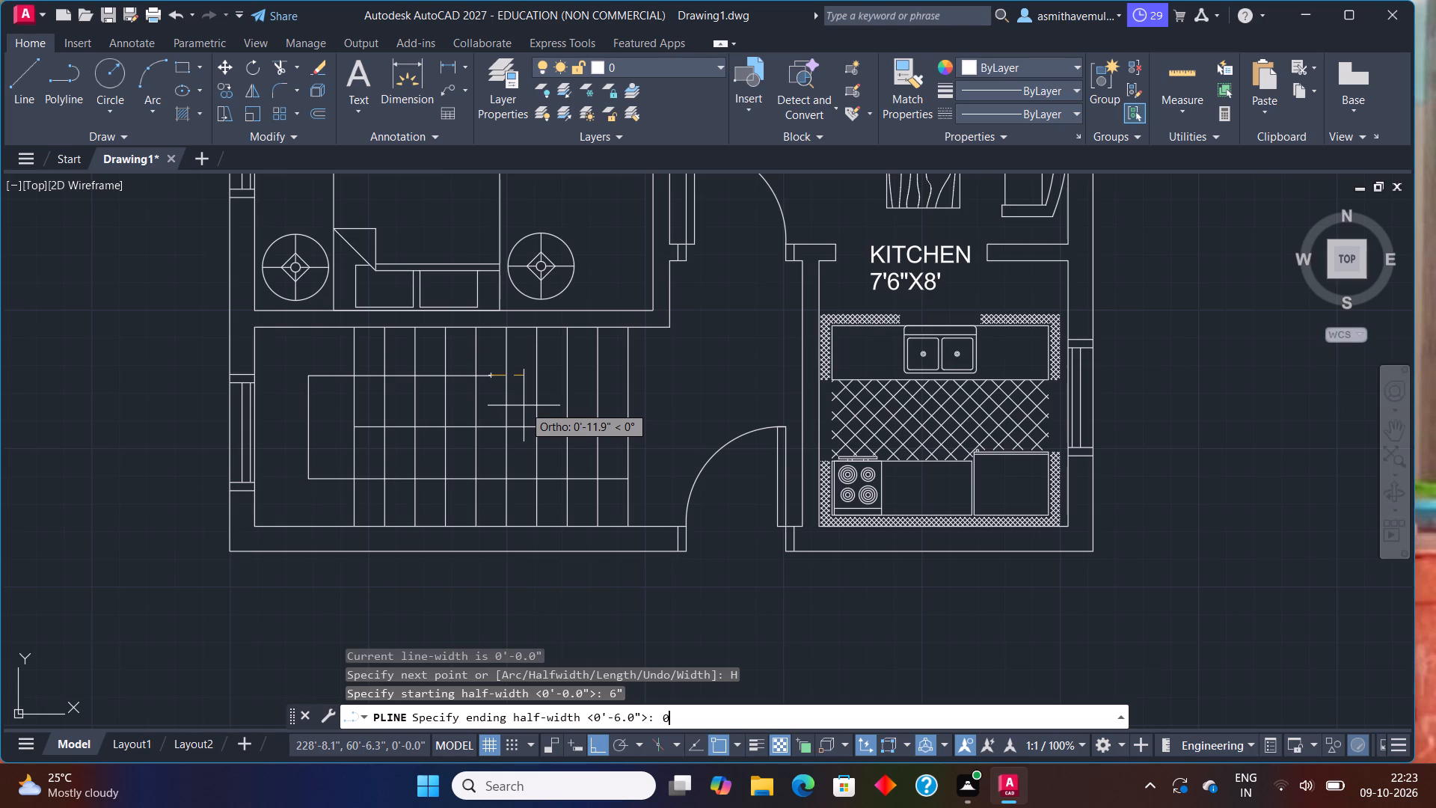
{"action": "key", "text": "Return"}
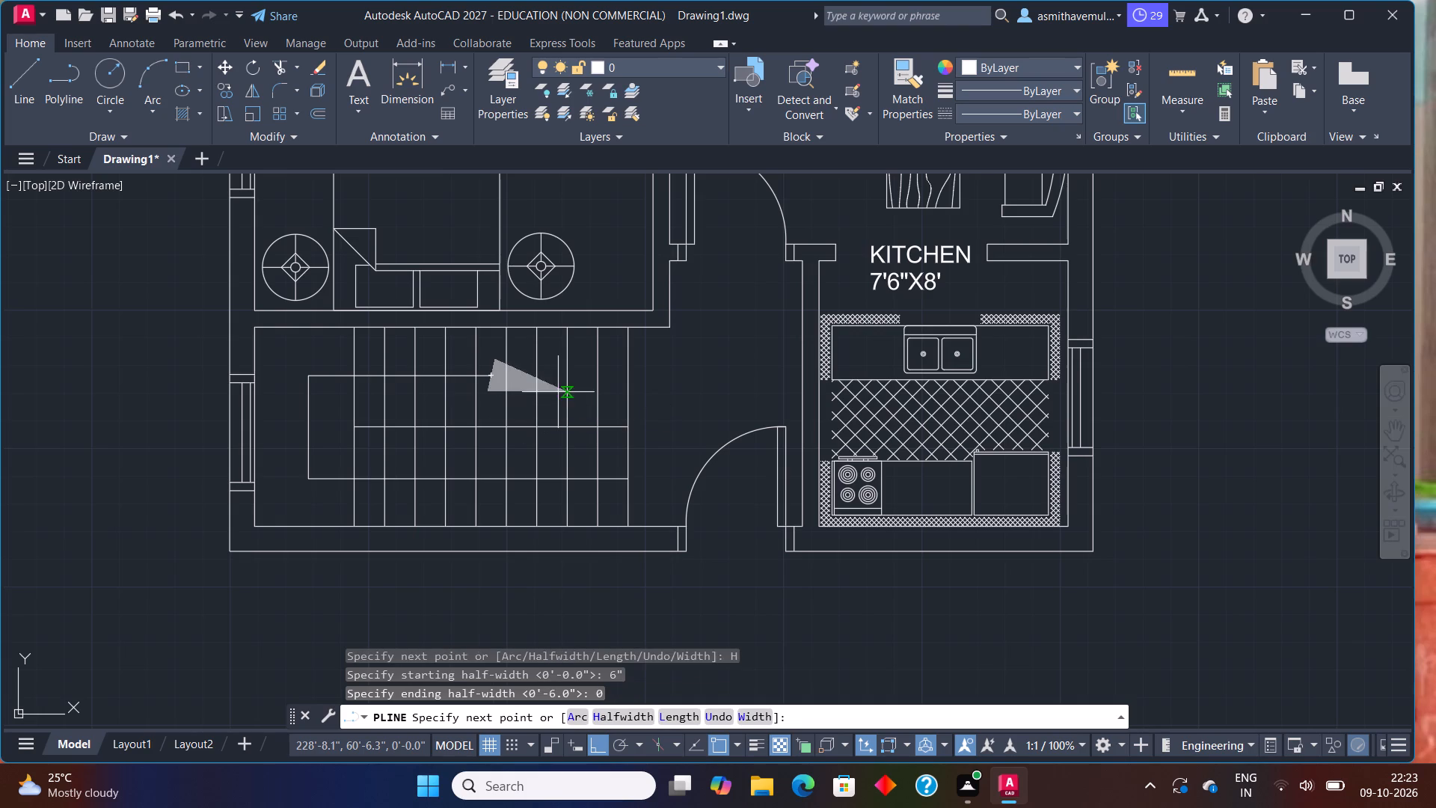
{"action": "left_click", "coordinate": [547, 388]}
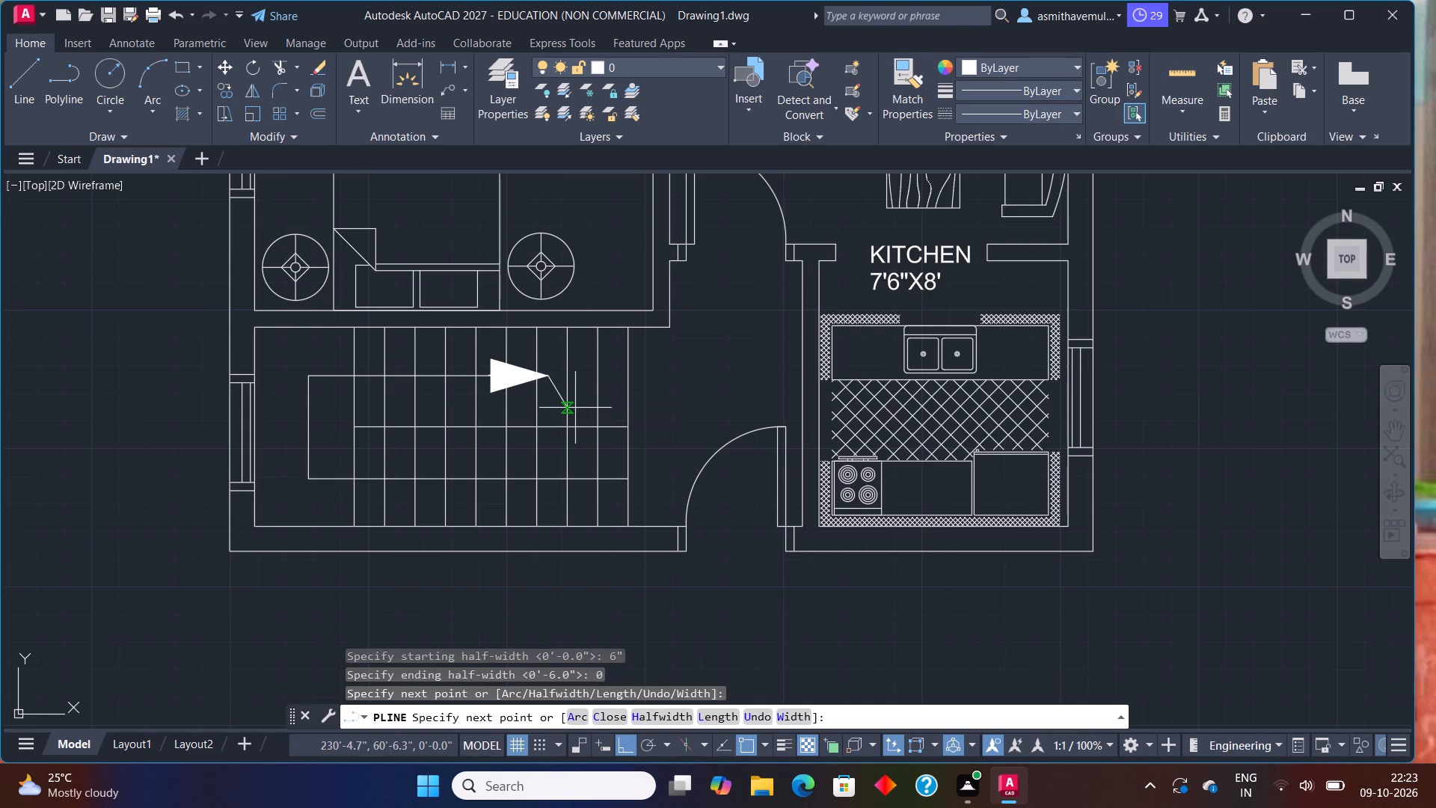
{"action": "key", "text": "Escape"}
Review the floor plan, checking the rooms, their labels, the doors and the staircase arrow.
{"action": "scroll", "coordinate": [576, 408], "scroll_direction": "down", "scroll_amount": 1}
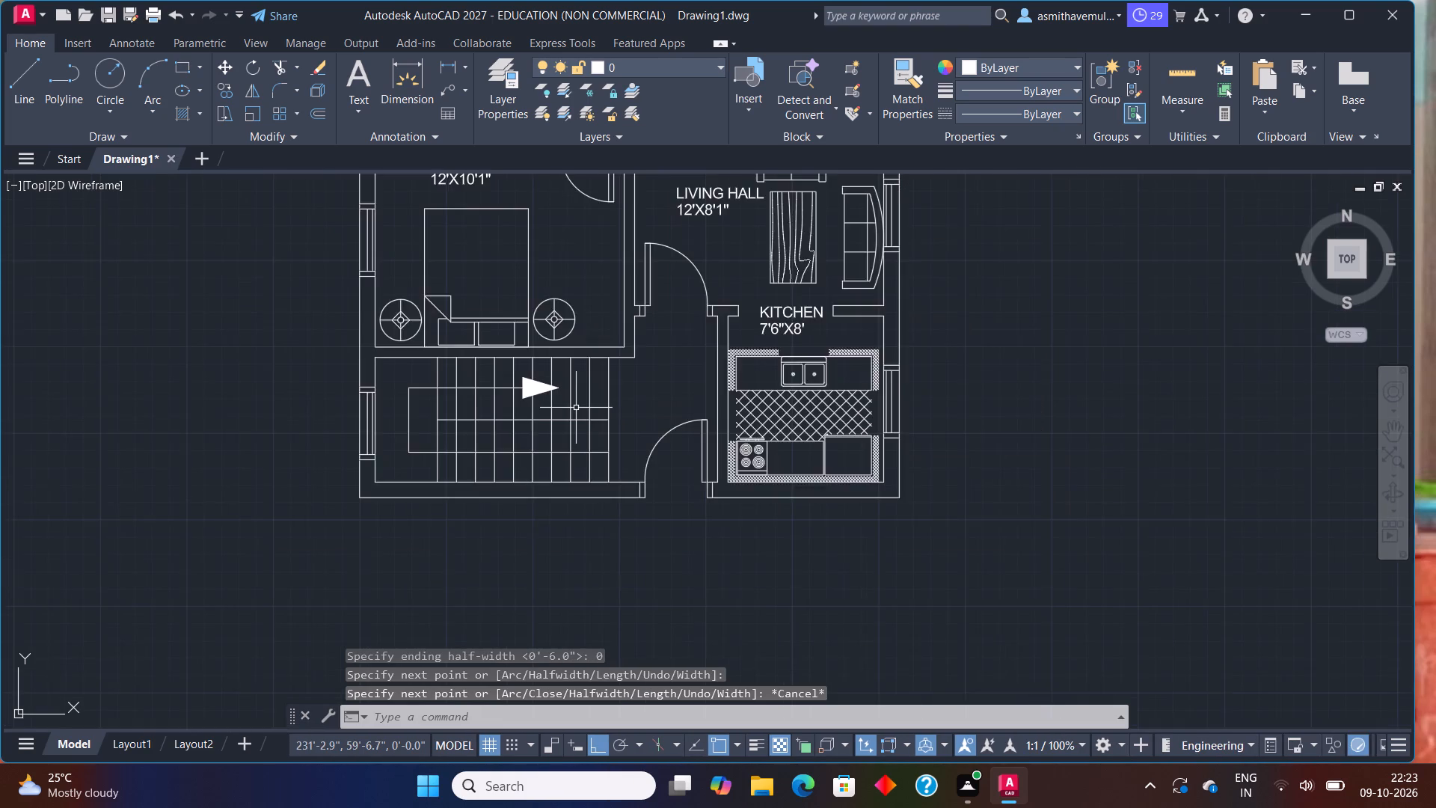
{"action": "scroll", "coordinate": [576, 408], "scroll_direction": "down", "scroll_amount": 2}
{"action": "middle_click_drag", "start_coordinate": [624, 403], "coordinate": [589, 350]}
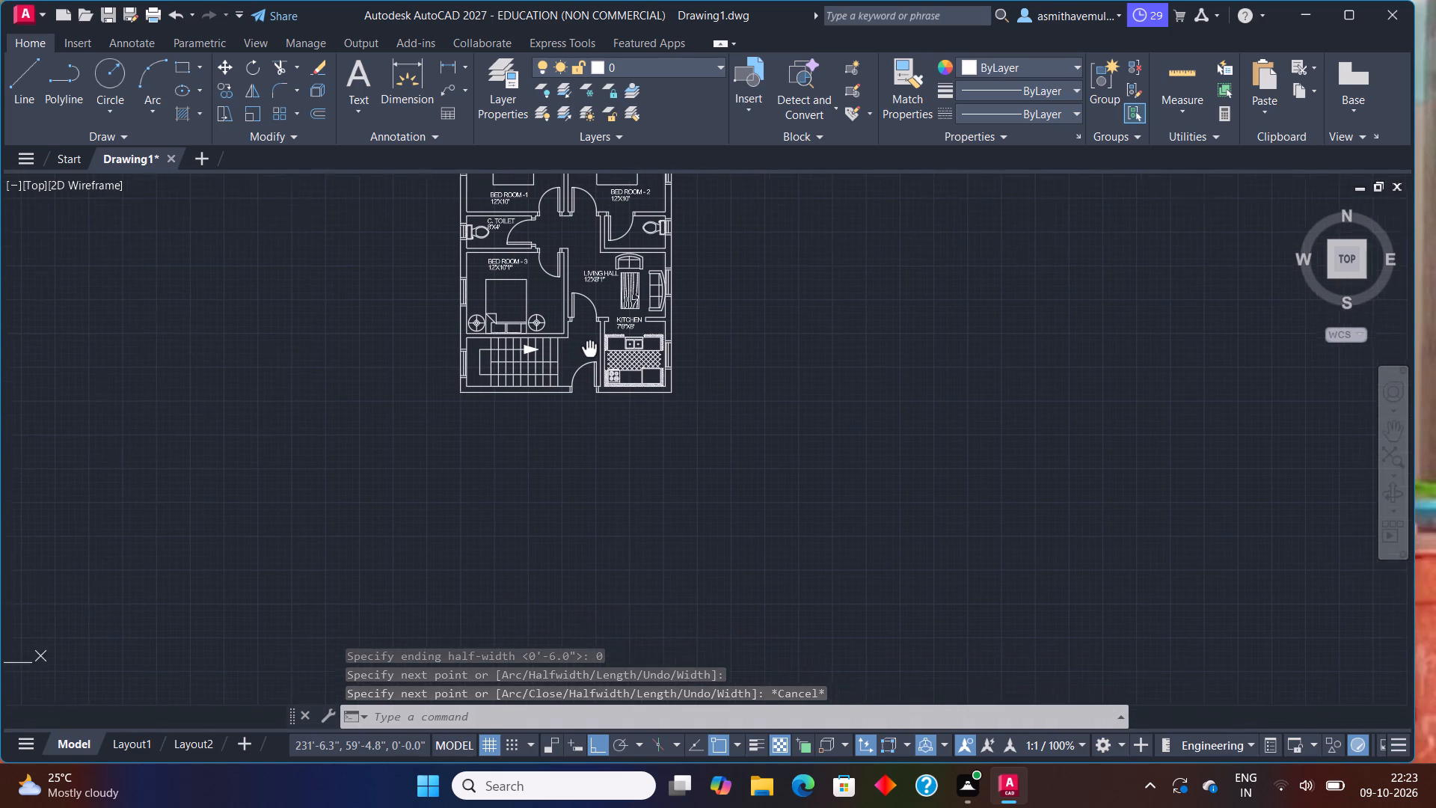
{"action": "middle_click_drag", "start_coordinate": [589, 350], "coordinate": [589, 350]}
{"action": "scroll", "coordinate": [597, 354], "scroll_direction": "up", "scroll_amount": 2}
{"action": "middle_click_drag", "start_coordinate": [614, 316], "coordinate": [609, 417]}
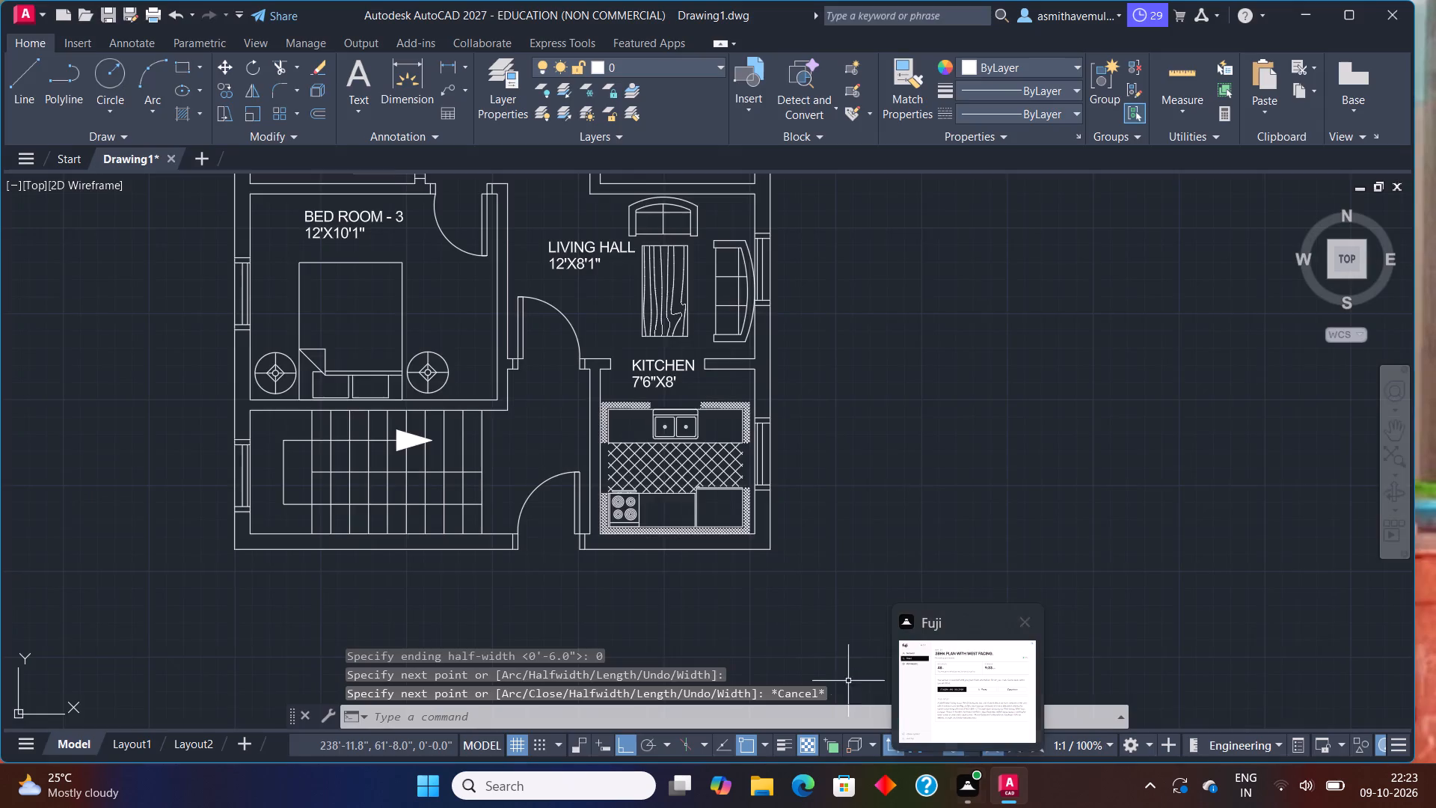
{"action": "scroll", "coordinate": [632, 524], "scroll_direction": "down", "scroll_amount": 1}
{"action": "middle_click_drag", "start_coordinate": [587, 440], "coordinate": [642, 541]}
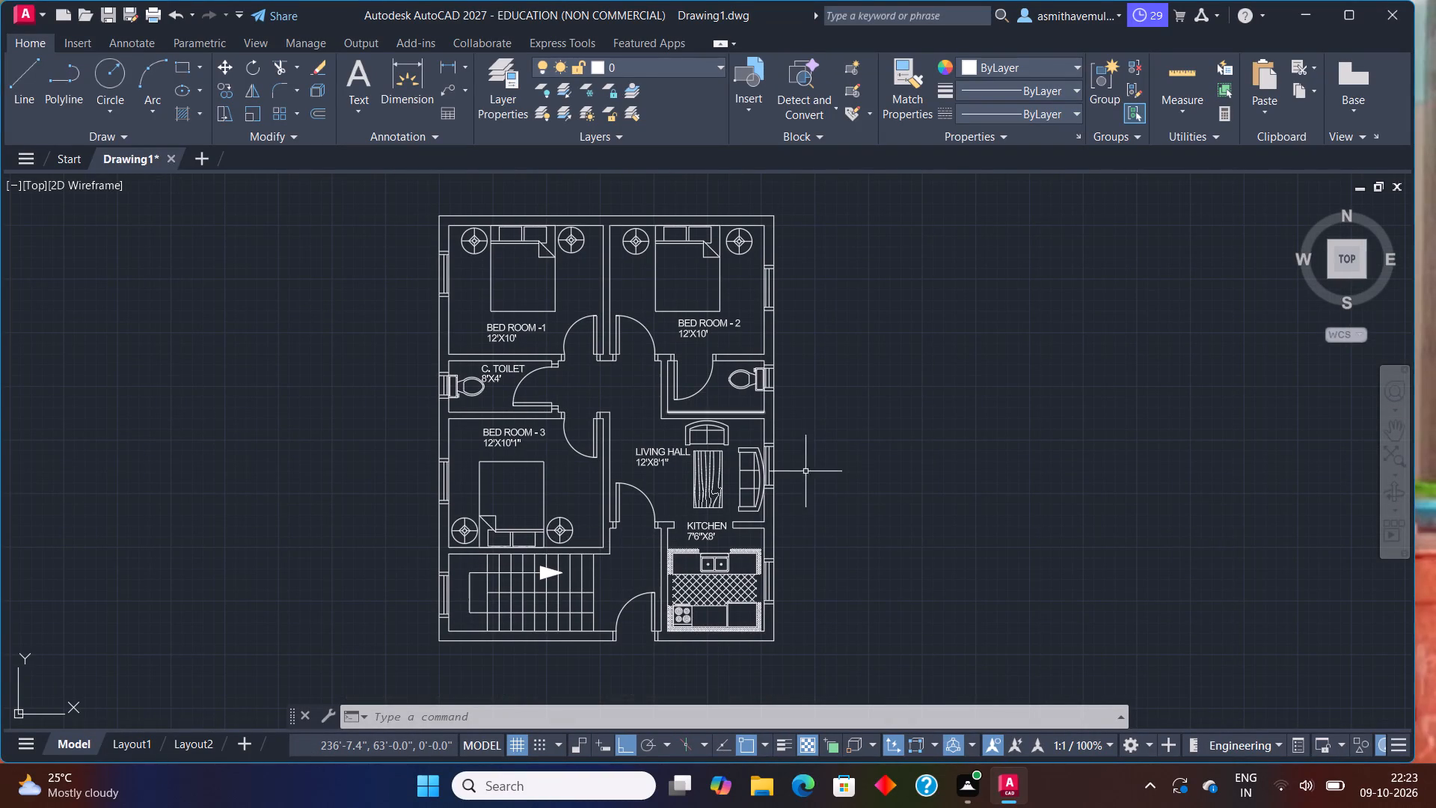
{"action": "scroll", "coordinate": [695, 478], "scroll_direction": "up", "scroll_amount": 2}
{"action": "middle_click_drag", "start_coordinate": [621, 461], "coordinate": [752, 409]}
{"action": "scroll", "coordinate": [733, 438], "scroll_direction": "down", "scroll_amount": 1}
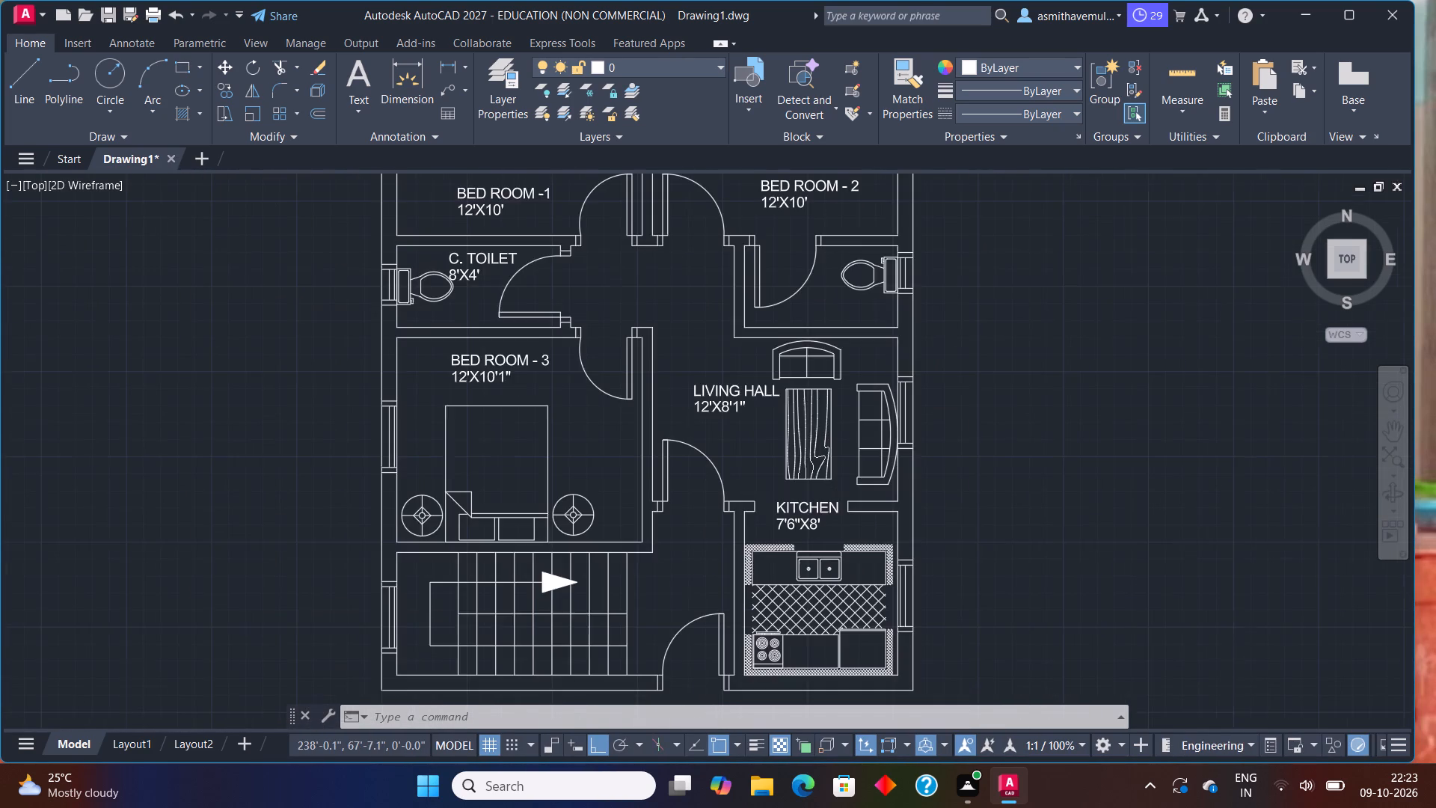
Open the blocks of Home - Space Planner.dwg from the en-us DesignCenter sample folder.
{"action": "scroll", "coordinate": [733, 438], "scroll_direction": "down", "scroll_amount": 1}
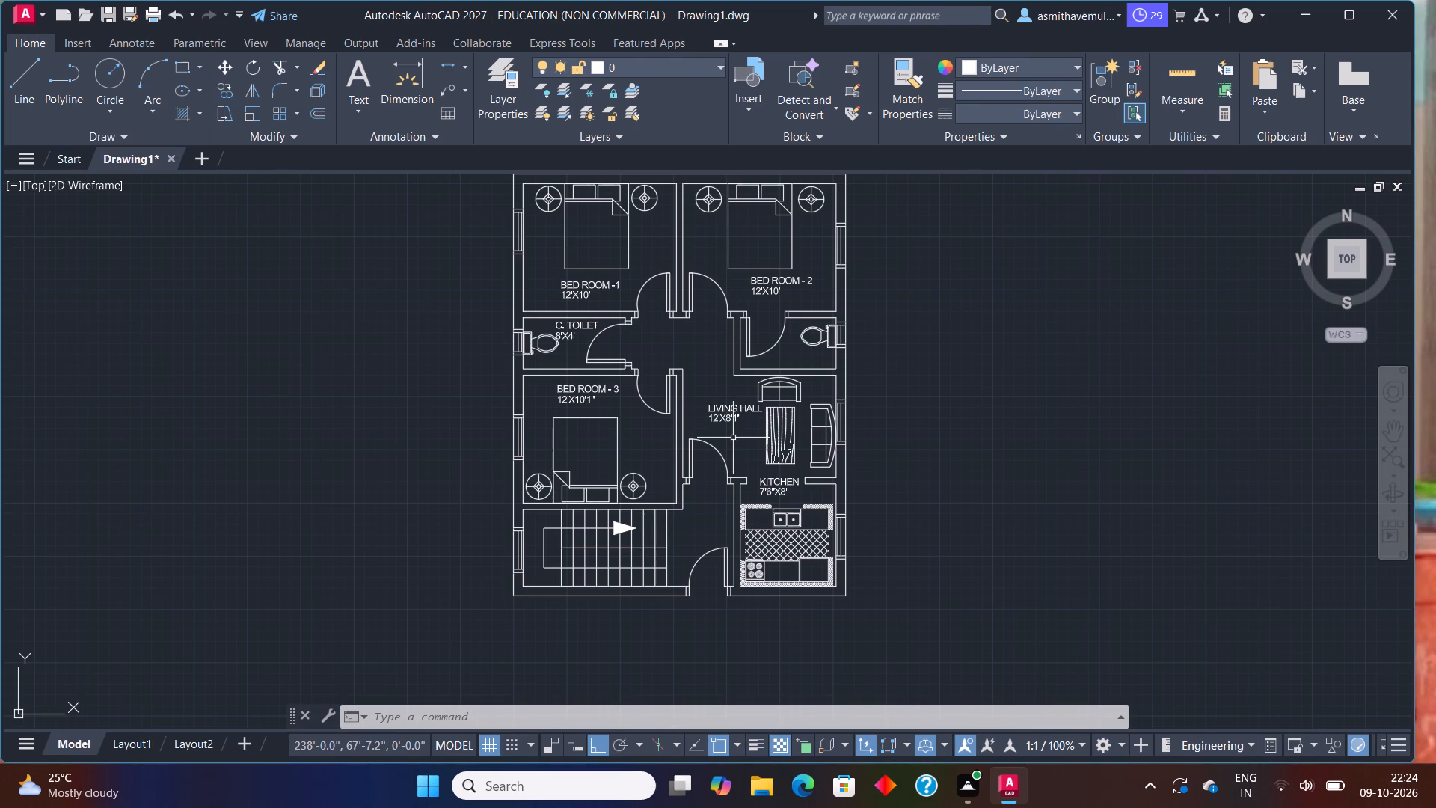
{"action": "key", "text": "ctrl+2"}
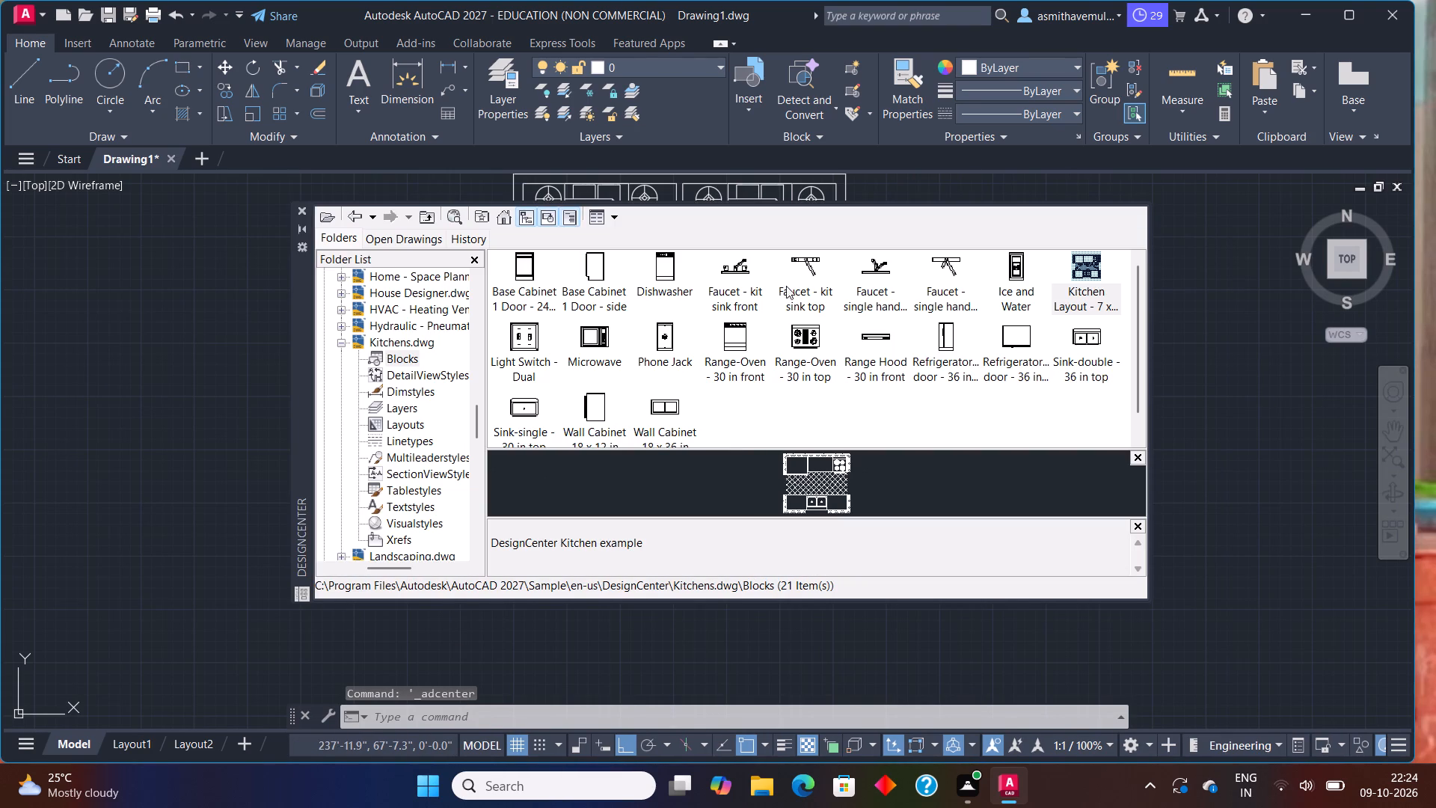
{"action": "double_click", "coordinate": [499, 214]}
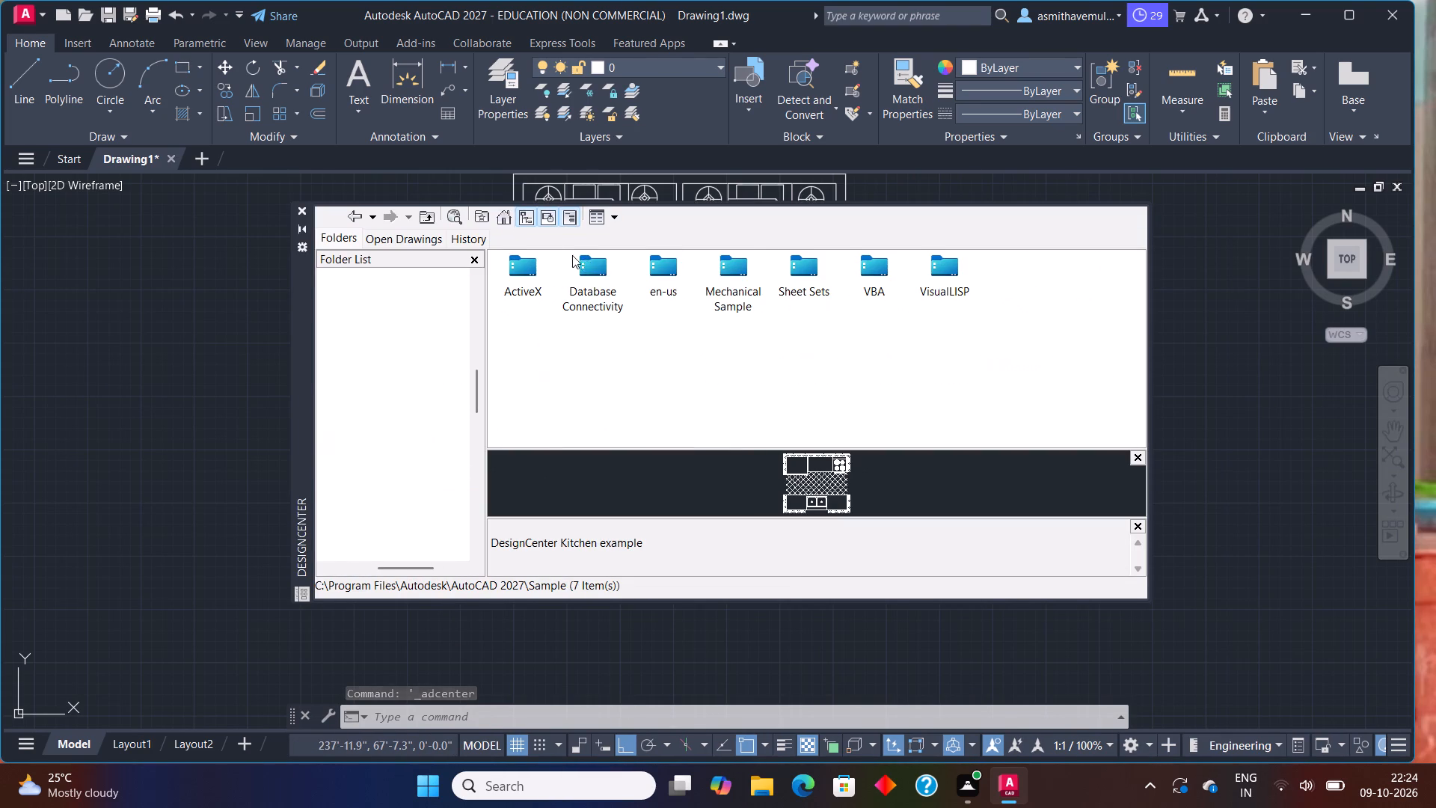
{"action": "left_click", "coordinate": [657, 280]}
{"action": "left_click", "coordinate": [663, 281]}
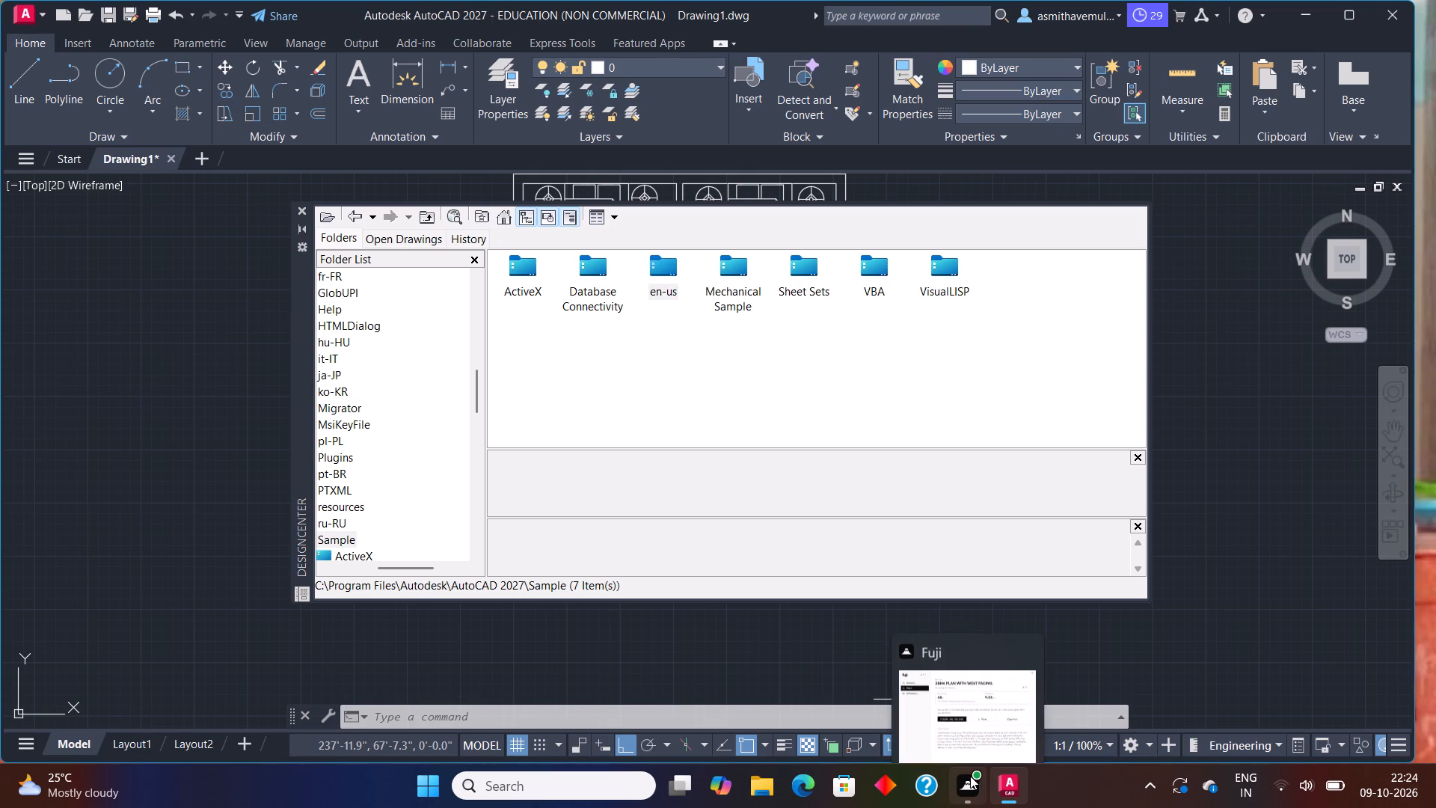
{"action": "left_click_drag", "start_coordinate": [674, 284], "coordinate": [683, 284]}
{"action": "left_click", "coordinate": [683, 284]}
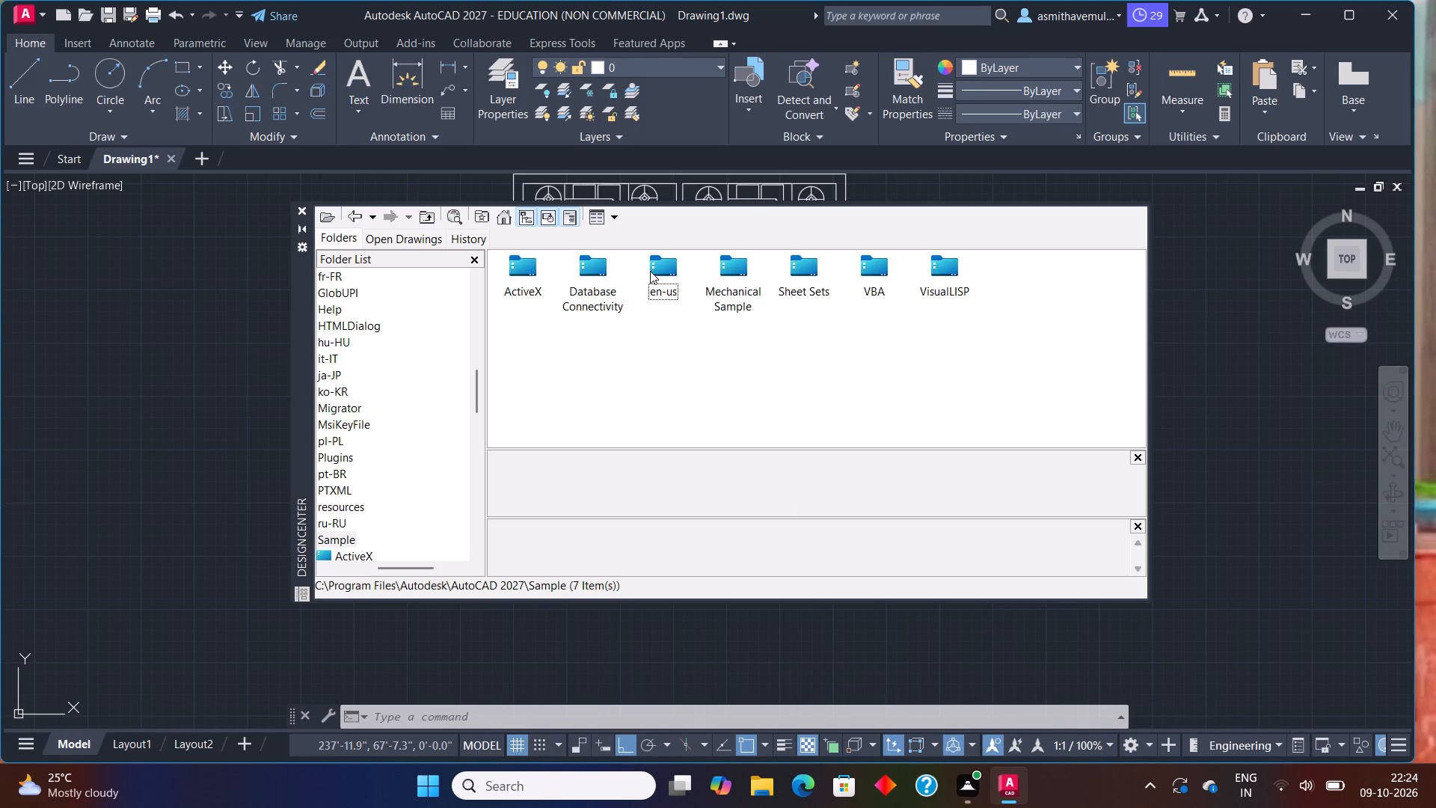
{"action": "left_click", "coordinate": [651, 271]}
{"action": "left_click", "coordinate": [656, 270]}
{"action": "left_click", "coordinate": [644, 270]}
{"action": "double_click", "coordinate": [651, 272]}
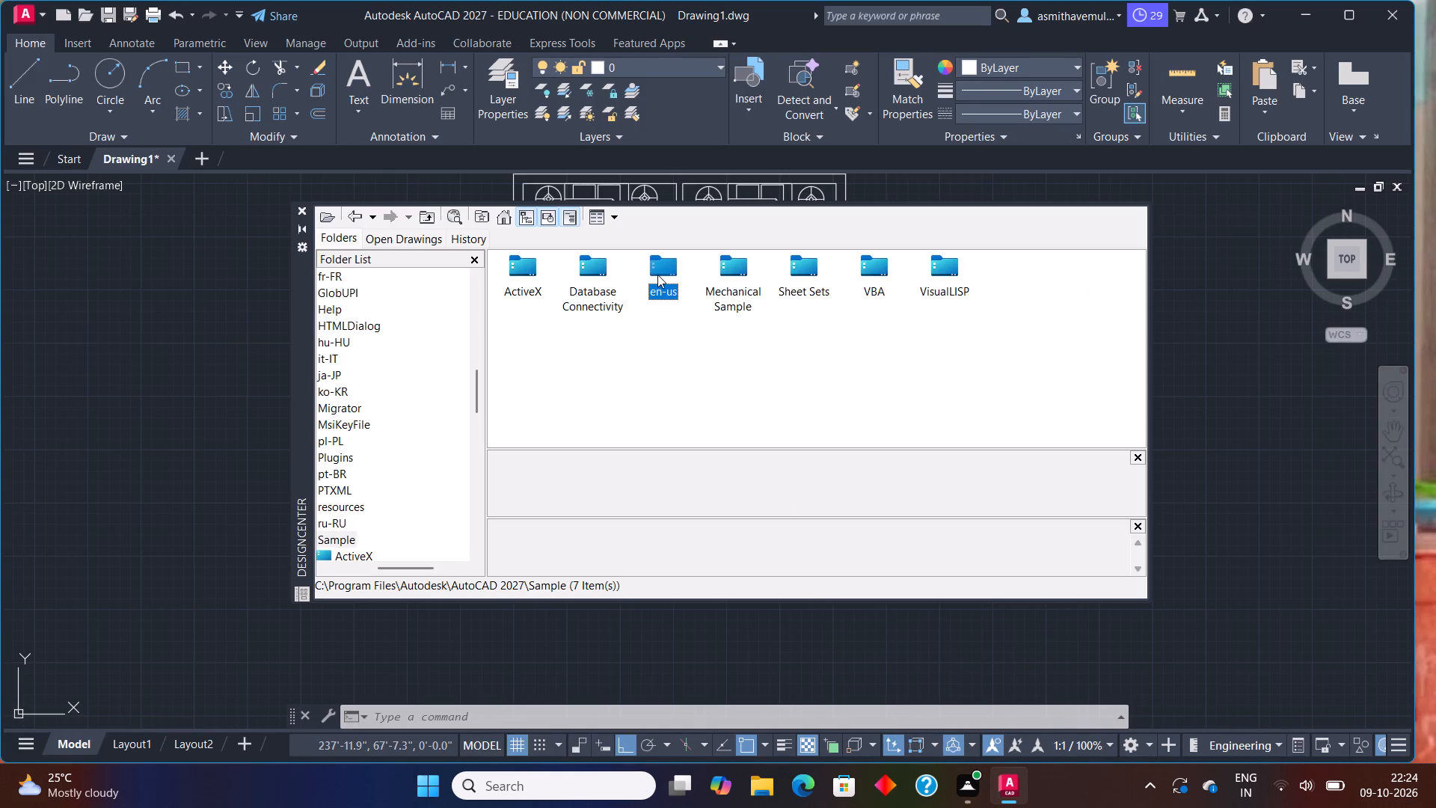
{"action": "left_click", "coordinate": [657, 275]}
{"action": "left_click", "coordinate": [663, 276]}
{"action": "left_click", "coordinate": [672, 277]}
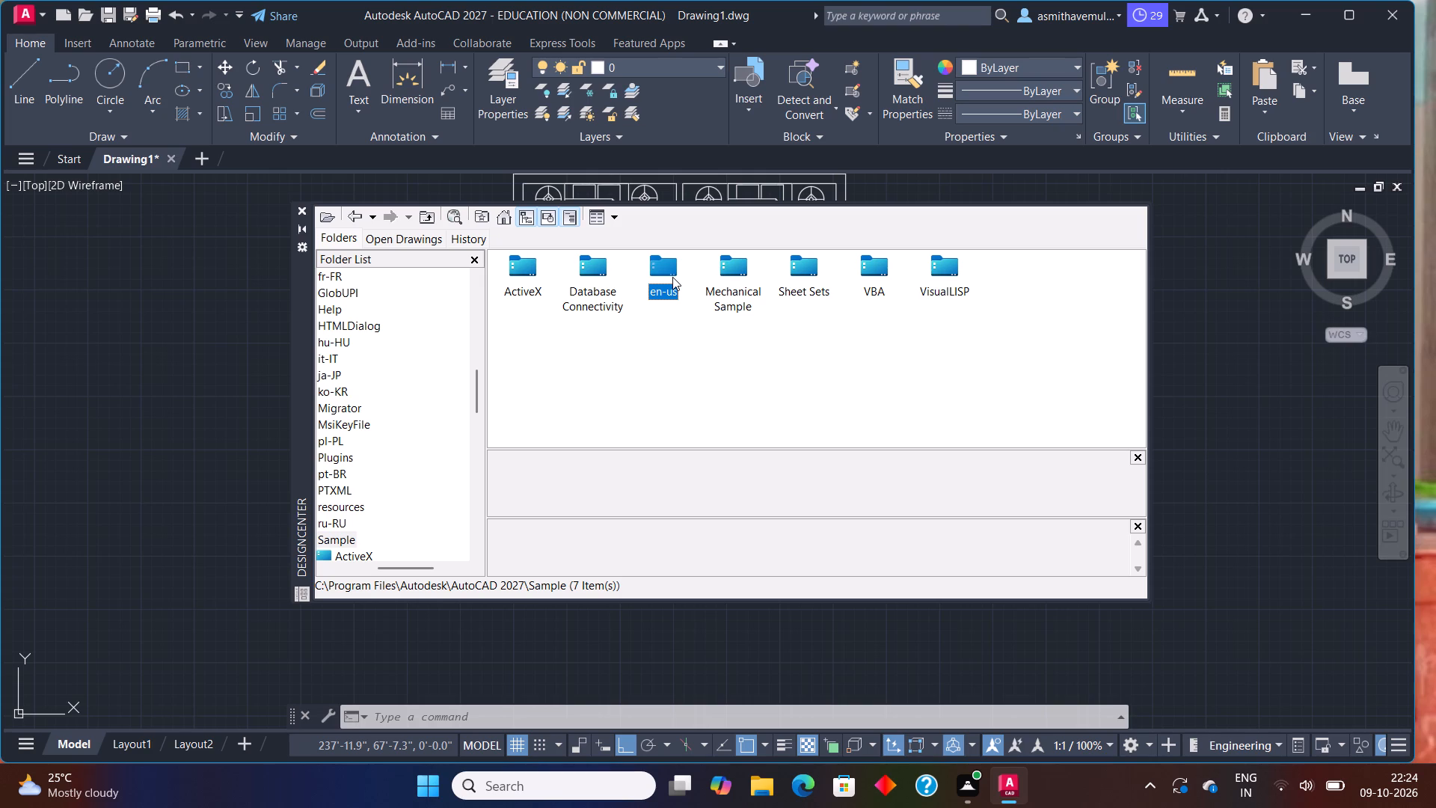
{"action": "double_click", "coordinate": [665, 270]}
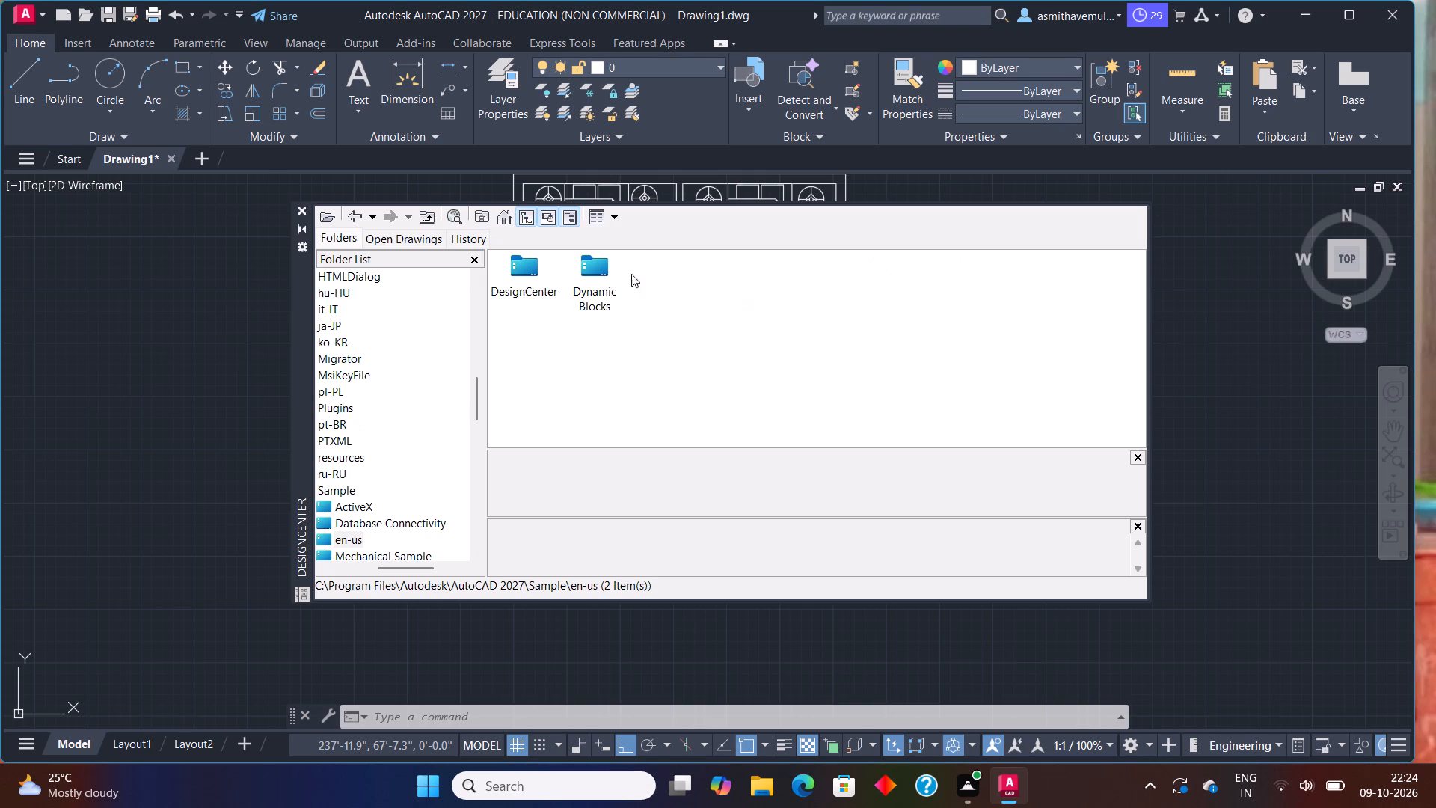
{"action": "left_click", "coordinate": [527, 248]}
{"action": "double_click", "coordinate": [516, 264]}
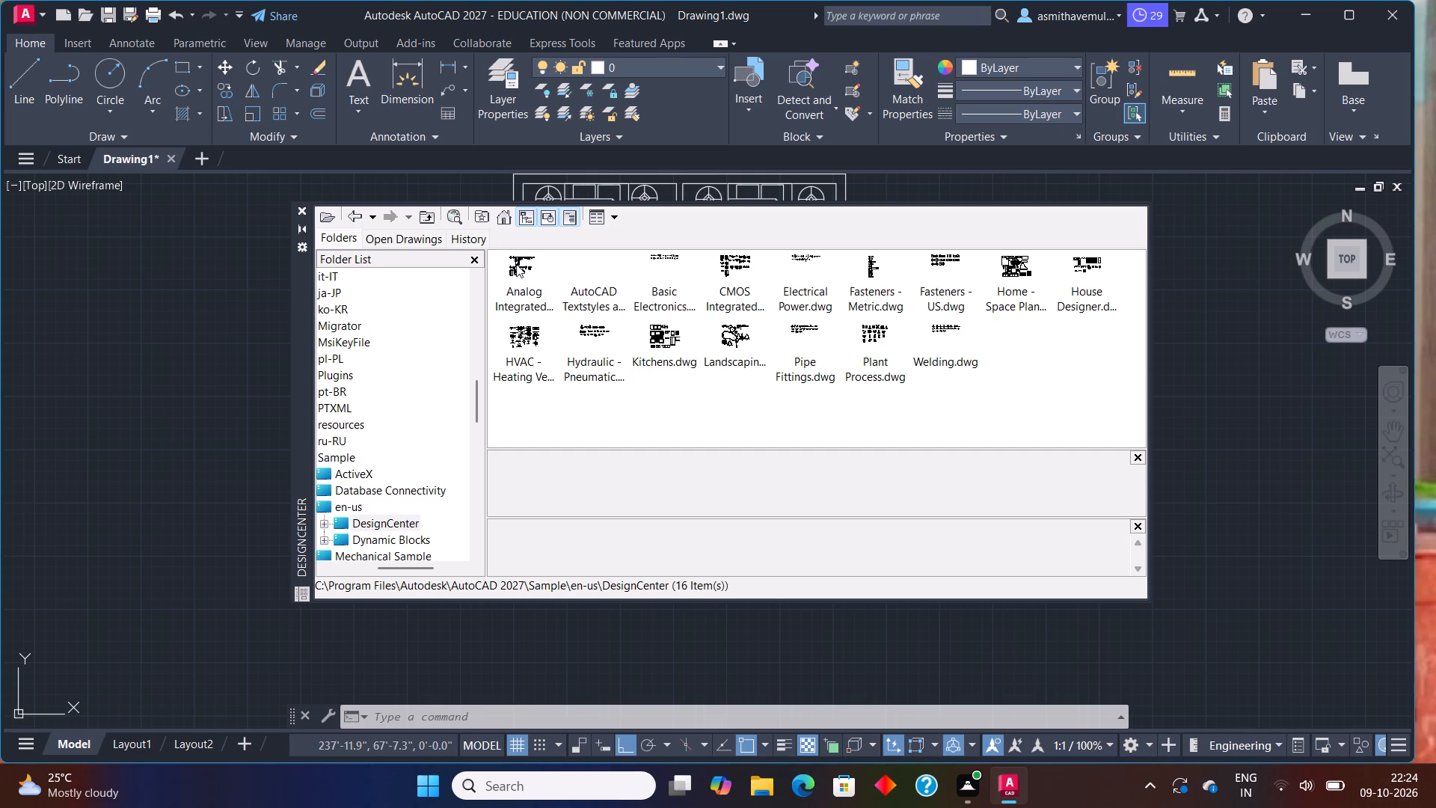
{"action": "double_click", "coordinate": [1010, 276]}
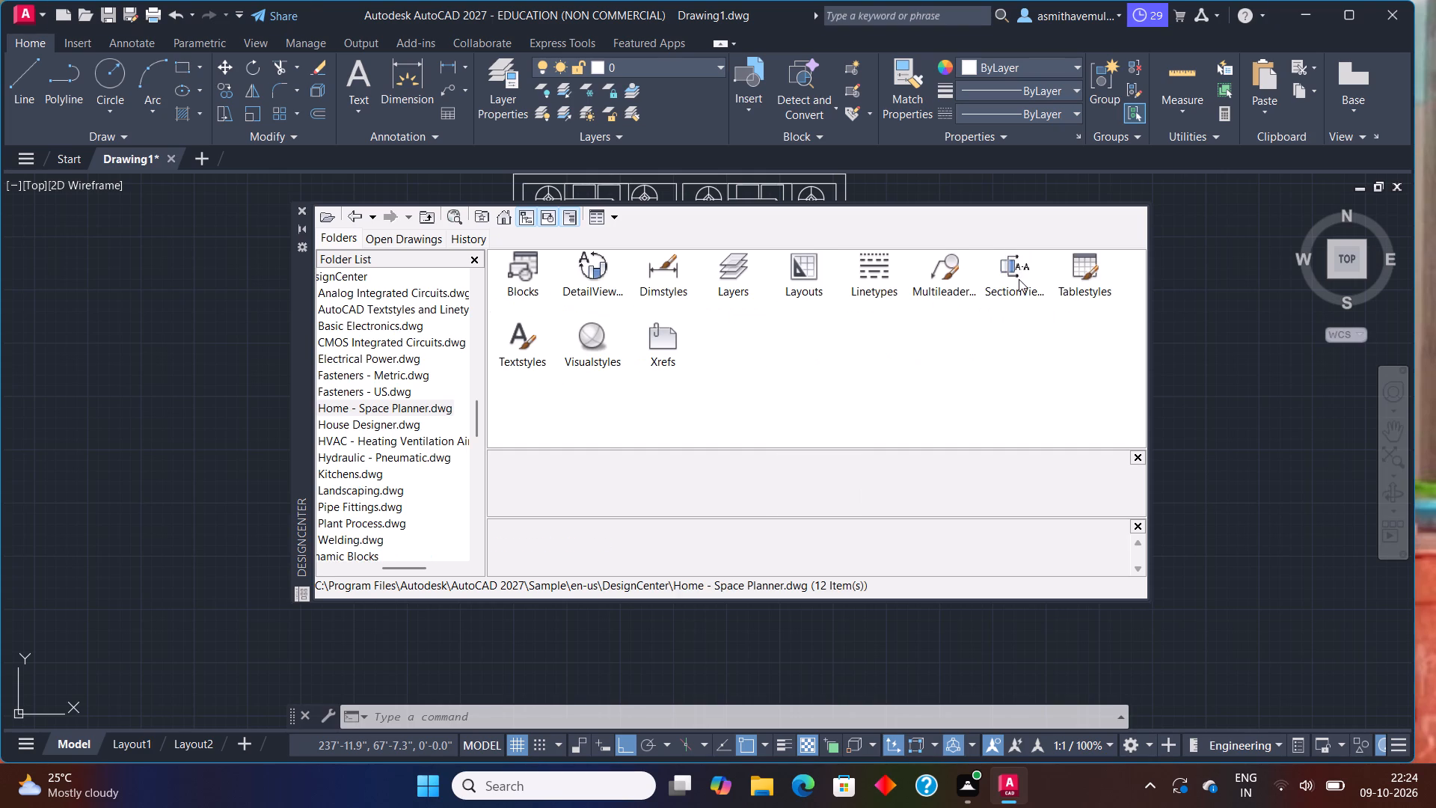
{"action": "double_click", "coordinate": [527, 279]}
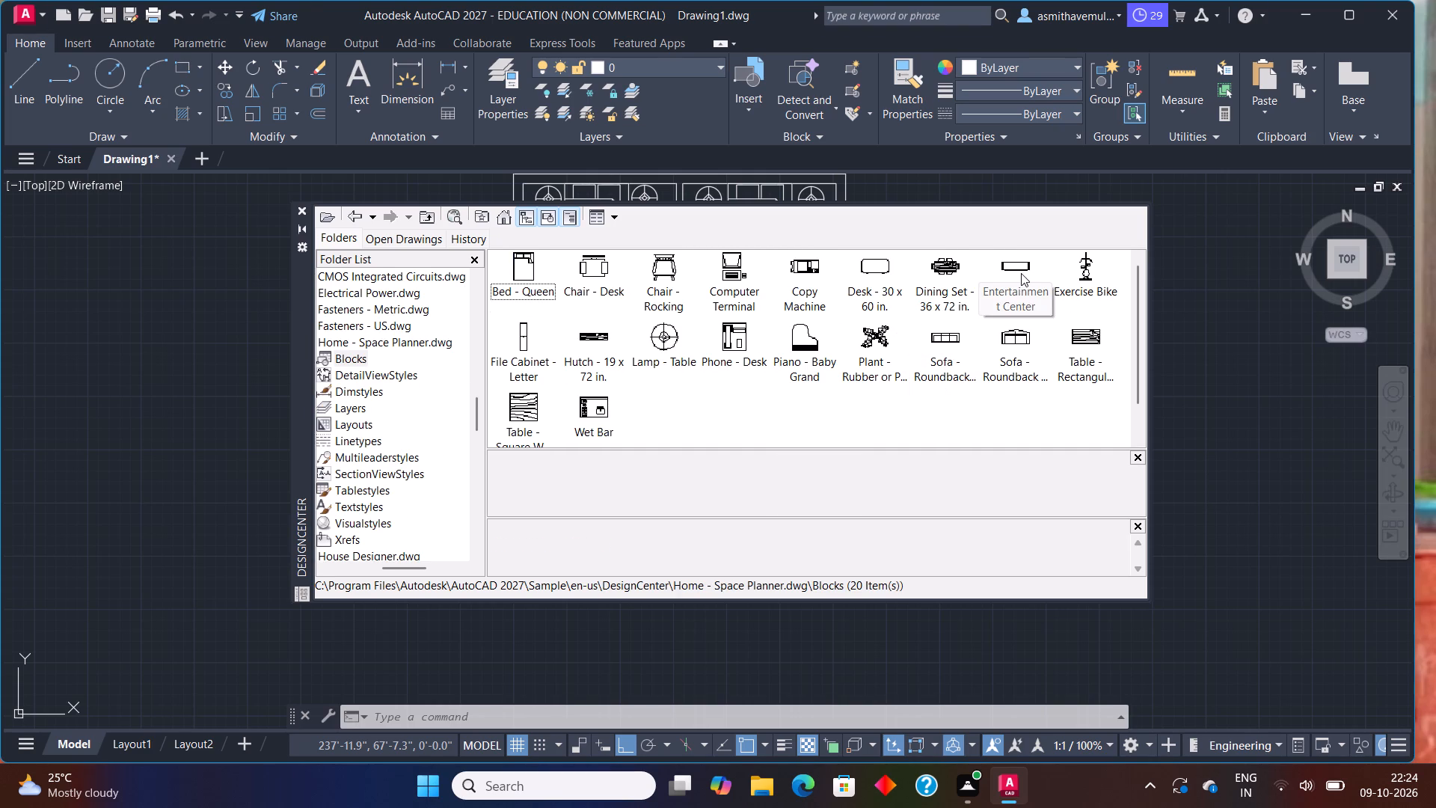
Insert the Entertainment Center block in the empty area east of the floor plan and close DesignCenter.
{"action": "left_click_drag", "start_coordinate": [1021, 273], "coordinate": [1224, 413]}
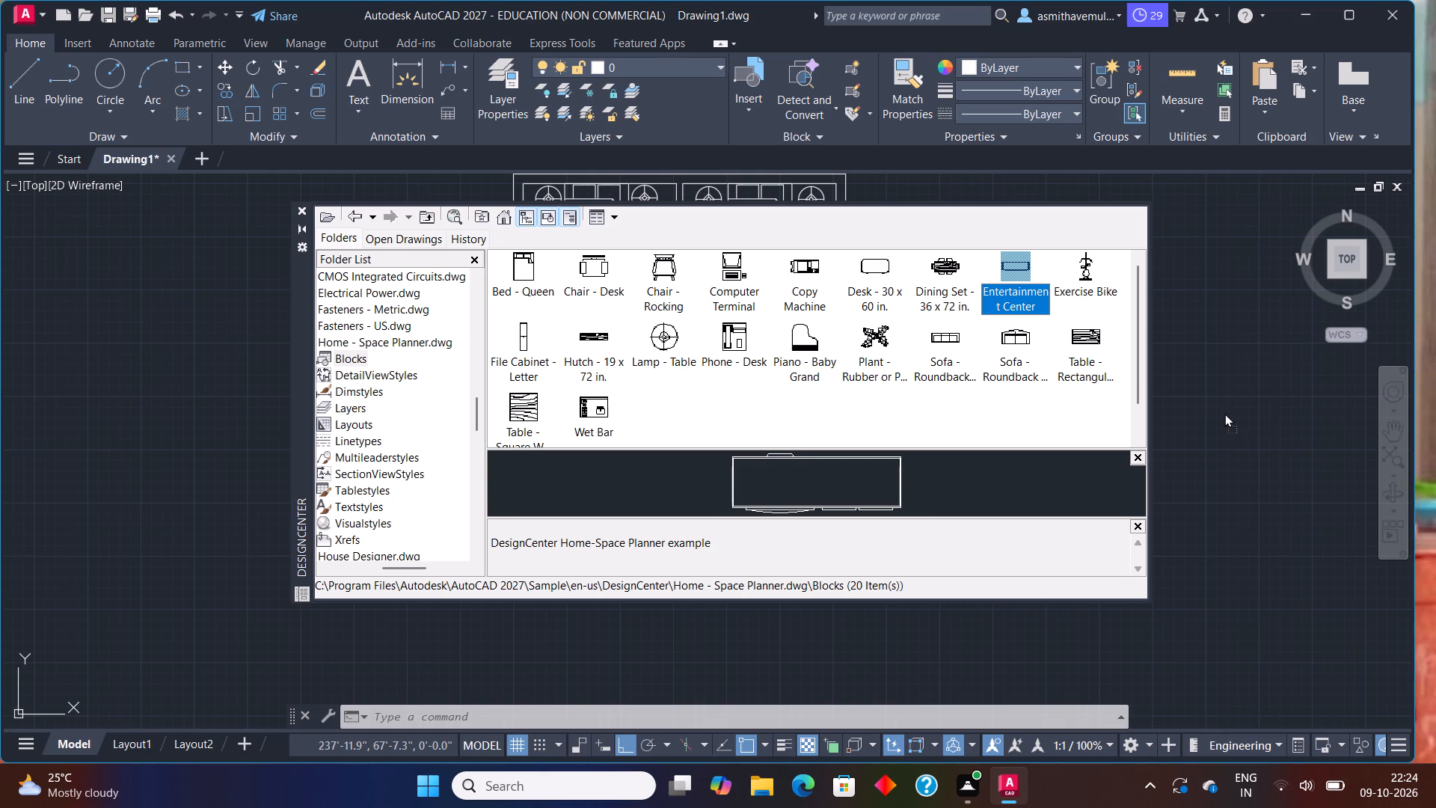
{"action": "left_click_drag", "start_coordinate": [1224, 413], "coordinate": [1227, 416]}
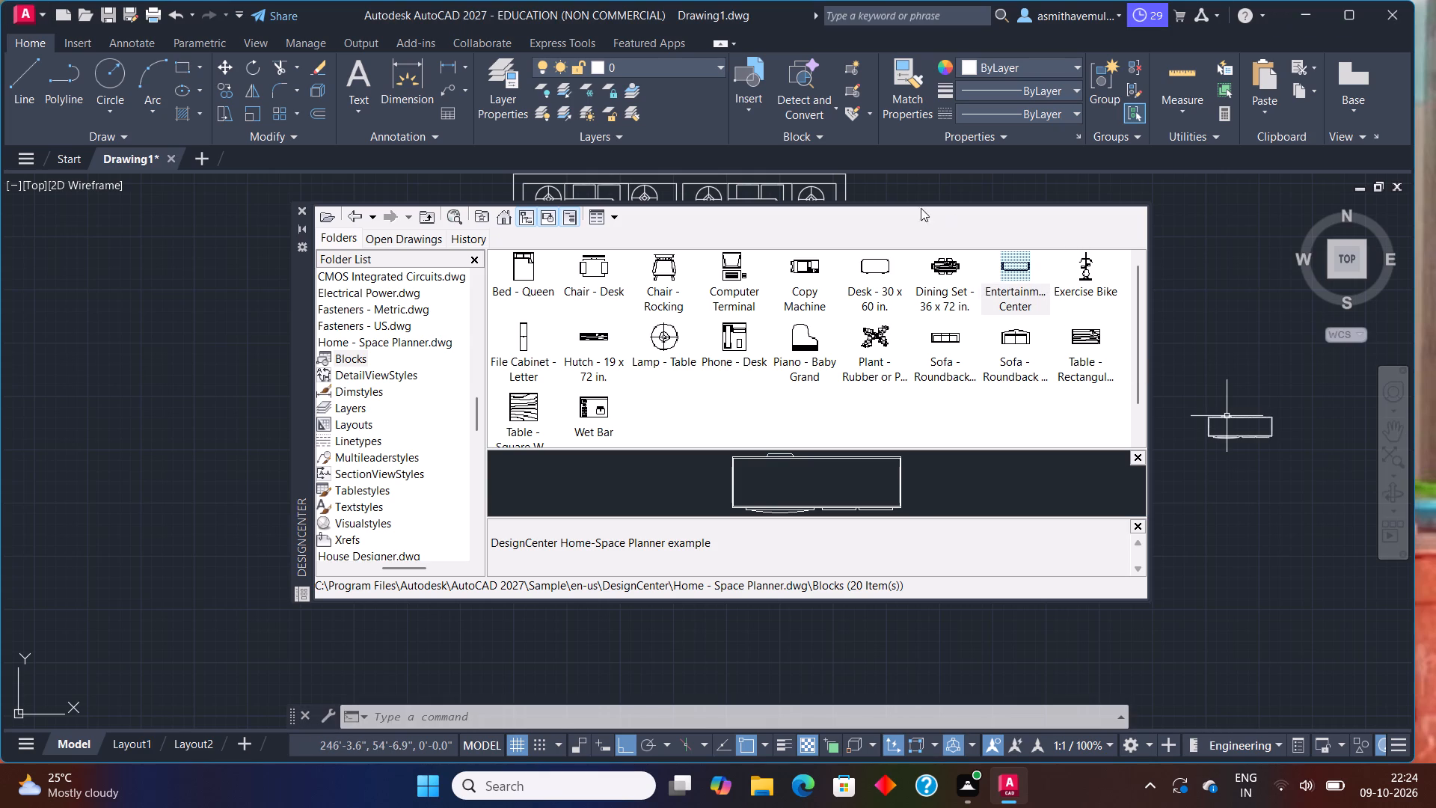
{"action": "left_click", "coordinate": [295, 209]}
Move the Entertainment Center block close to the plan, just outside the east wall of BED ROOM - 2, with Ortho off.
{"action": "middle_click_drag", "start_coordinate": [1250, 426], "coordinate": [1150, 414]}
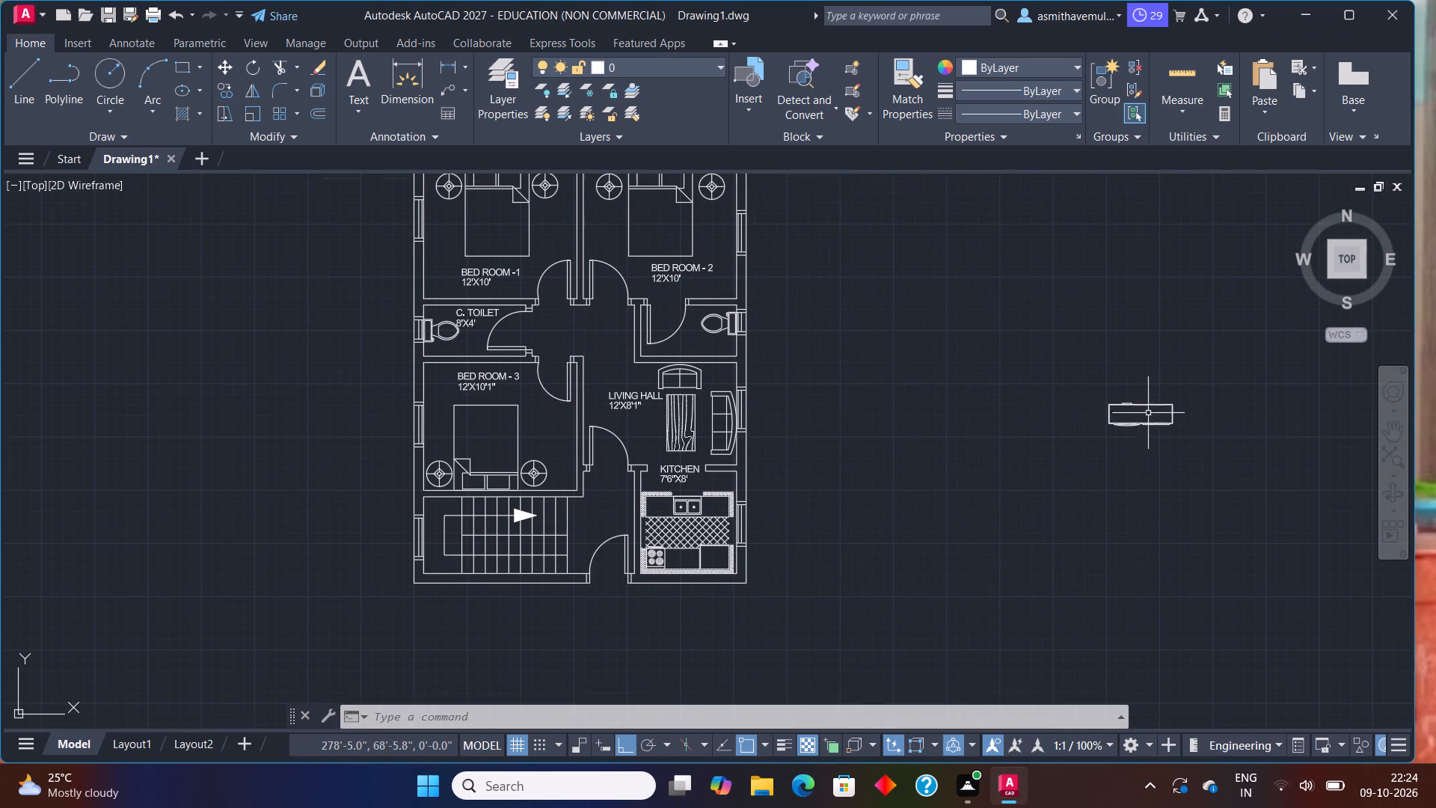
{"action": "left_click_drag", "start_coordinate": [1168, 418], "coordinate": [1127, 493]}
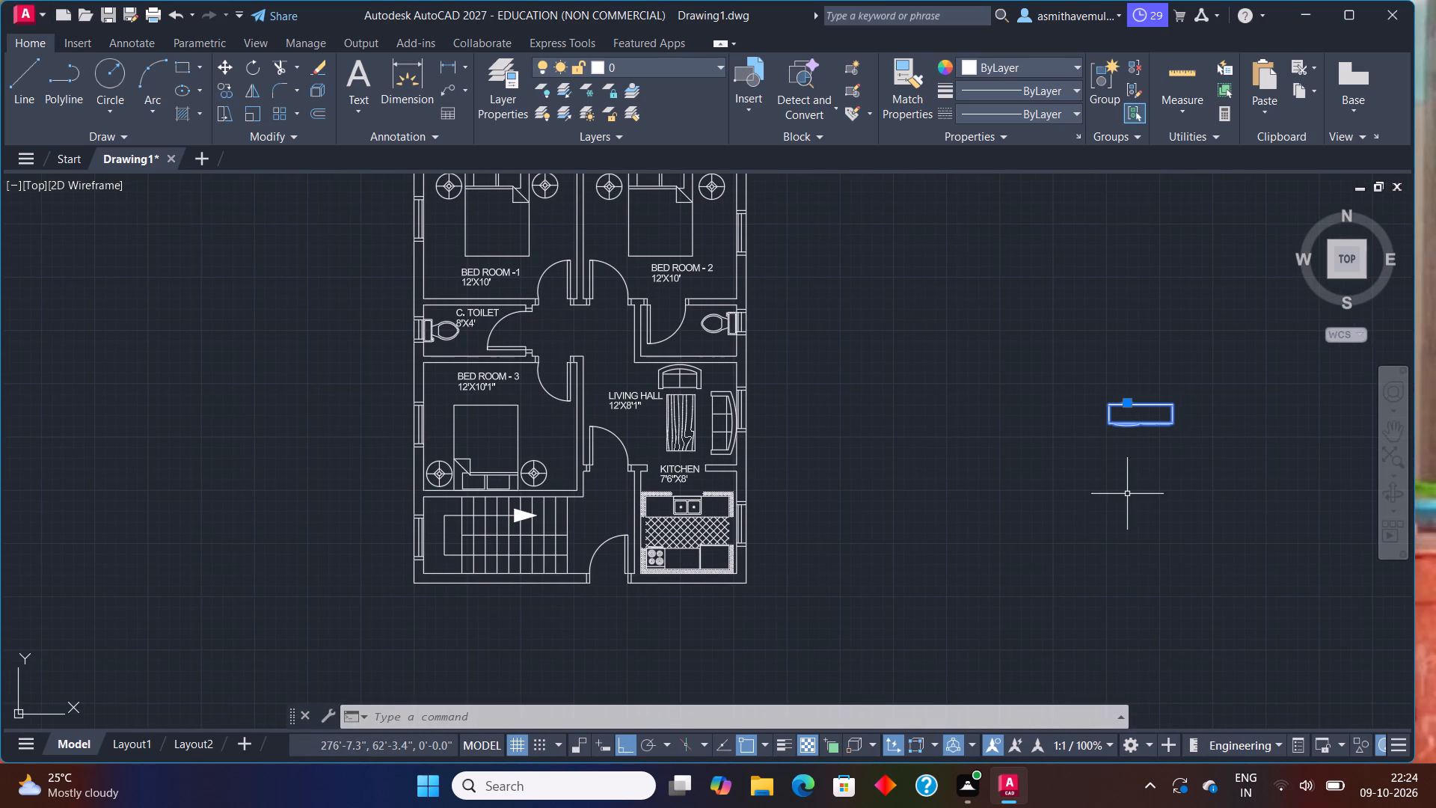
{"action": "key", "text": "m"}
{"action": "key", "text": "Return"}
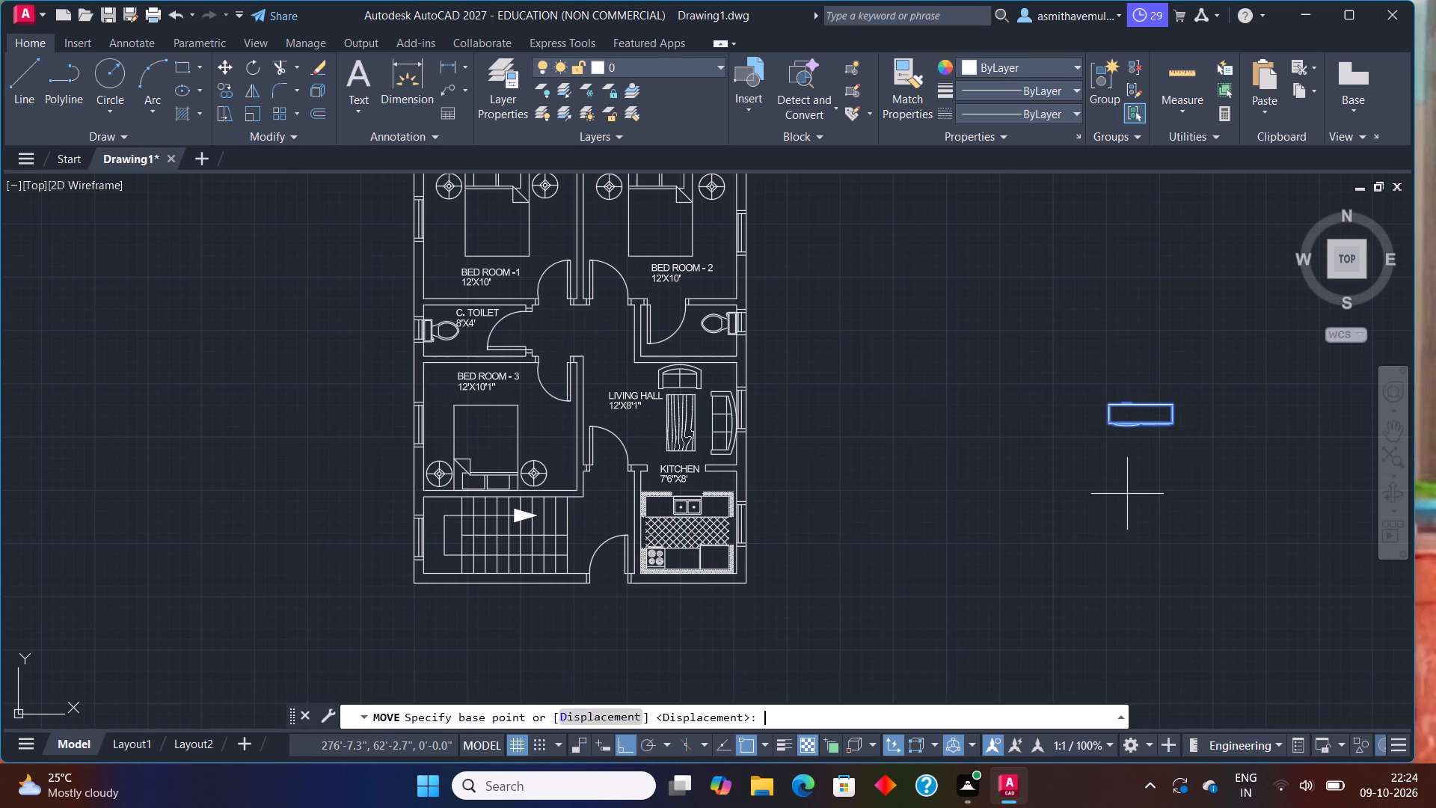
{"action": "left_click", "coordinate": [1117, 427]}
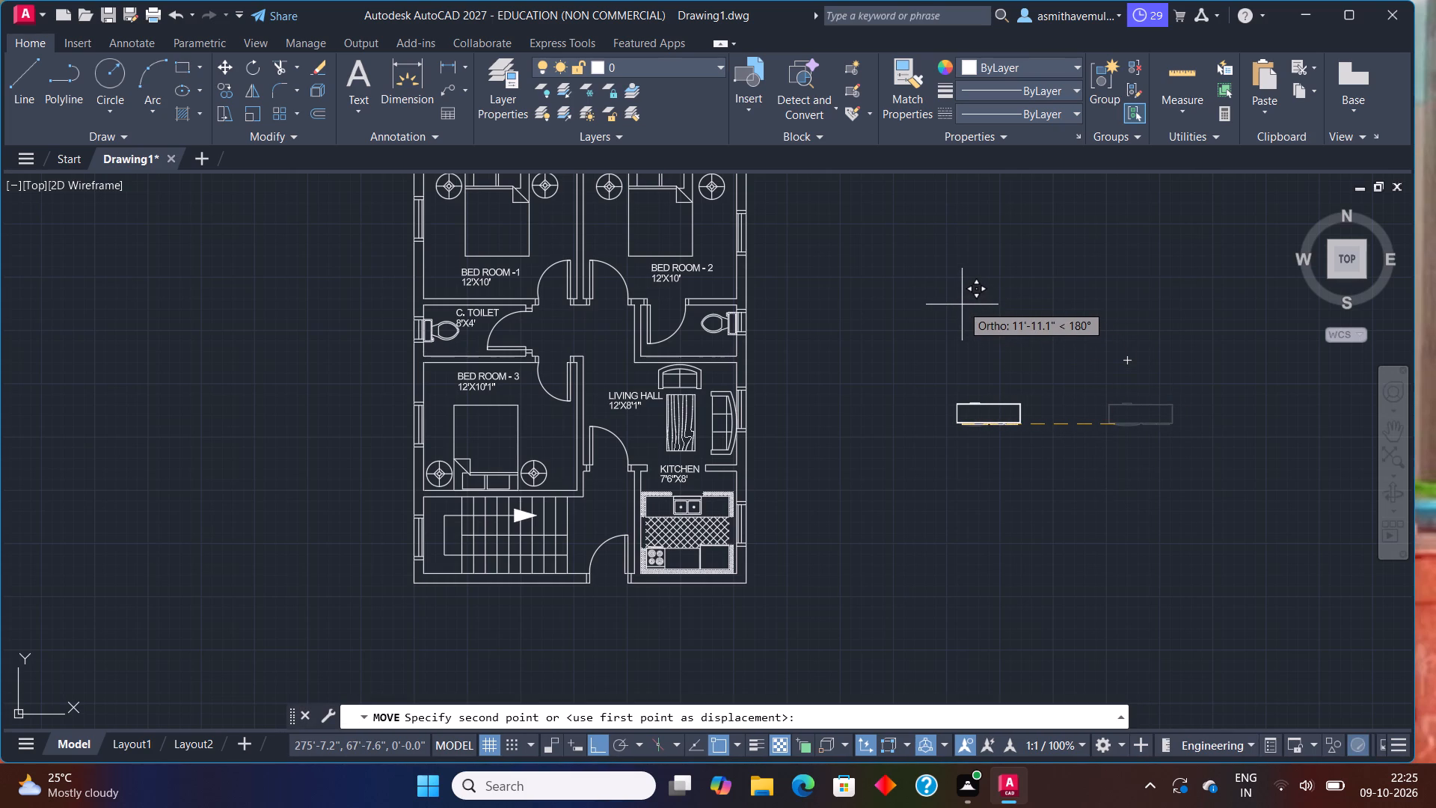
{"action": "key", "text": "F8"}
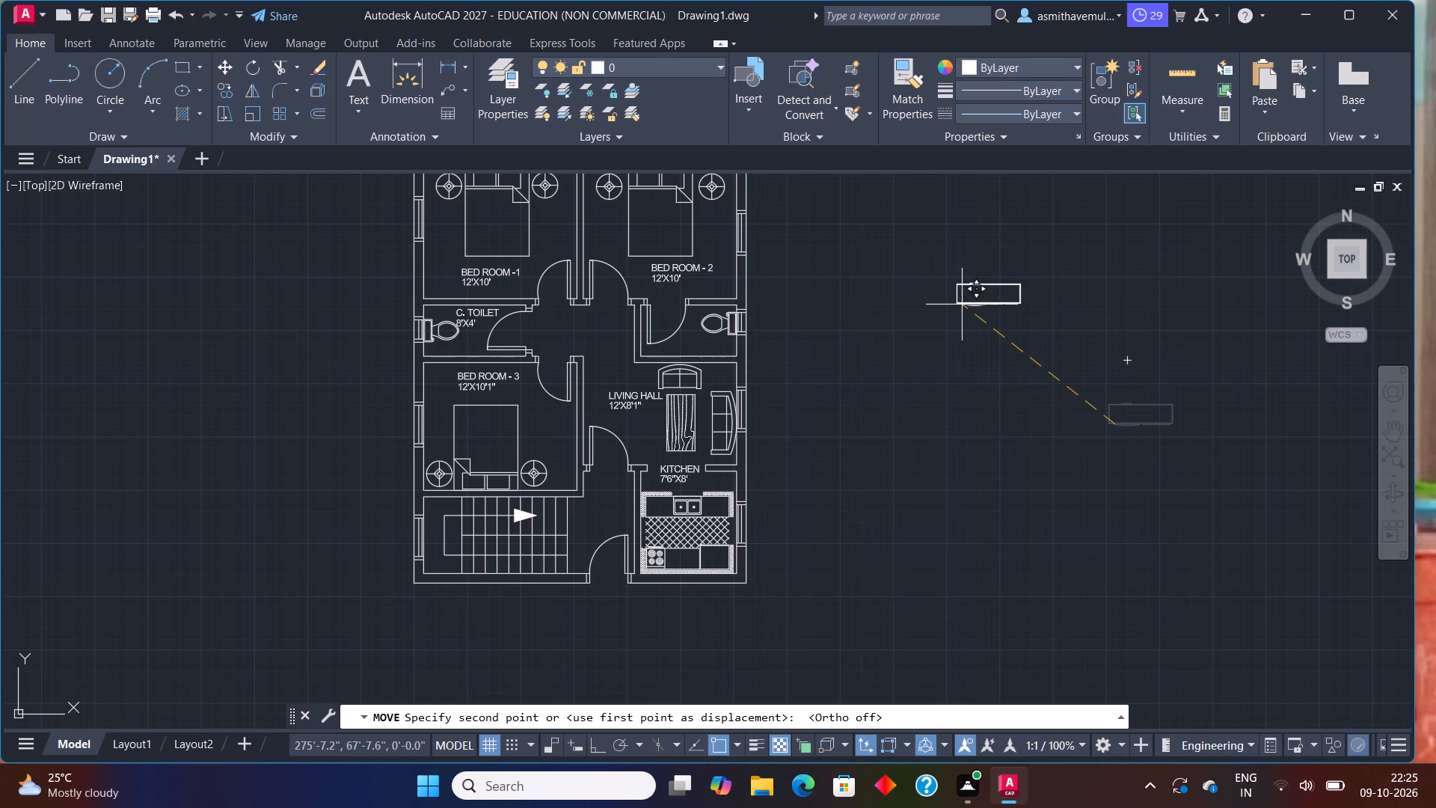
{"action": "middle_click_drag", "start_coordinate": [902, 232], "coordinate": [903, 313]}
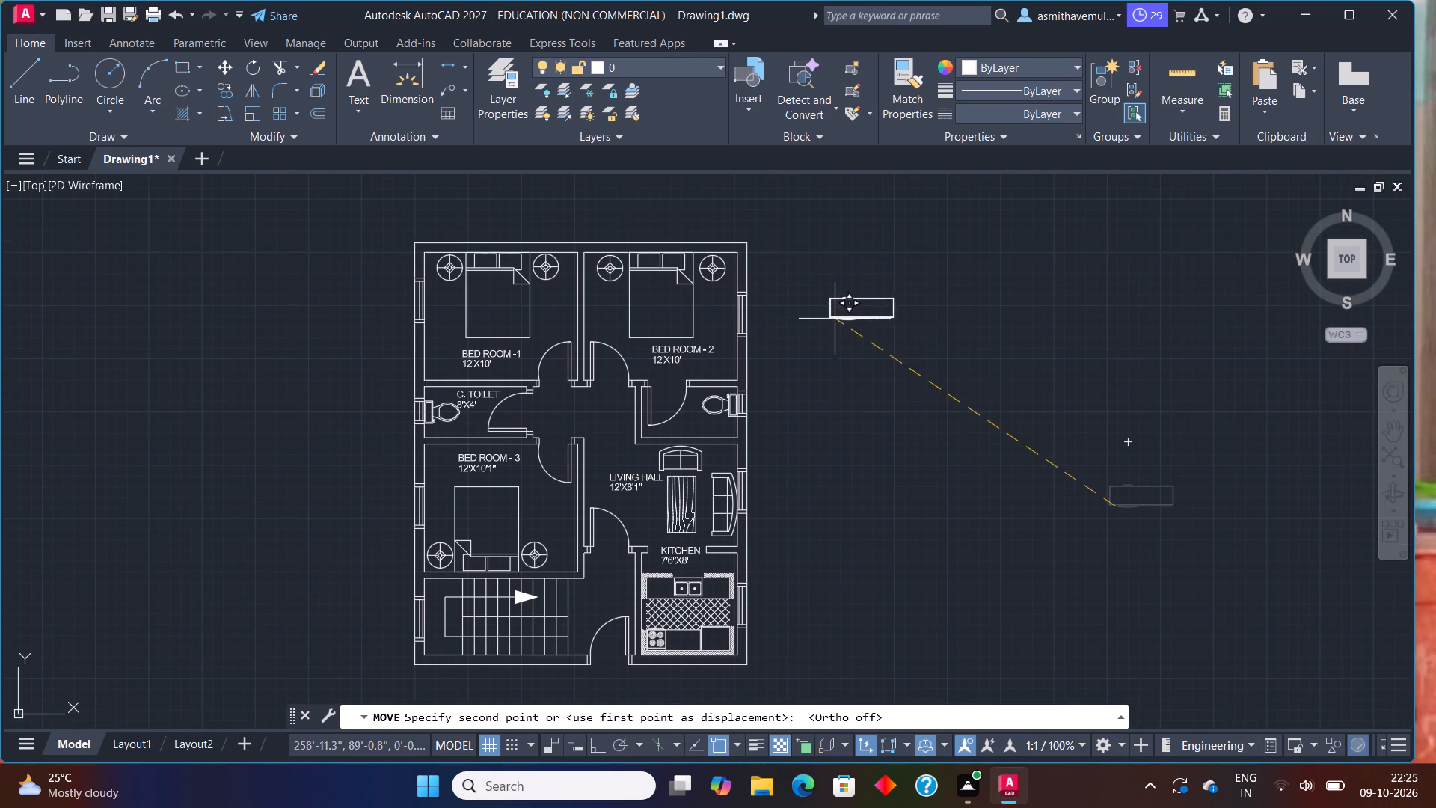
{"action": "left_click", "coordinate": [828, 316]}
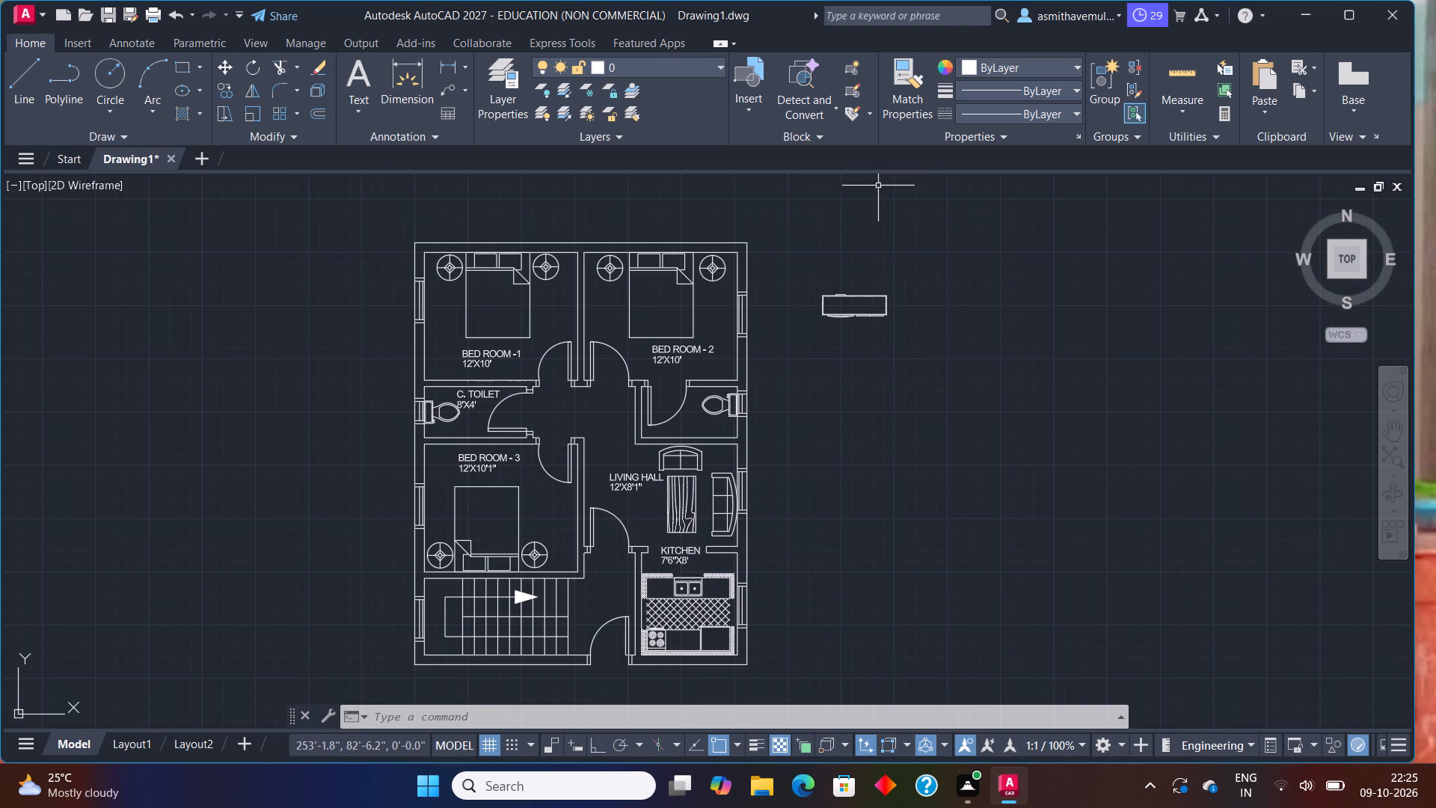
Scale the Entertainment Center block down freehand to roughly 70 percent of its size, from a base point near its southeast corner.
{"action": "left_click_drag", "start_coordinate": [860, 278], "coordinate": [848, 440]}
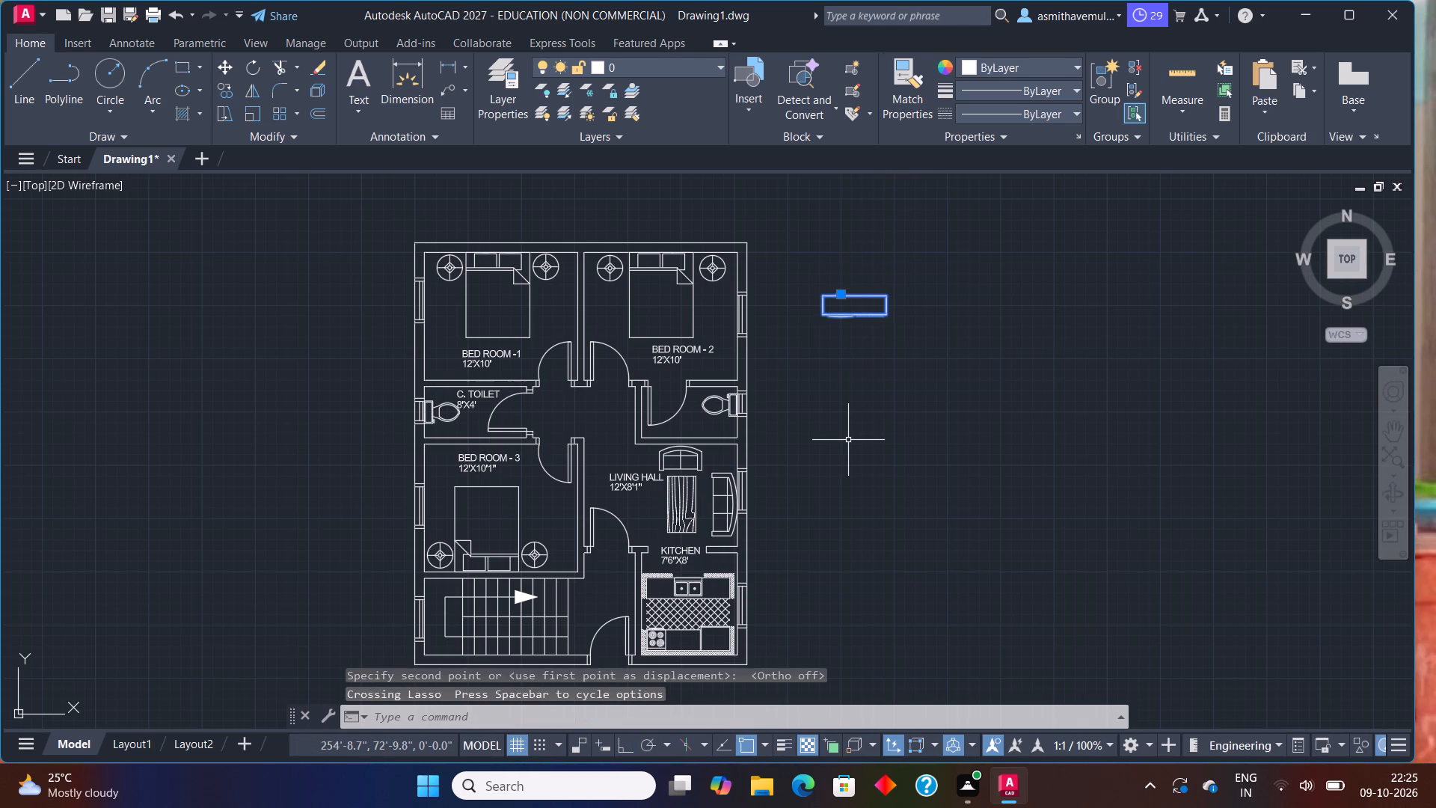
{"action": "type", "text": "SCALE"}
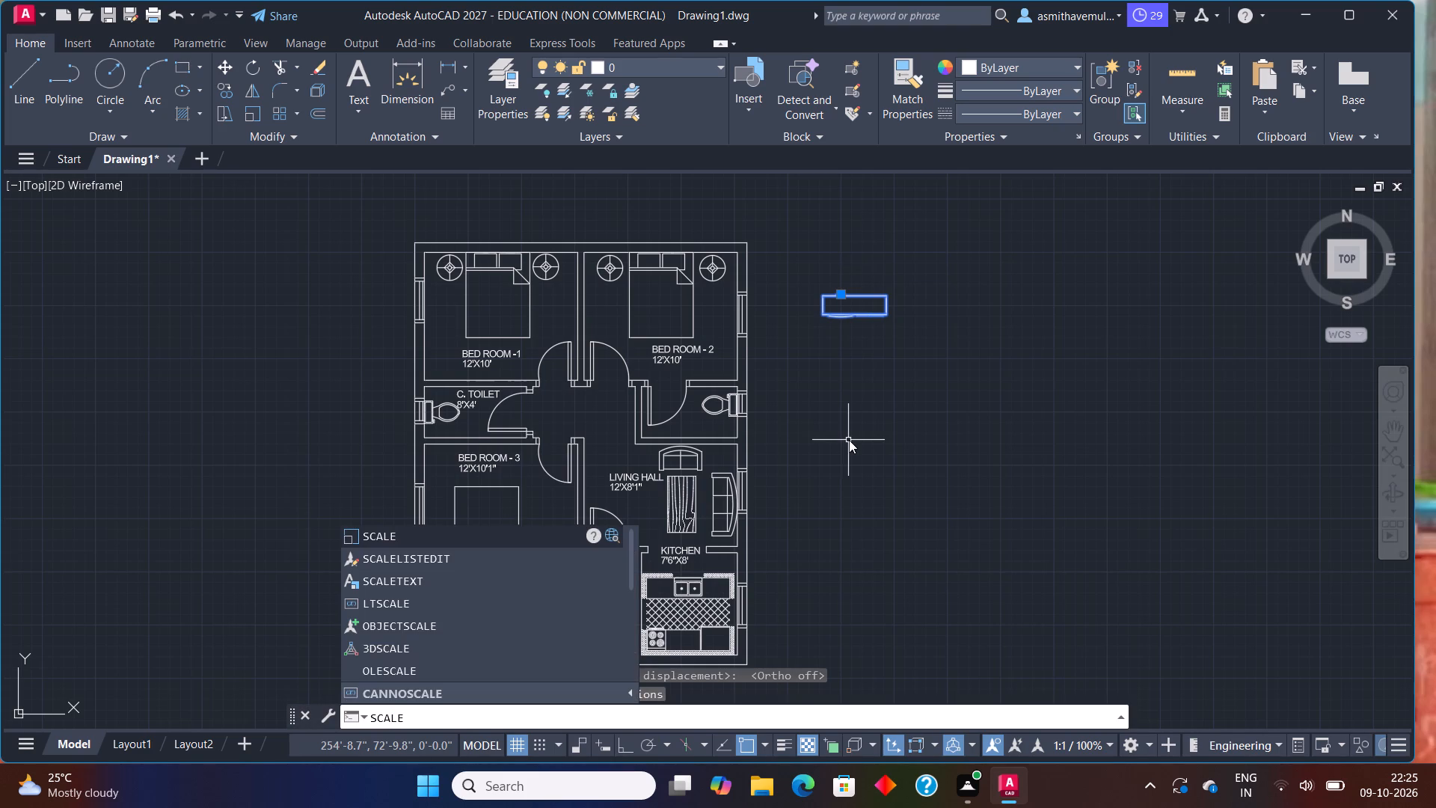
{"action": "key", "text": "Return"}
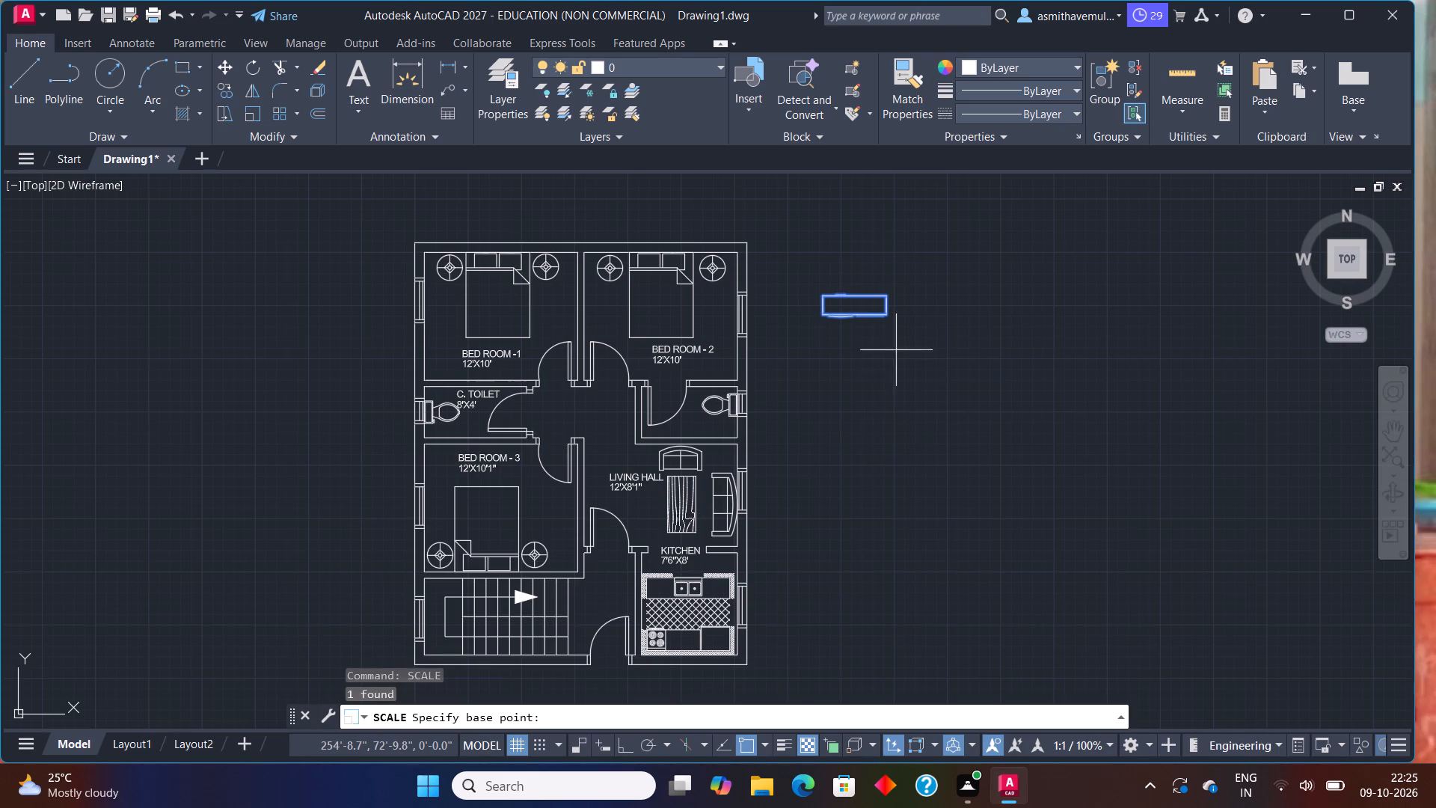
{"action": "left_click", "coordinate": [895, 319]}
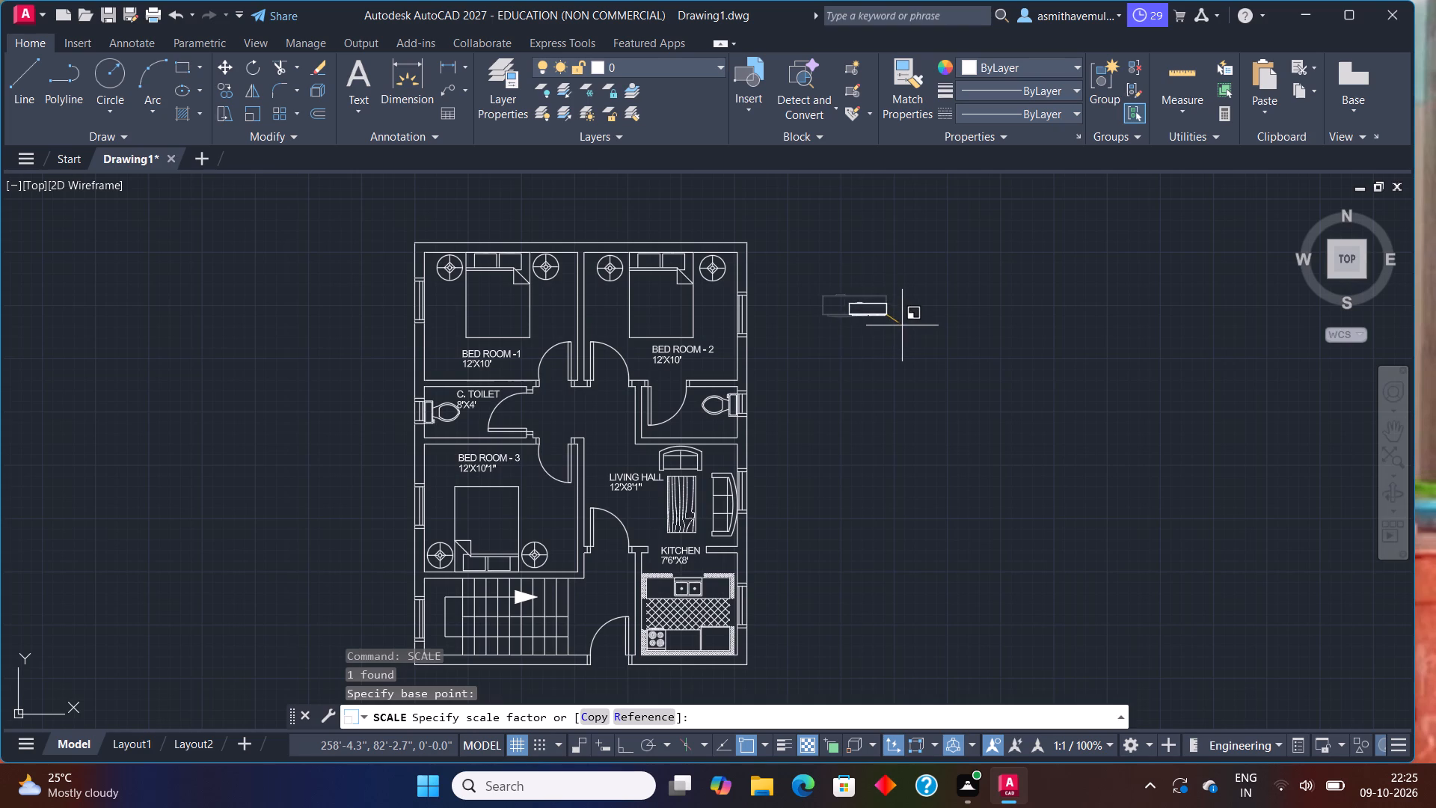
{"action": "left_click", "coordinate": [905, 327]}
Rotate the Entertainment Center block 90° clockwise about its east end so it stands north-south with its front facing west.
{"action": "left_click_drag", "start_coordinate": [877, 294], "coordinate": [869, 354]}
{"action": "type", "text": "RO"}
{"action": "key", "text": "Return"}
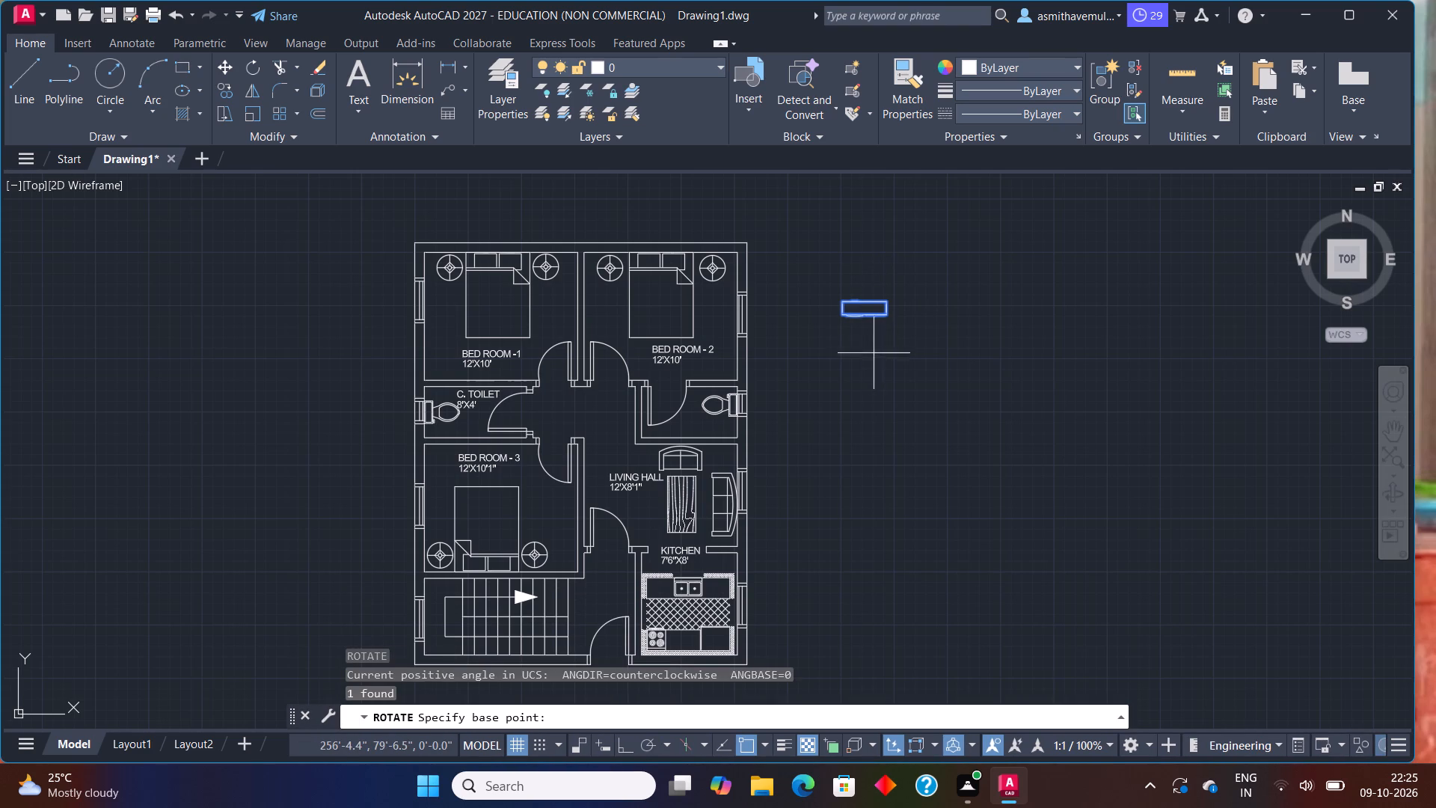
{"action": "left_click", "coordinate": [889, 313]}
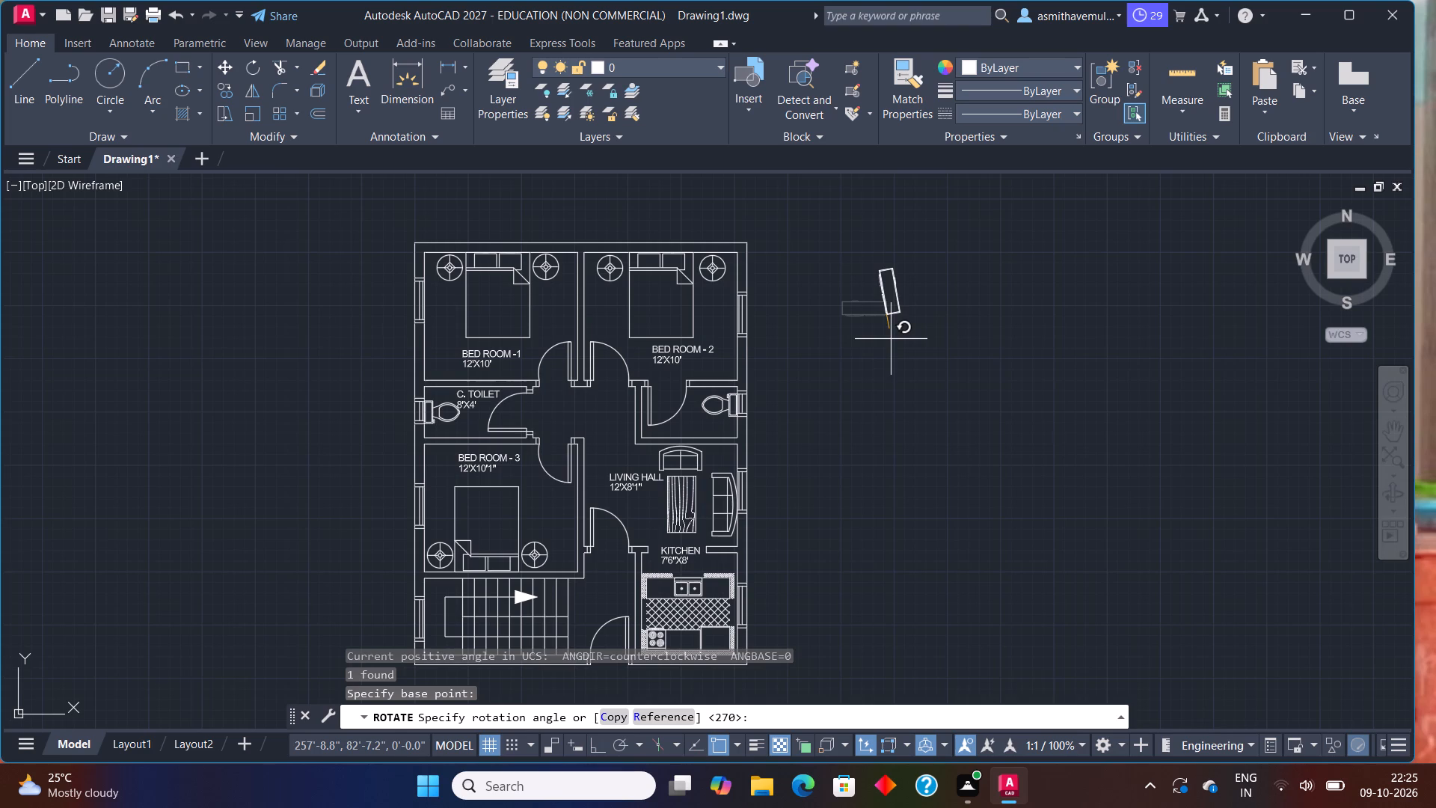
{"action": "left_click", "coordinate": [887, 330]}
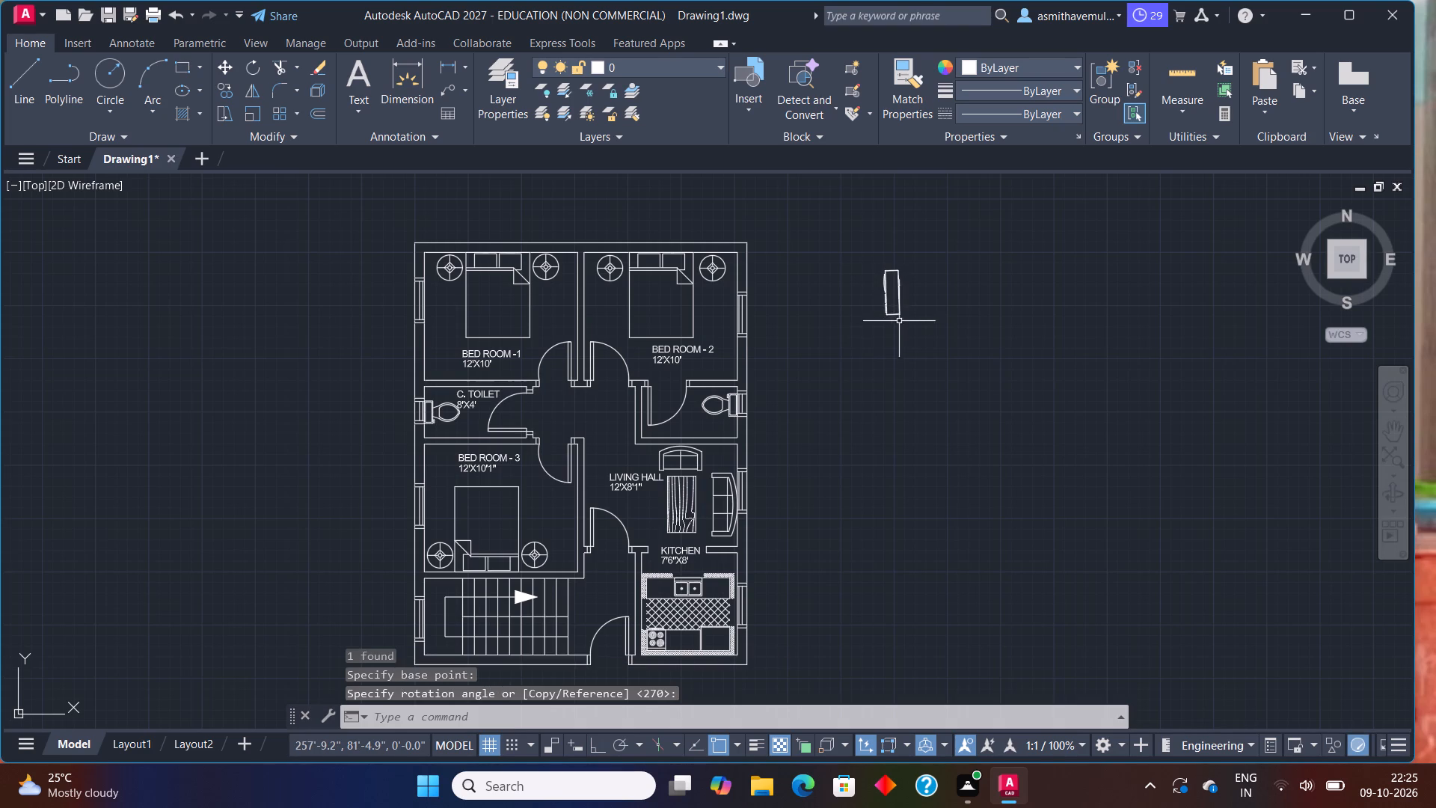
Copy the rotated Entertainment Center block once, a short distance to its east.
{"action": "left_click_drag", "start_coordinate": [917, 292], "coordinate": [868, 328]}
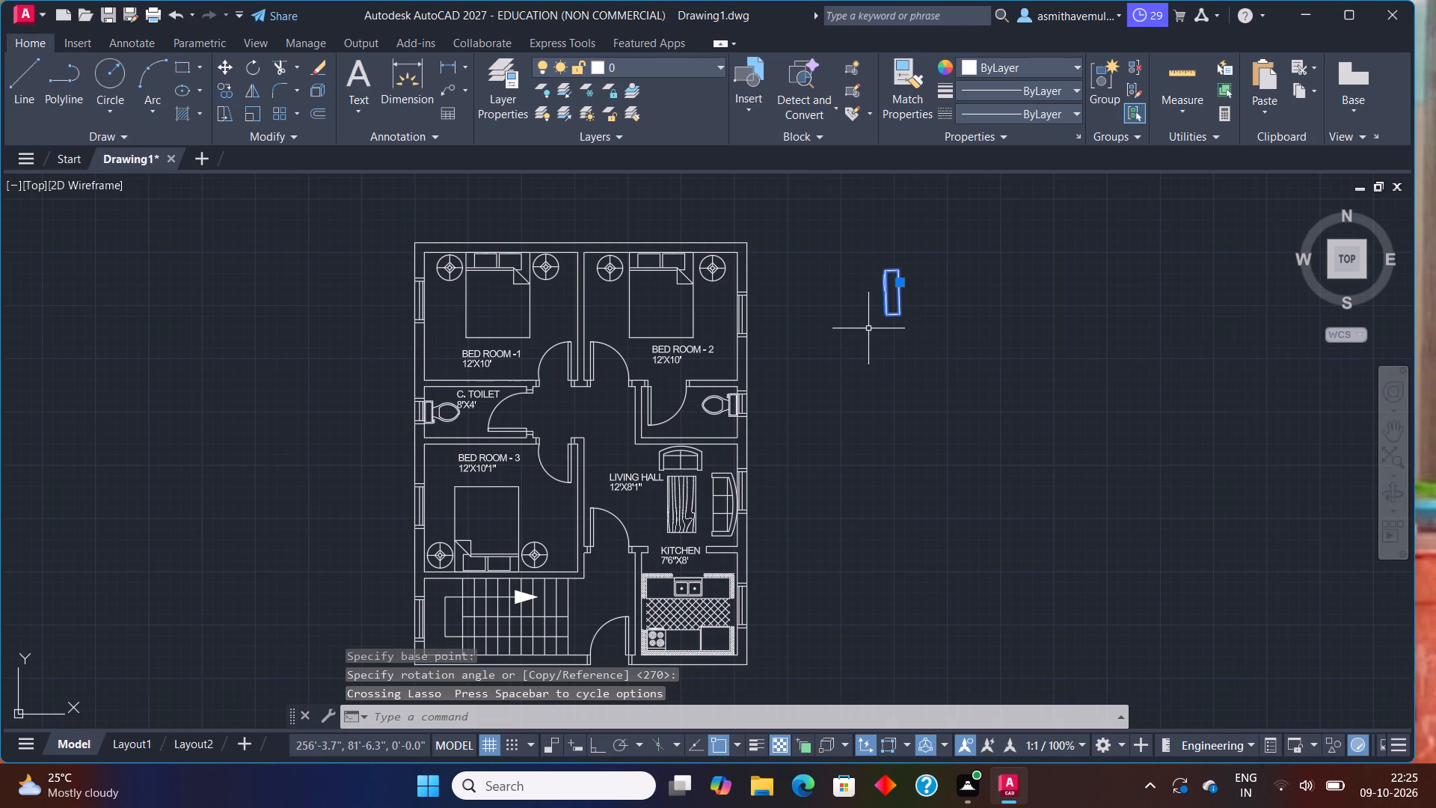
{"action": "type", "text": "COPY"}
{"action": "key", "text": "Return"}
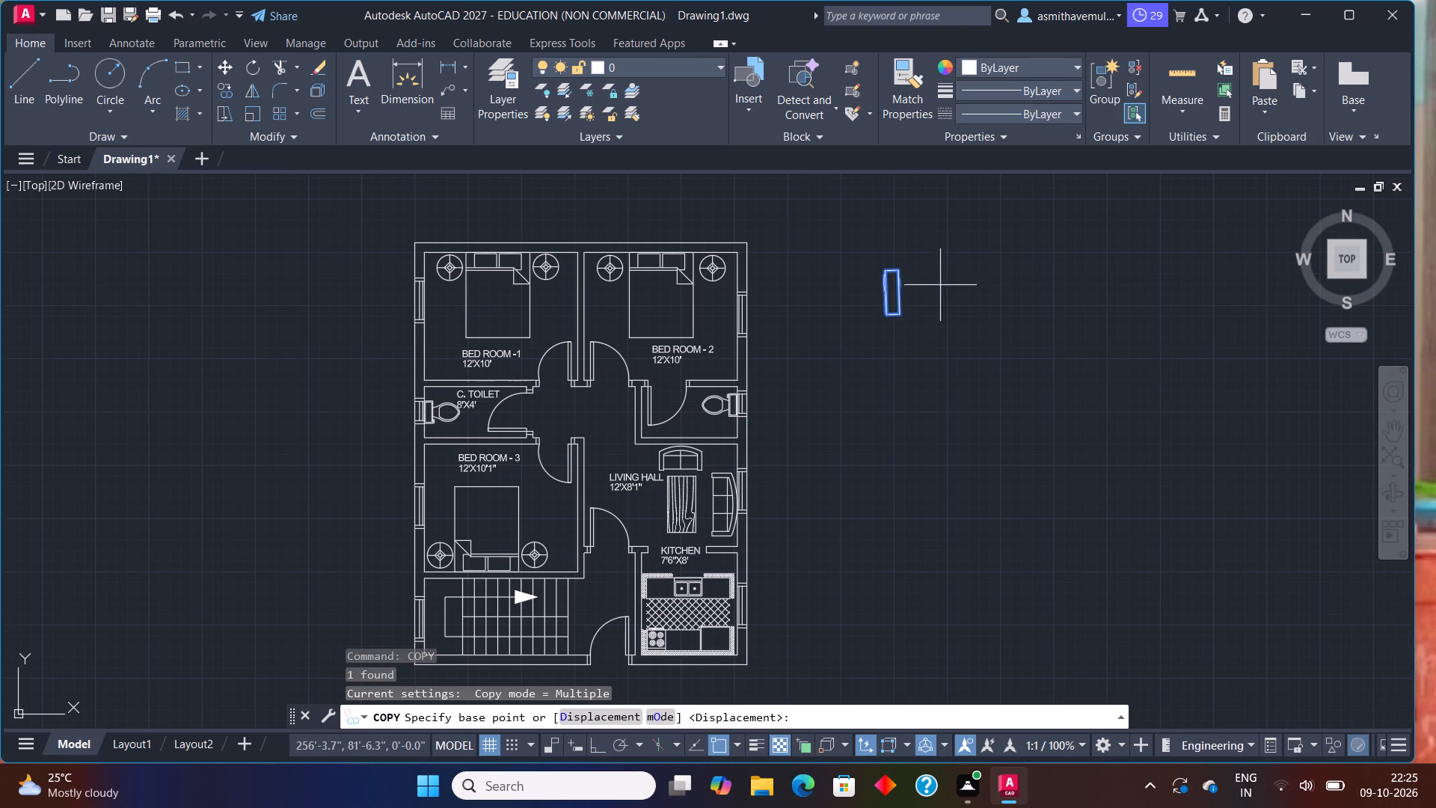
{"action": "left_click_drag", "start_coordinate": [887, 311], "coordinate": [895, 311]}
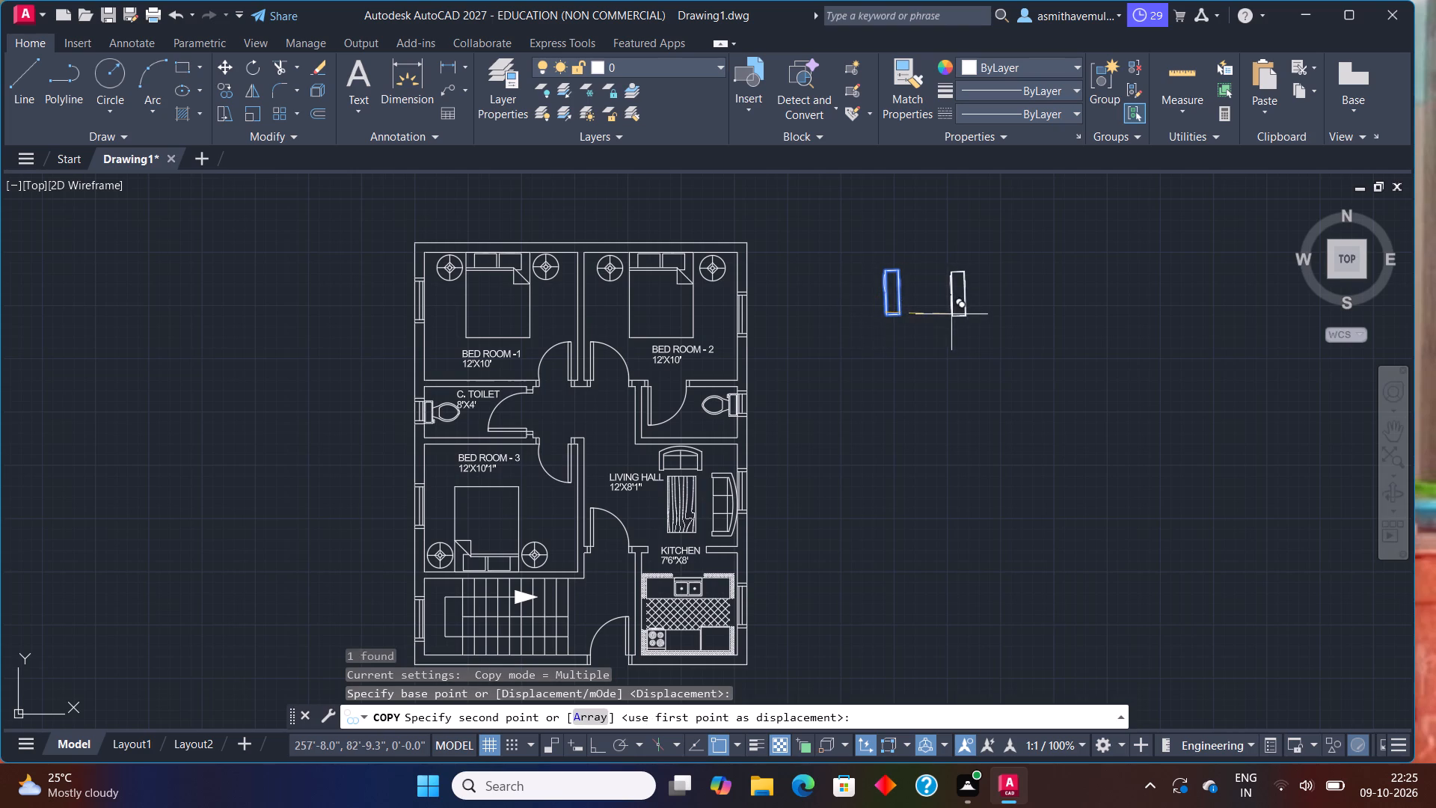
{"action": "left_click", "coordinate": [955, 314]}
{"action": "key", "text": "Escape"}
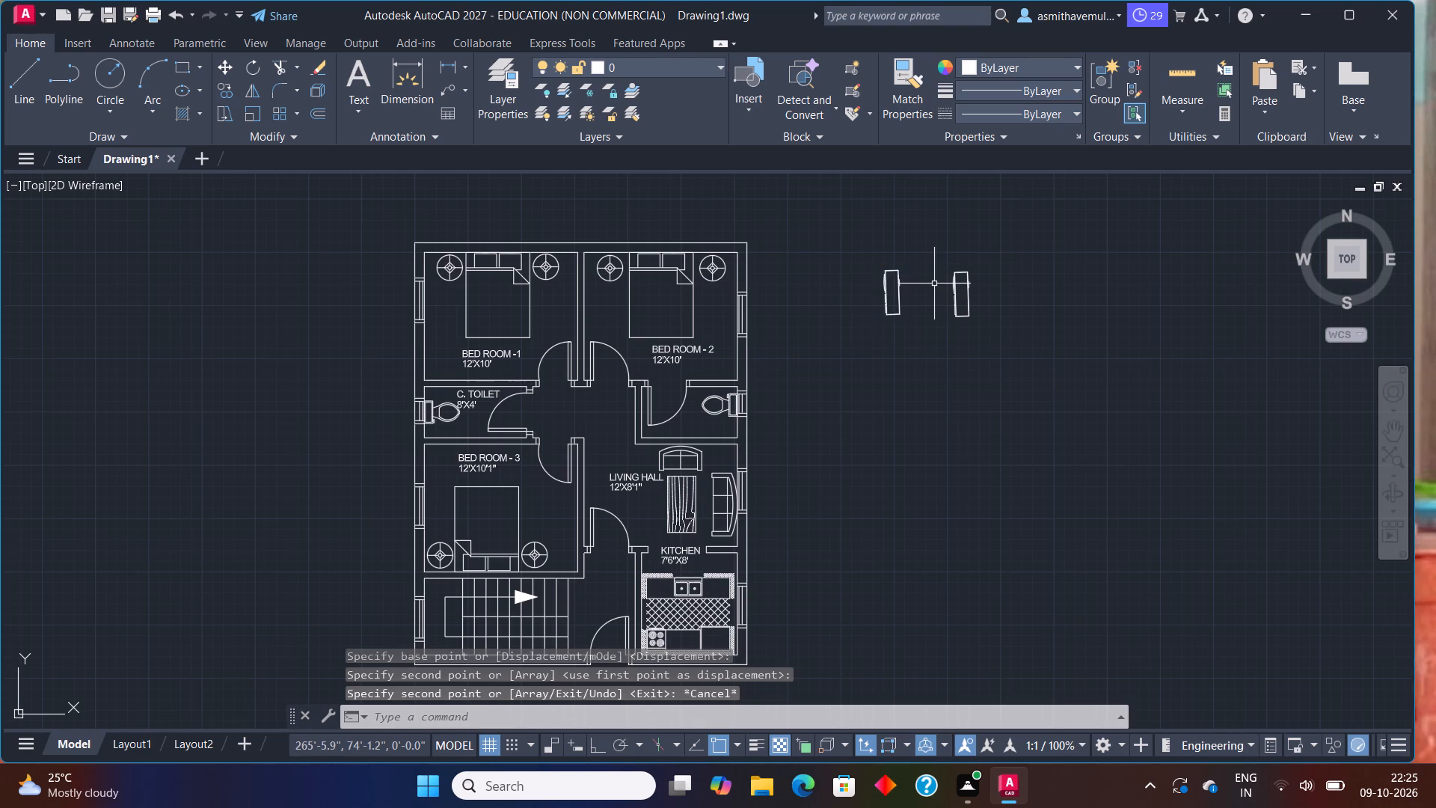
Move the western of the two Entertainment Center blocks into BED ROOM -1, beside its east wall just north of the door.
{"action": "left_click_drag", "start_coordinate": [930, 281], "coordinate": [849, 355]}
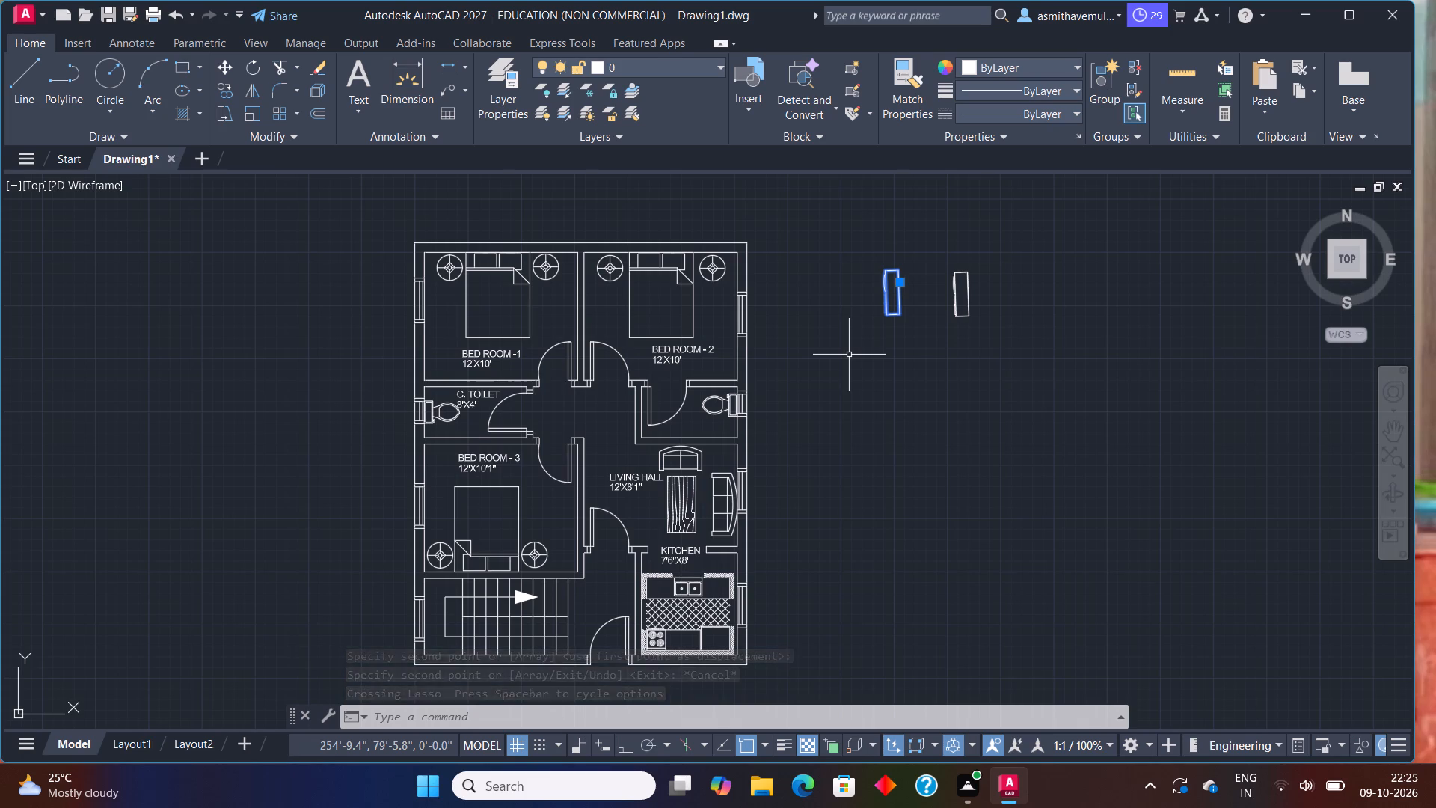
{"action": "key", "text": "m"}
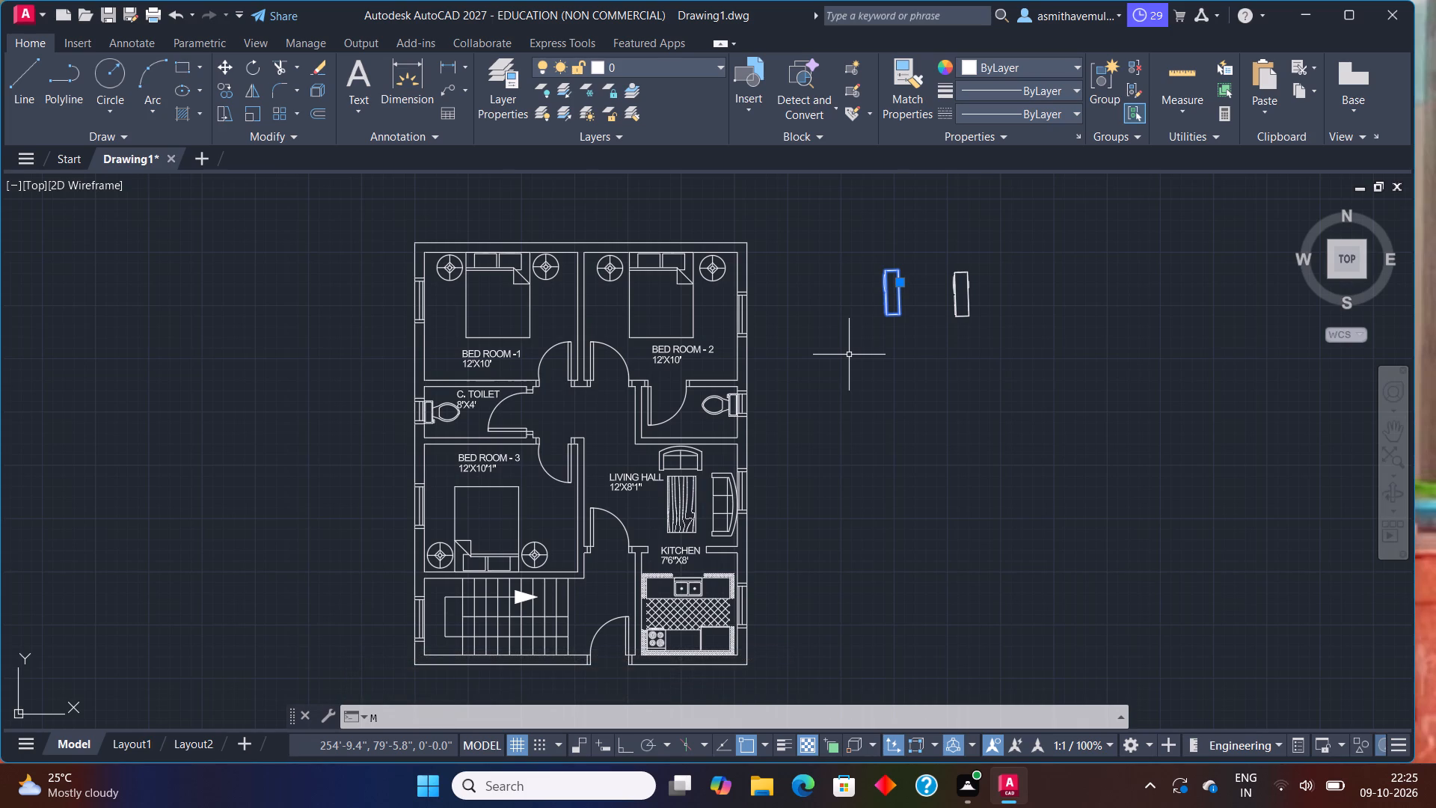
{"action": "key", "text": "Return"}
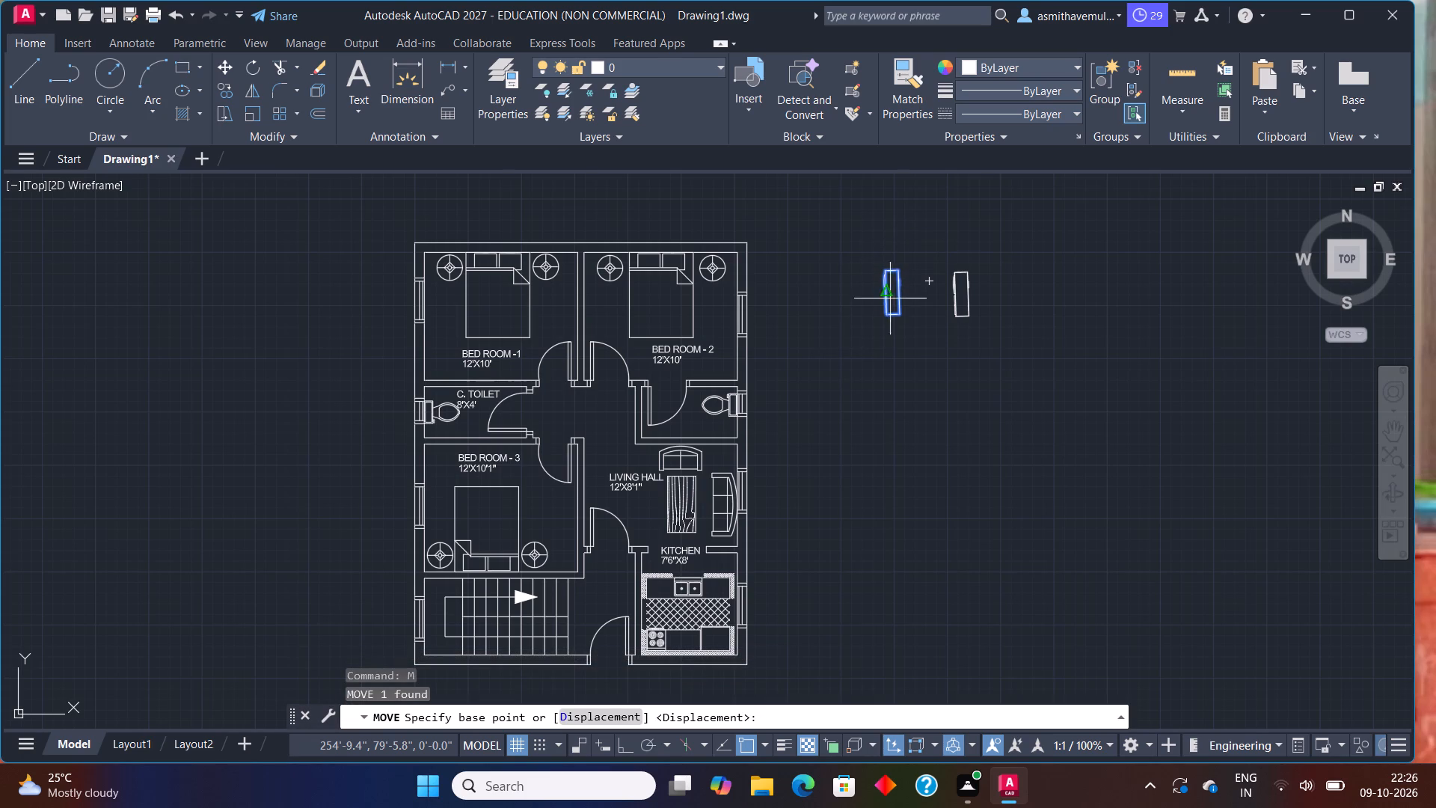
{"action": "left_click", "coordinate": [890, 312]}
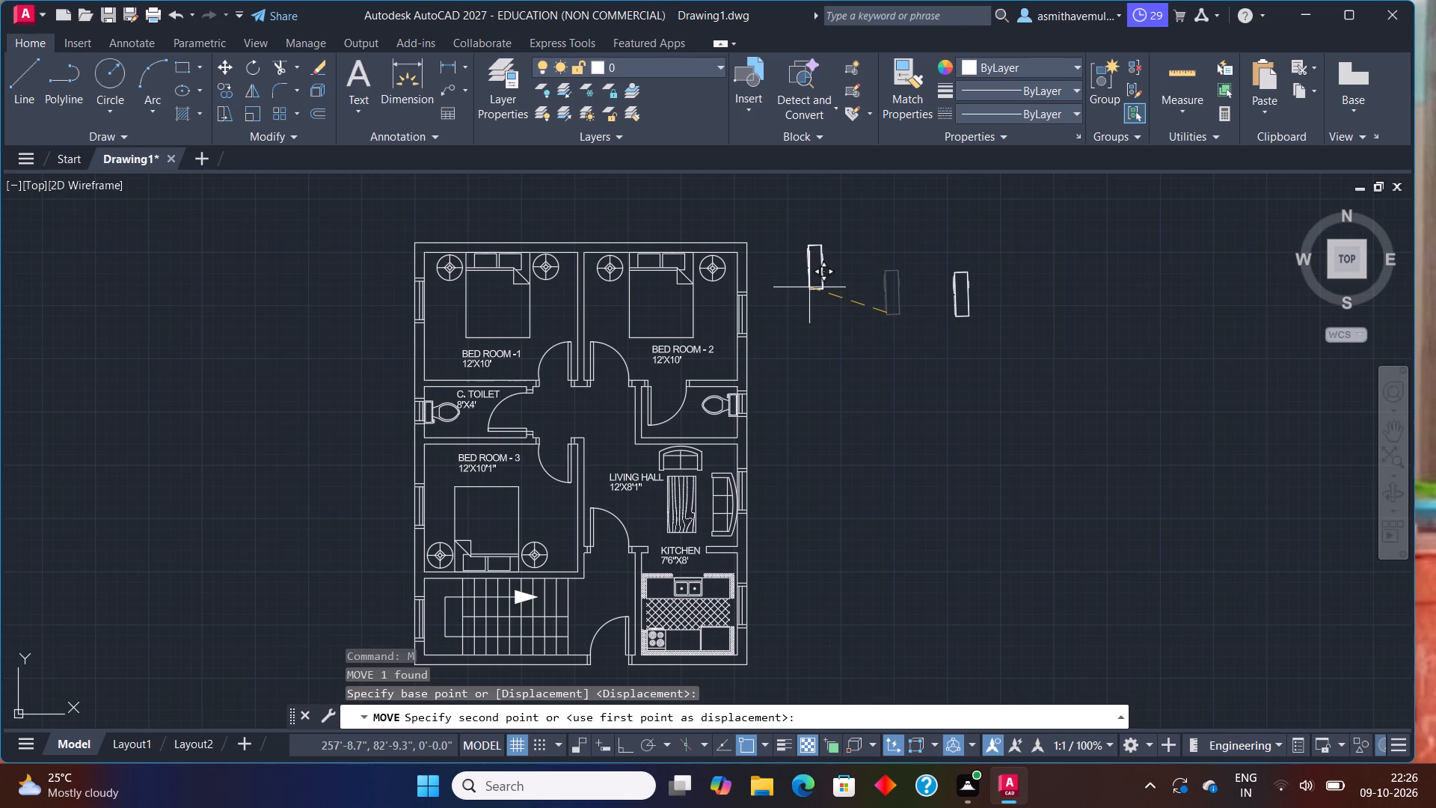
{"action": "scroll", "coordinate": [588, 340], "scroll_direction": "up", "scroll_amount": 1}
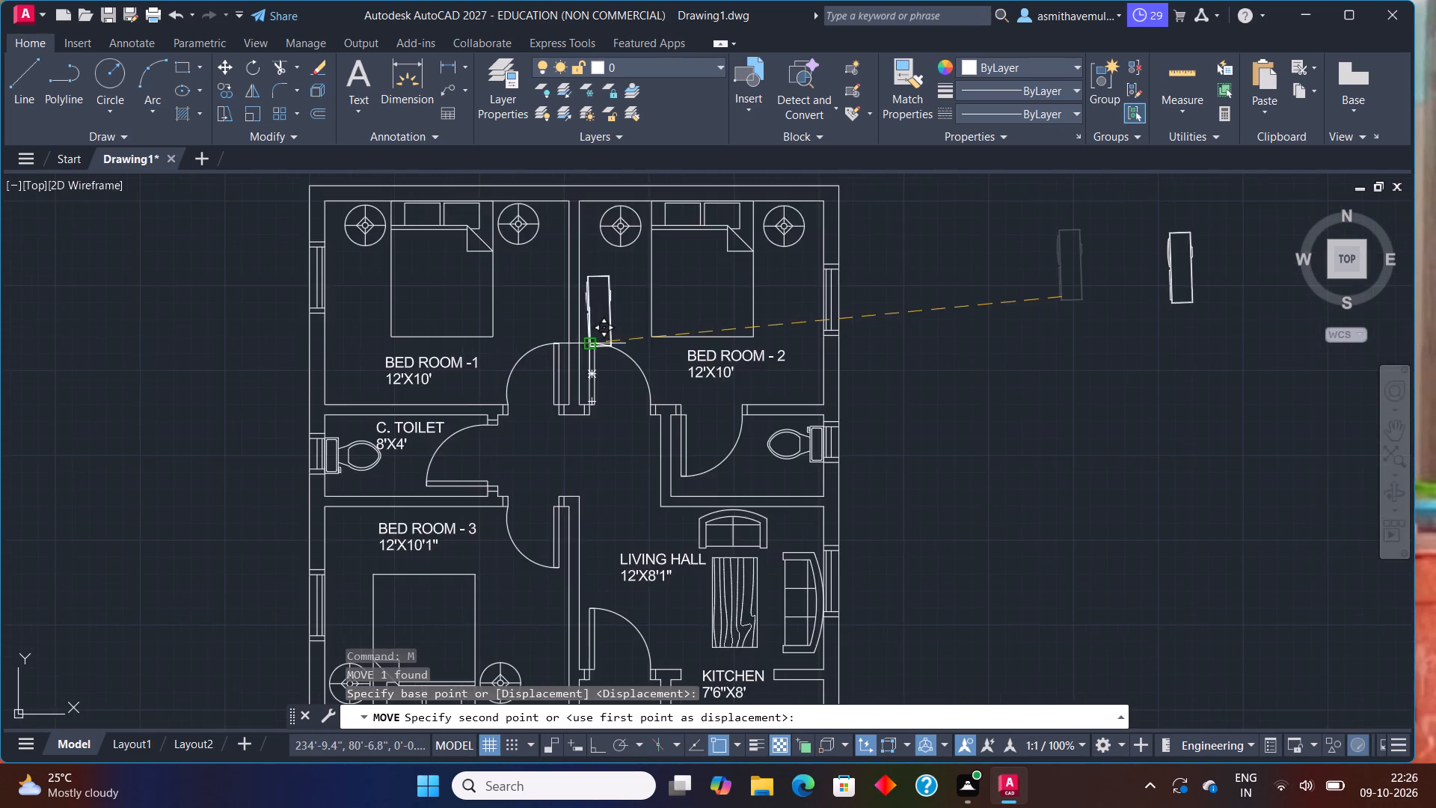
{"action": "scroll", "coordinate": [581, 337], "scroll_direction": "up", "scroll_amount": 1}
{"action": "scroll", "coordinate": [521, 323], "scroll_direction": "up", "scroll_amount": 1}
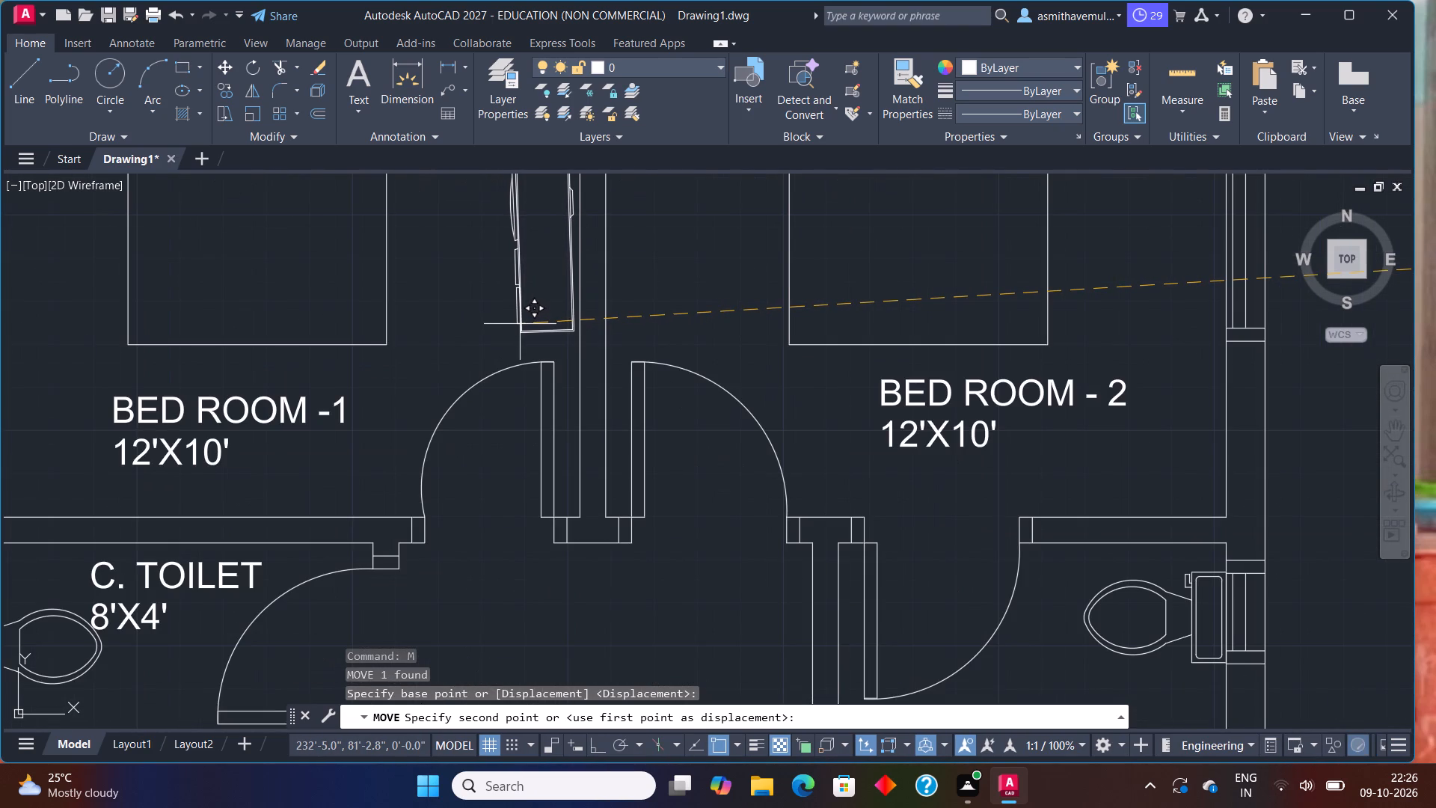
{"action": "left_click", "coordinate": [520, 324]}
{"action": "scroll", "coordinate": [806, 385], "scroll_direction": "down", "scroll_amount": 1}
{"action": "scroll", "coordinate": [883, 397], "scroll_direction": "down", "scroll_amount": 1}
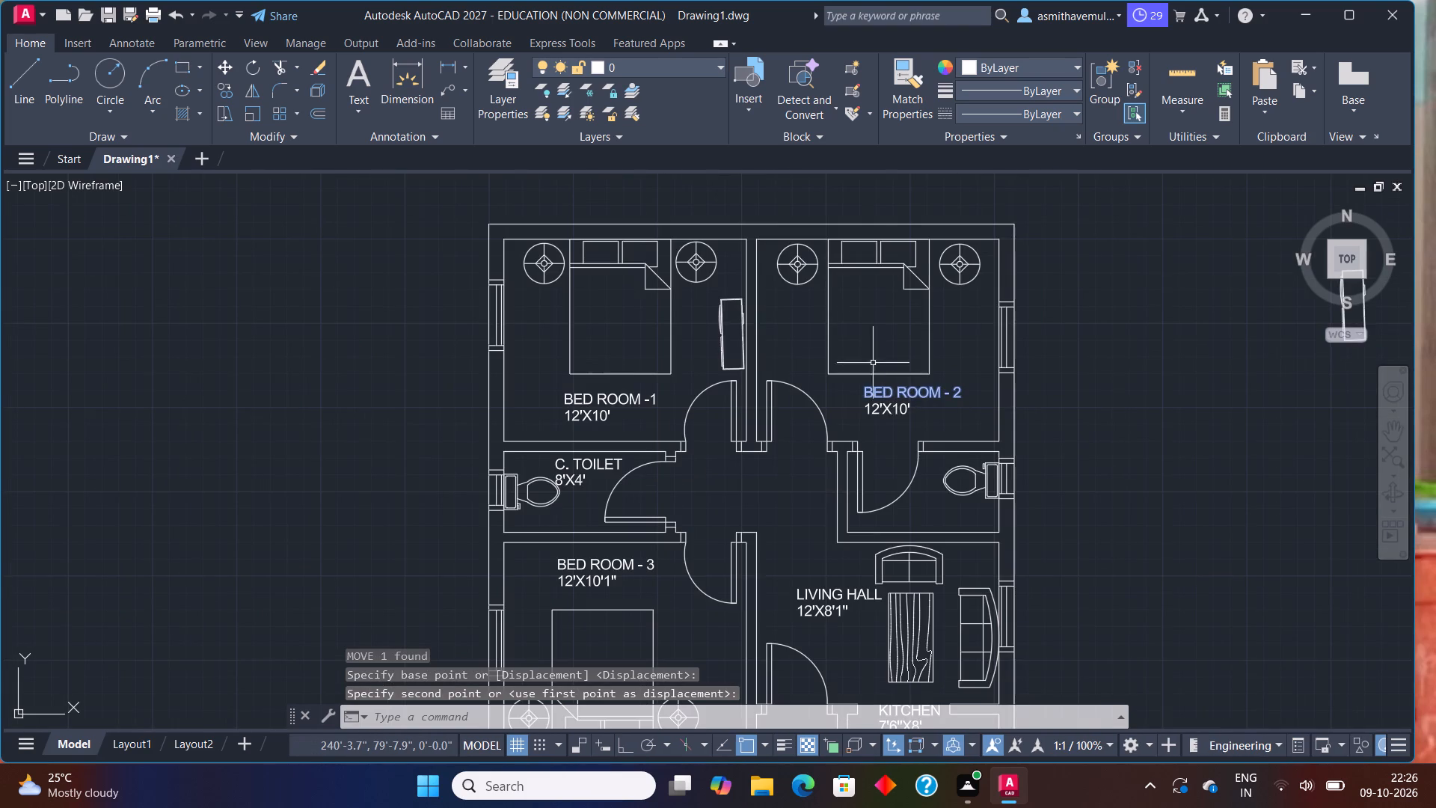
Fine-tune the Entertainment Center's position in BED ROOM -1 with small moves so its back stands just clear of the east wall.
{"action": "scroll", "coordinate": [693, 326], "scroll_direction": "up", "scroll_amount": 2}
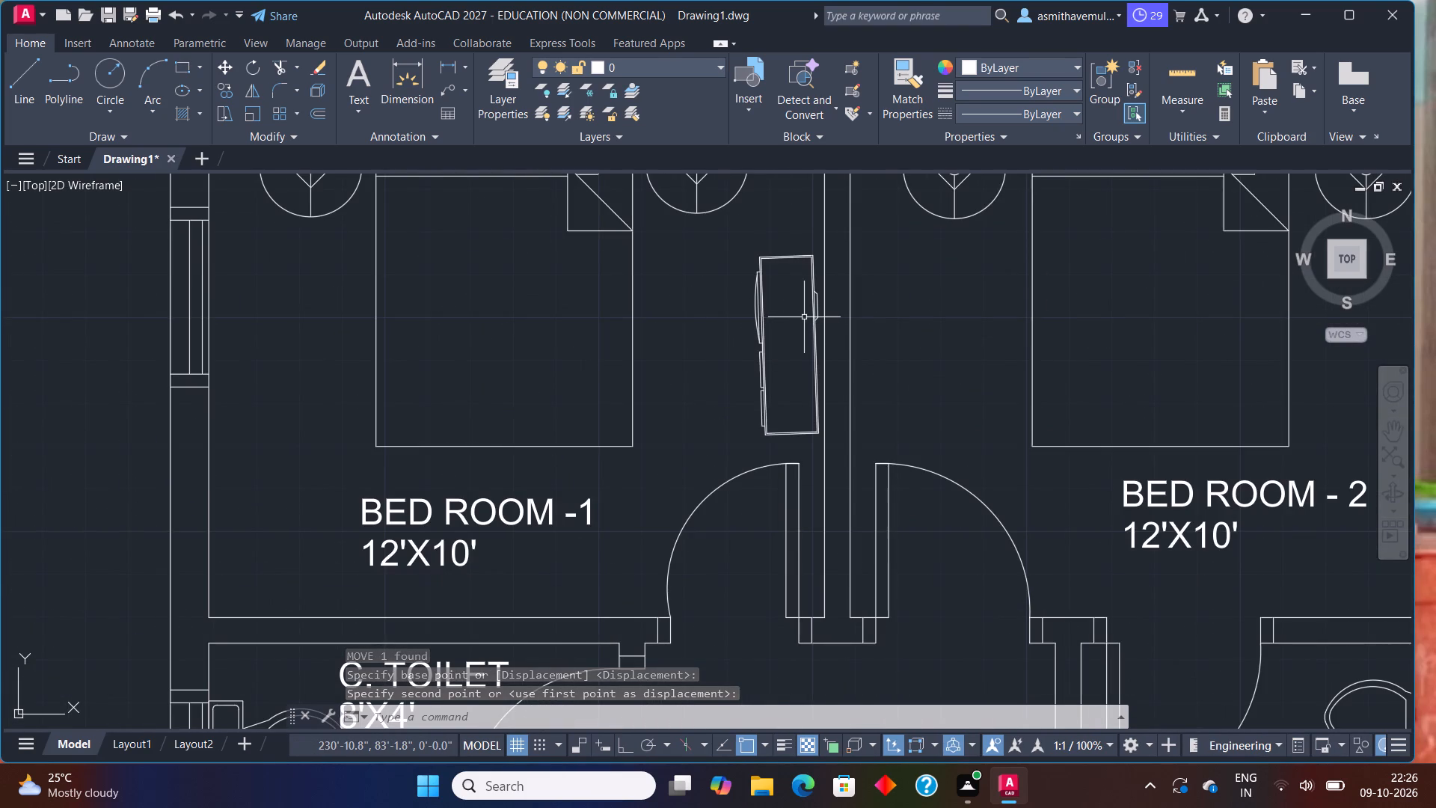
{"action": "left_click", "coordinate": [811, 314]}
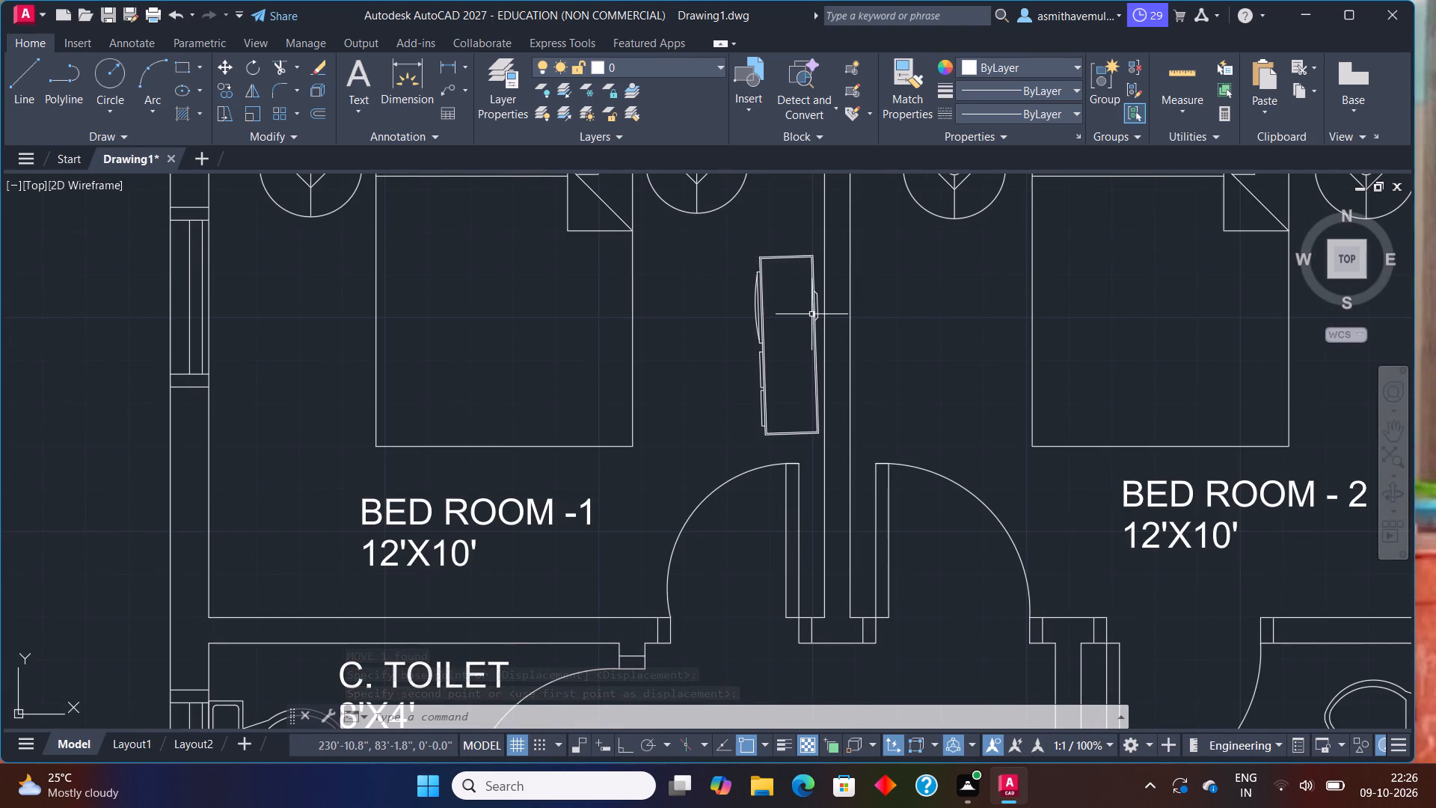
{"action": "key", "text": "m"}
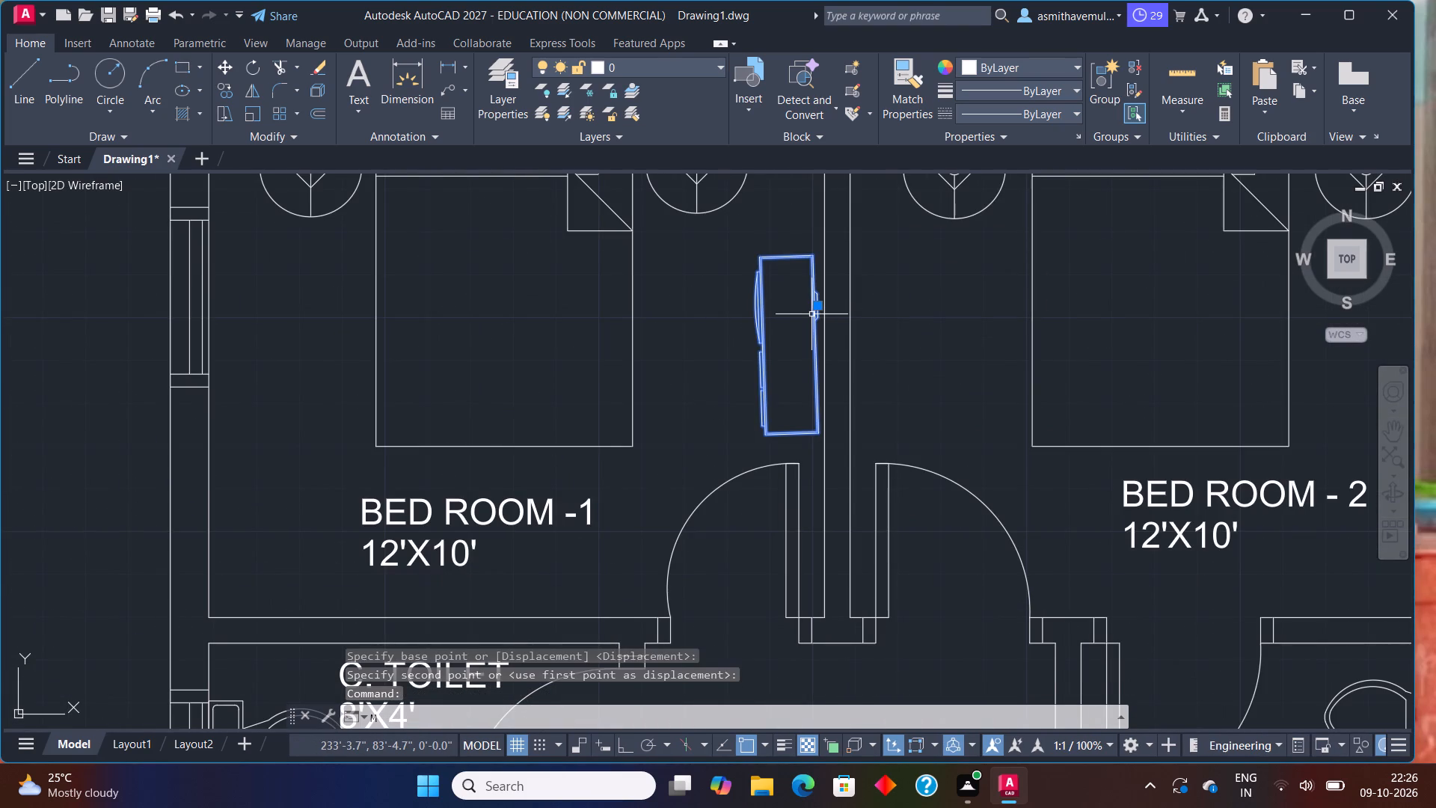
{"action": "key", "text": "Return"}
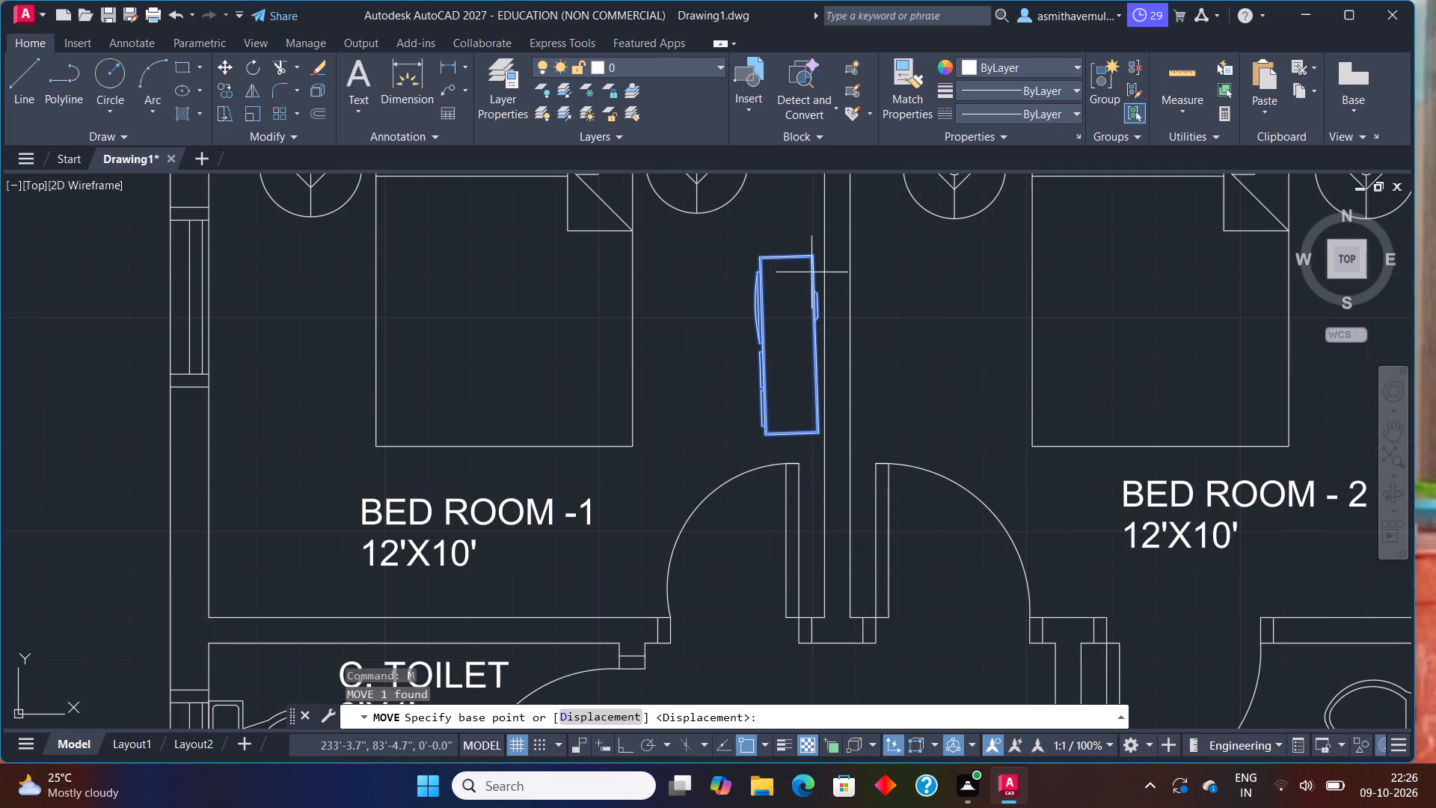
{"action": "left_click", "coordinate": [811, 260]}
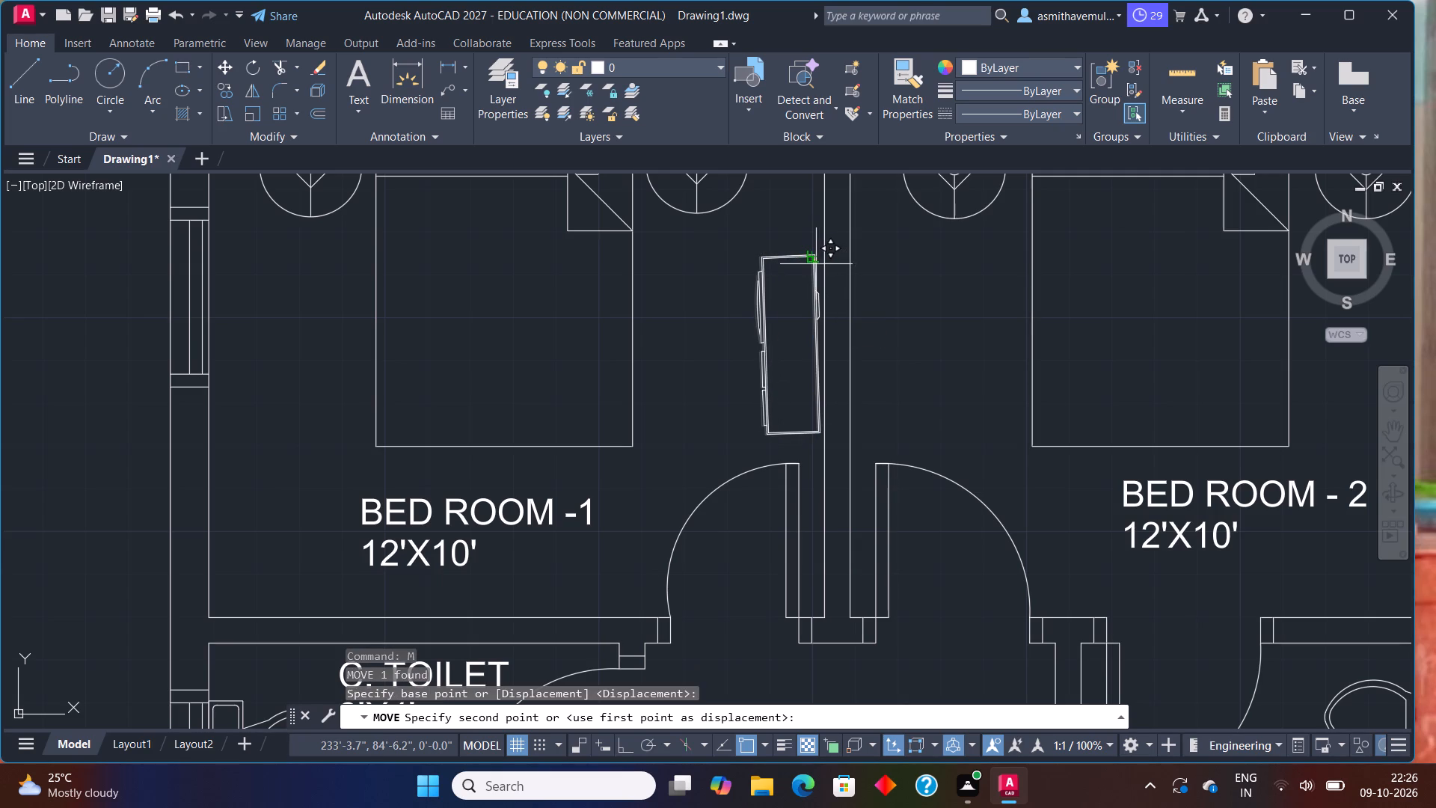
{"action": "left_click", "coordinate": [819, 260]}
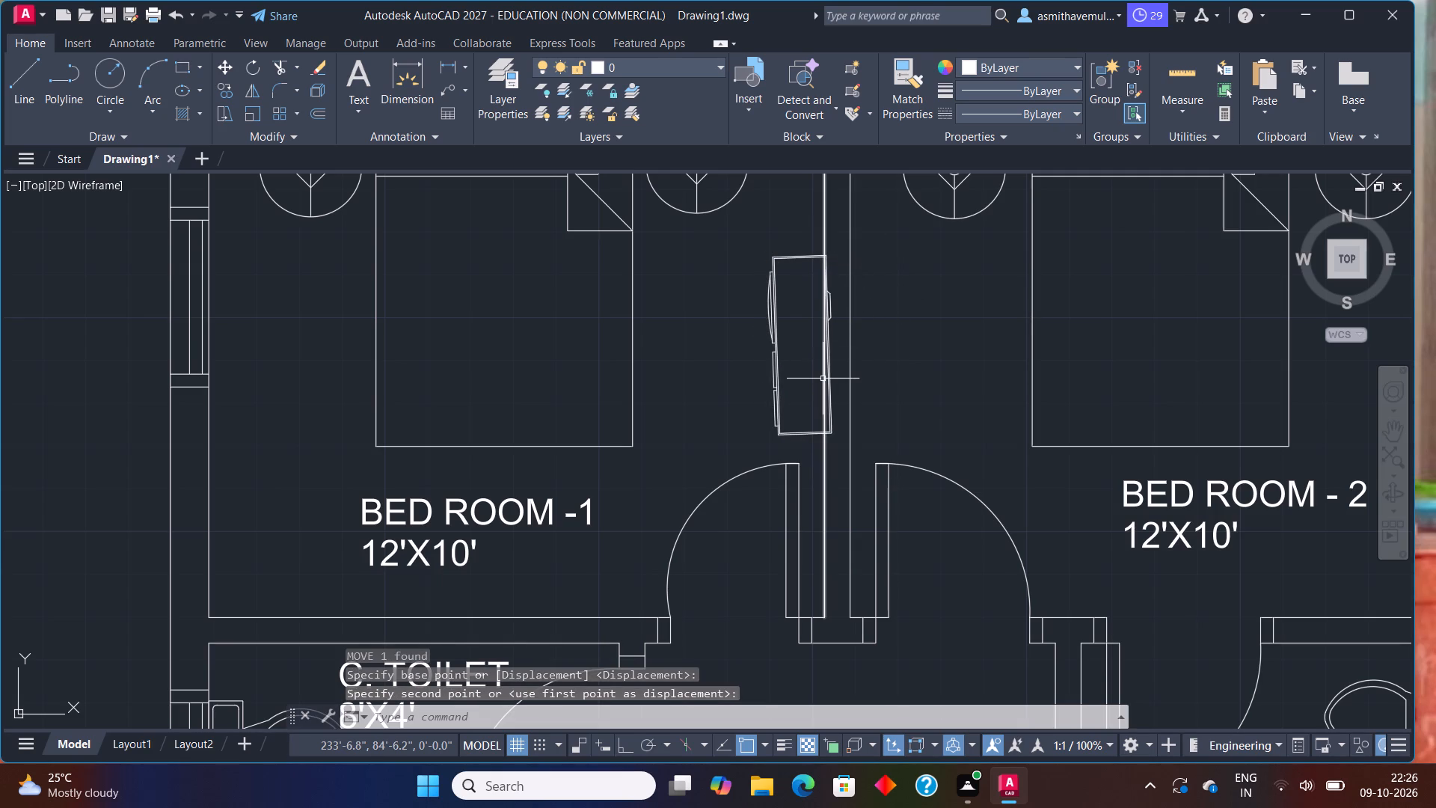
{"action": "left_click", "coordinate": [826, 381]}
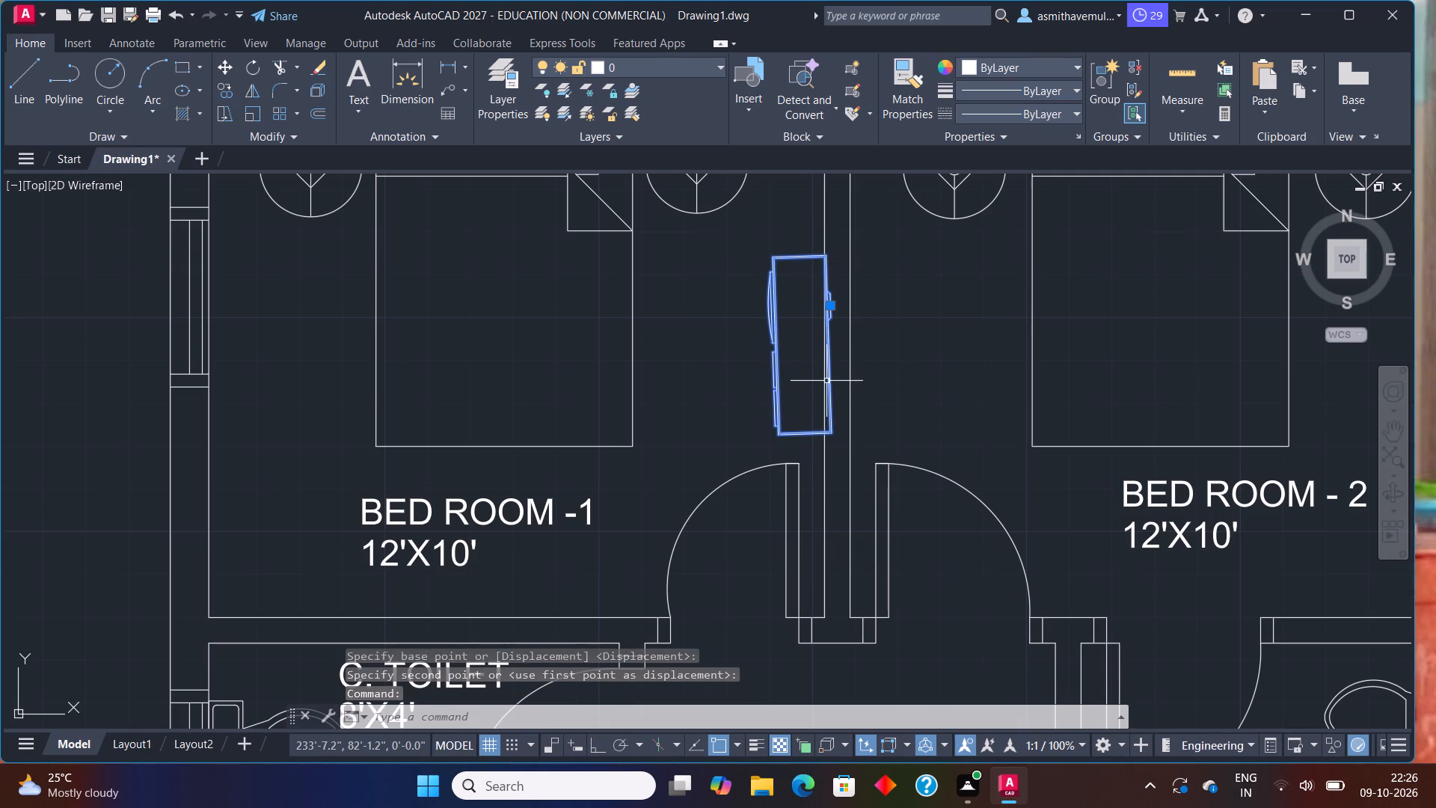
{"action": "key", "text": "m"}
{"action": "key", "text": "Return"}
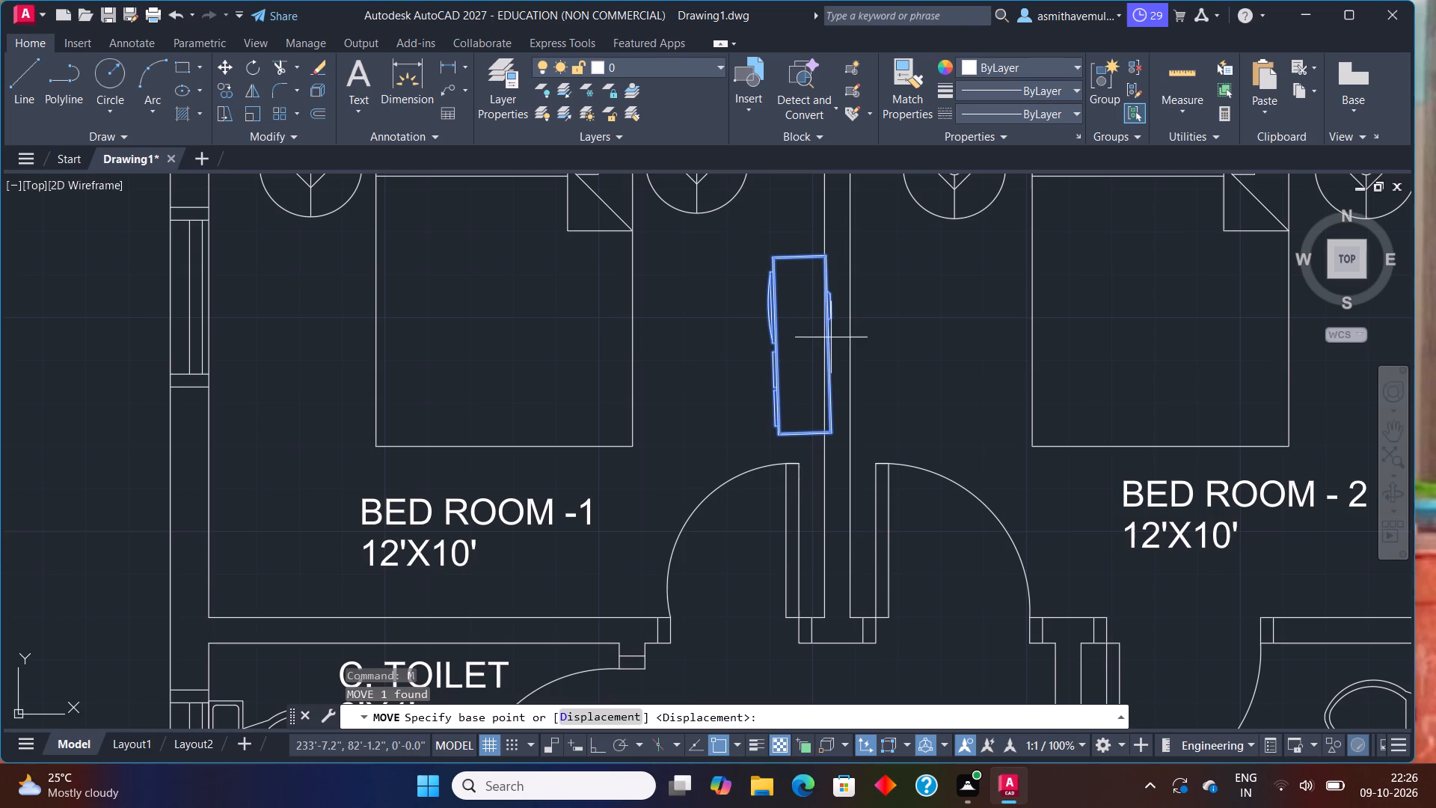
{"action": "left_click", "coordinate": [827, 340]}
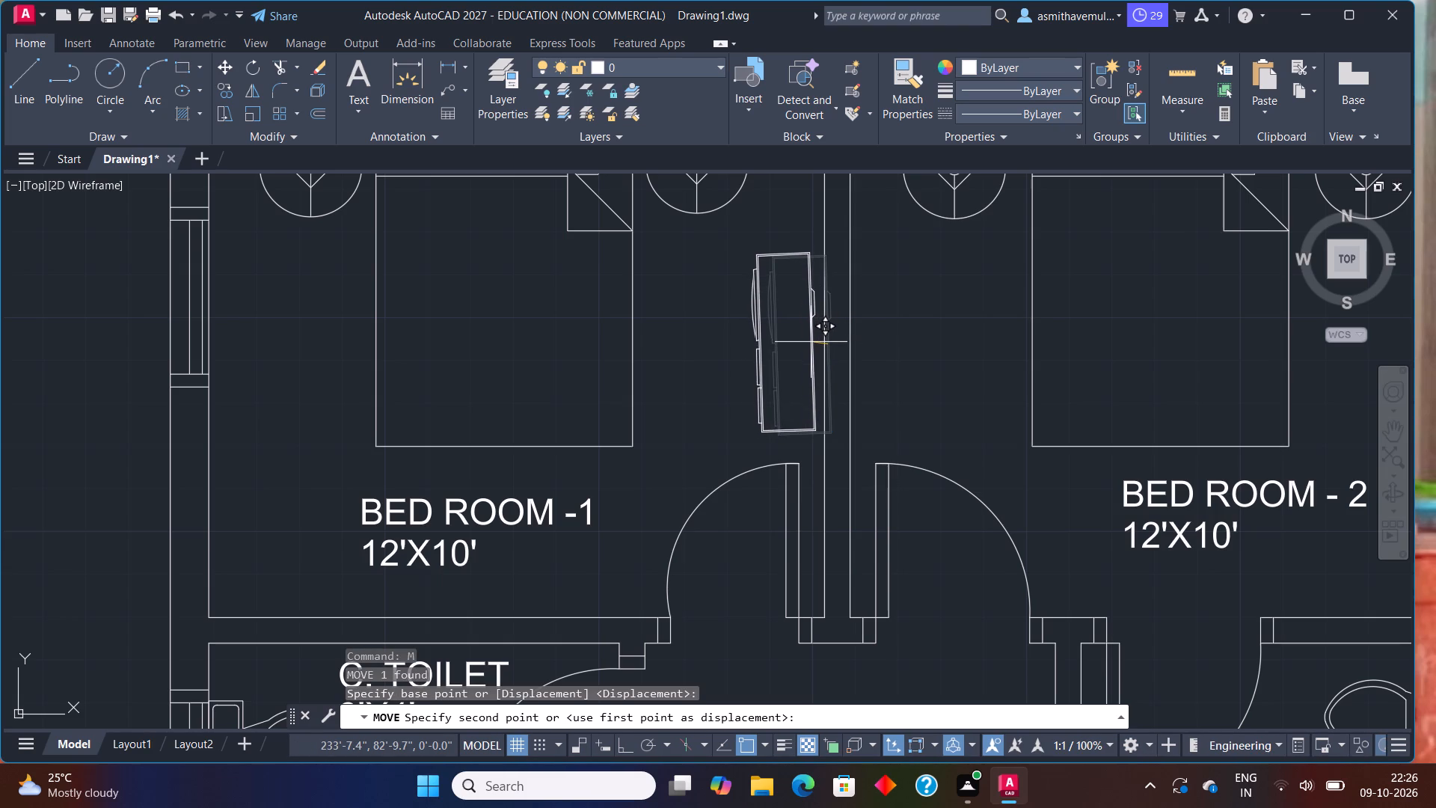
{"action": "left_click", "coordinate": [811, 343]}
{"action": "scroll", "coordinate": [912, 362], "scroll_direction": "down", "scroll_amount": 2}
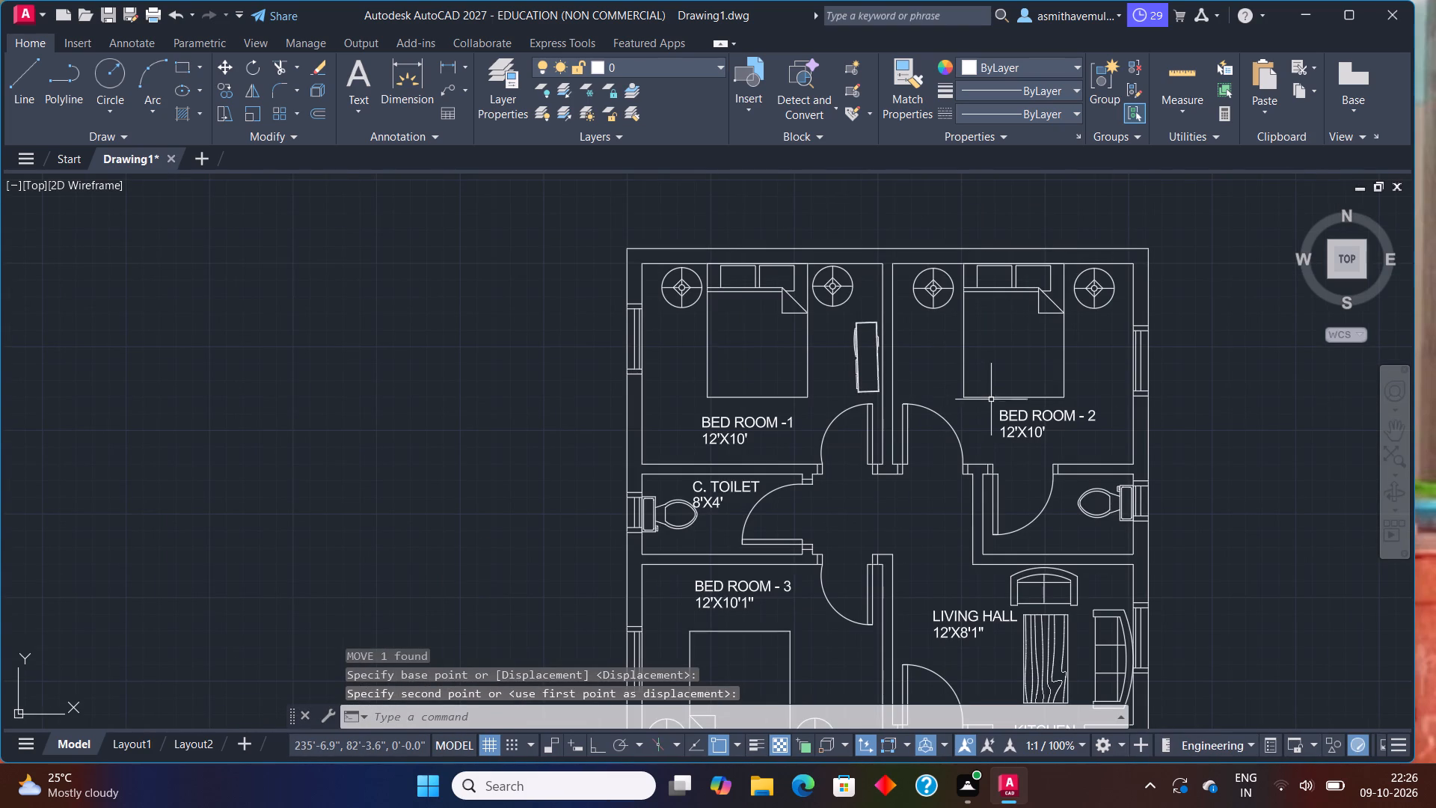
Rotate the remaining Entertainment Center block outside the plan by 180° with Ortho on, so its front faces east.
{"action": "middle_click_drag", "start_coordinate": [1157, 352], "coordinate": [823, 252]}
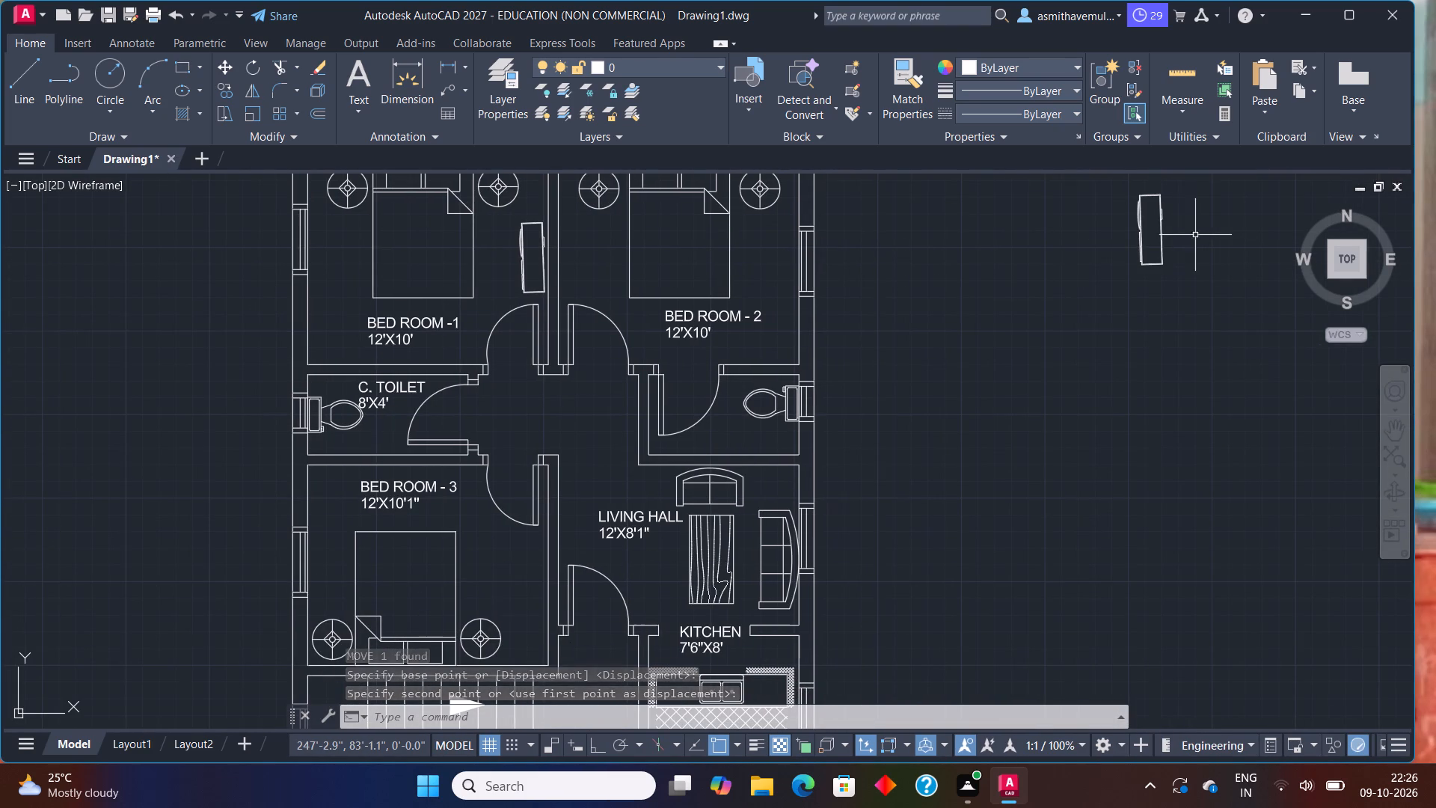
{"action": "left_click_drag", "start_coordinate": [1167, 227], "coordinate": [1063, 313]}
{"action": "type", "text": "RO"}
{"action": "key", "text": "Return"}
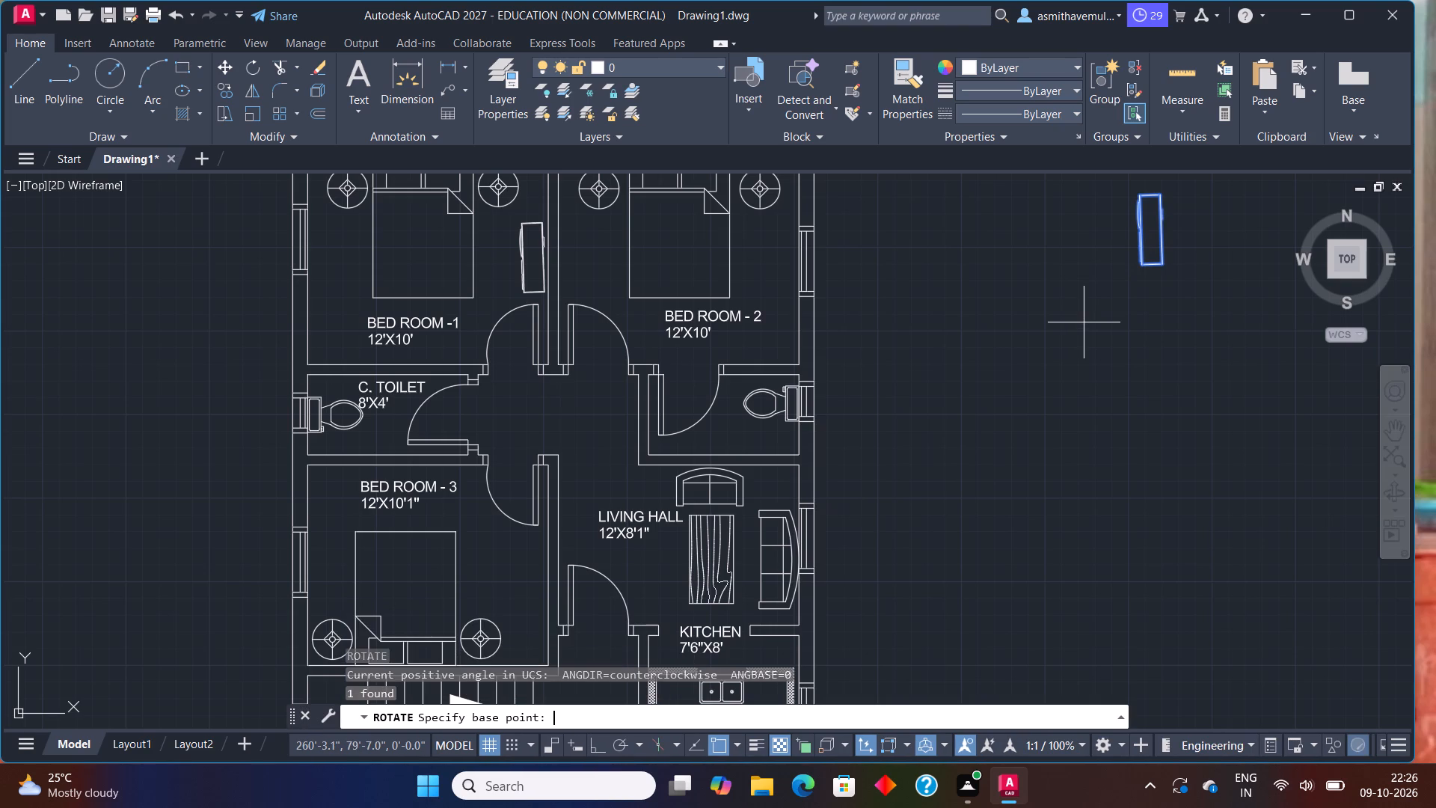
{"action": "middle_click_drag", "start_coordinate": [1087, 390], "coordinate": [1038, 487]}
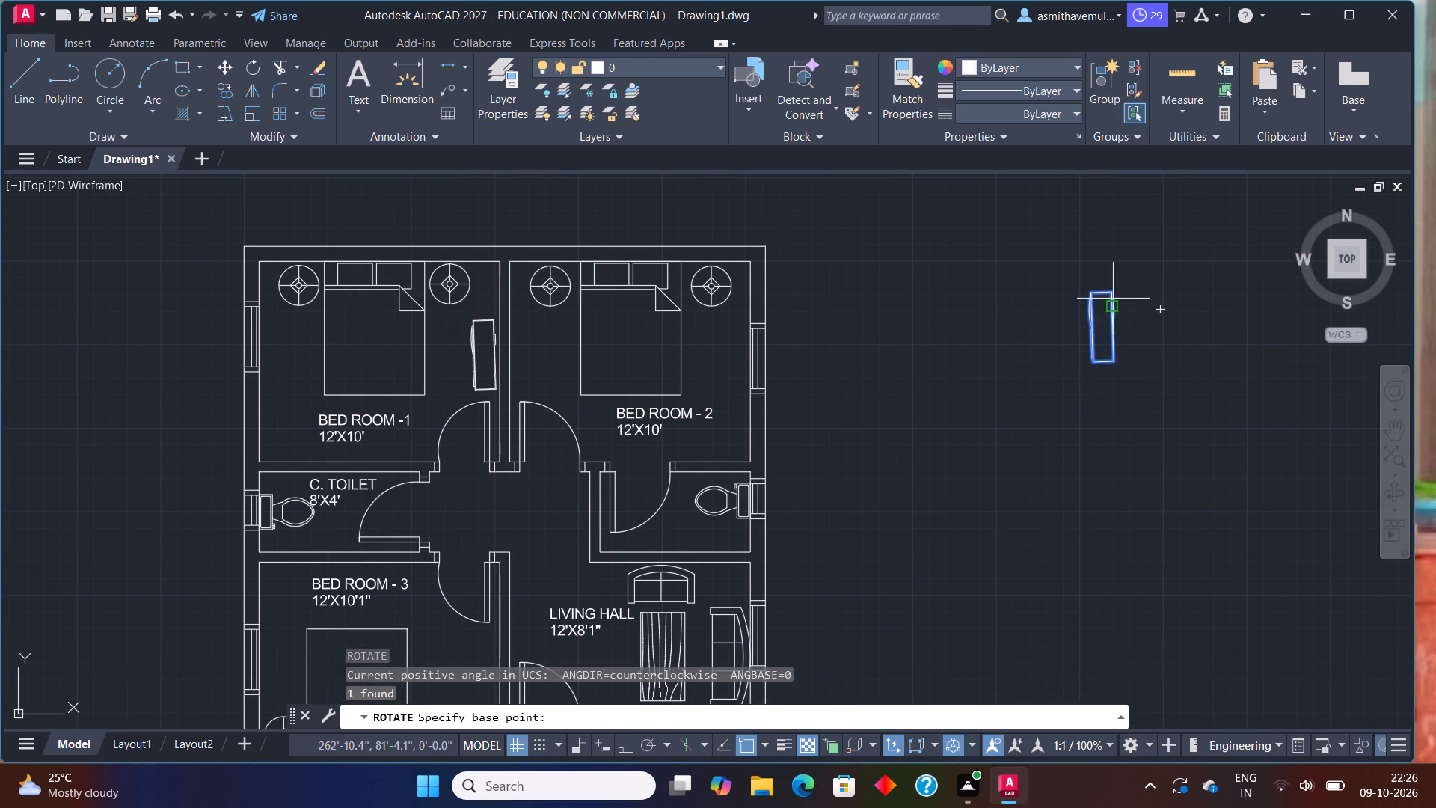
{"action": "left_click", "coordinate": [1114, 298]}
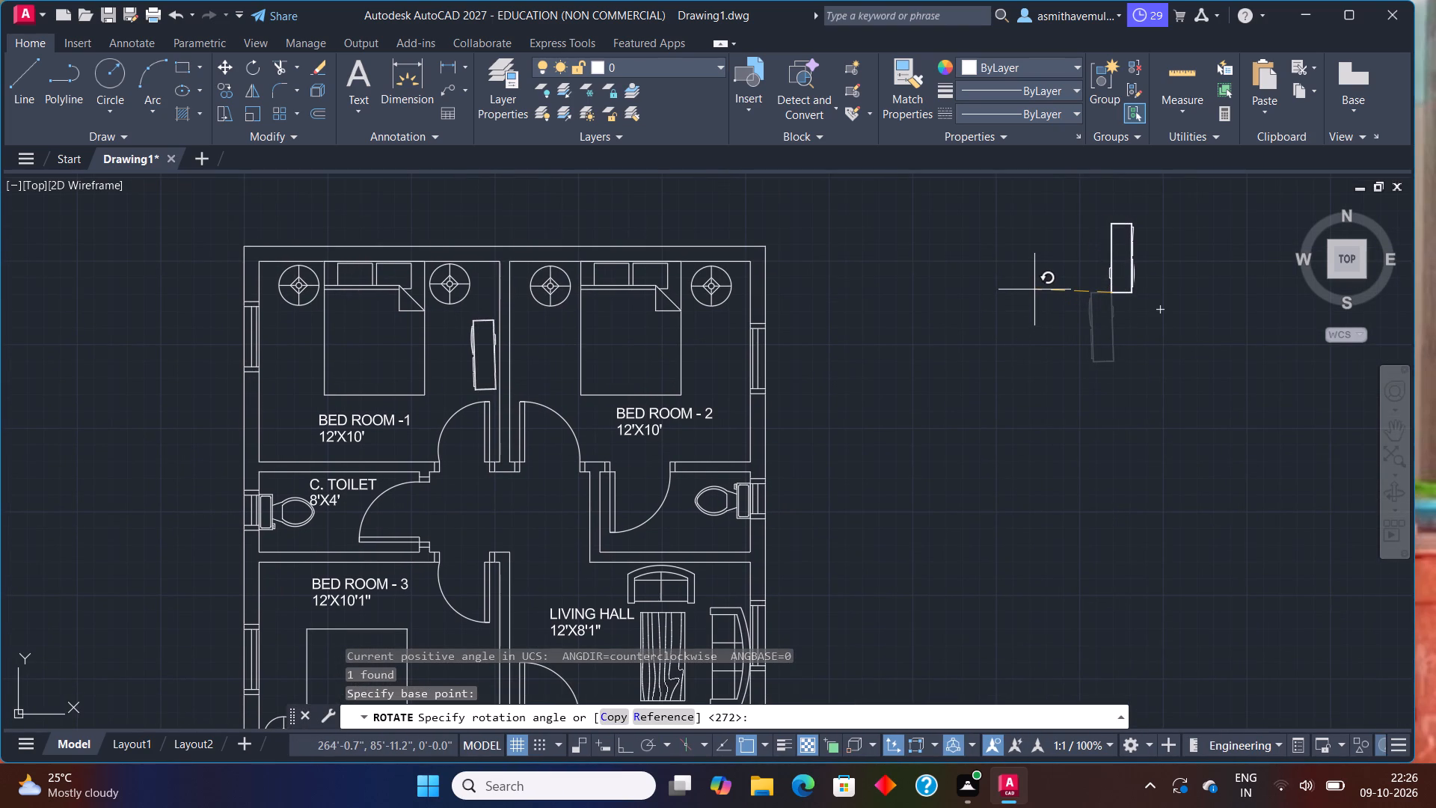
{"action": "key", "text": "F8"}
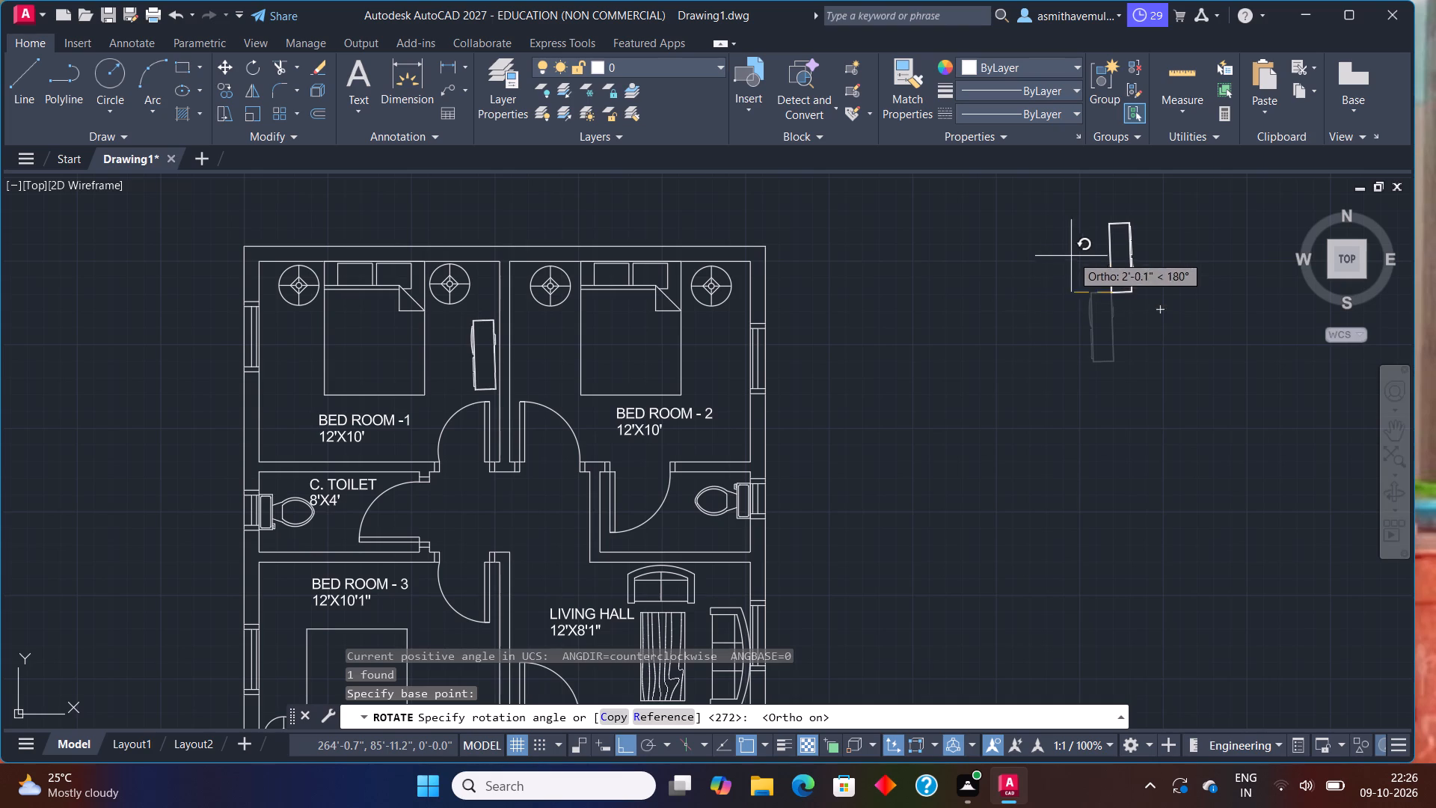
{"action": "left_click", "coordinate": [1073, 268]}
Move the rotated Entertainment Center block into BED ROOM - 2, against its west wall north of the door, with Ortho off.
{"action": "left_click_drag", "start_coordinate": [1174, 268], "coordinate": [1126, 267]}
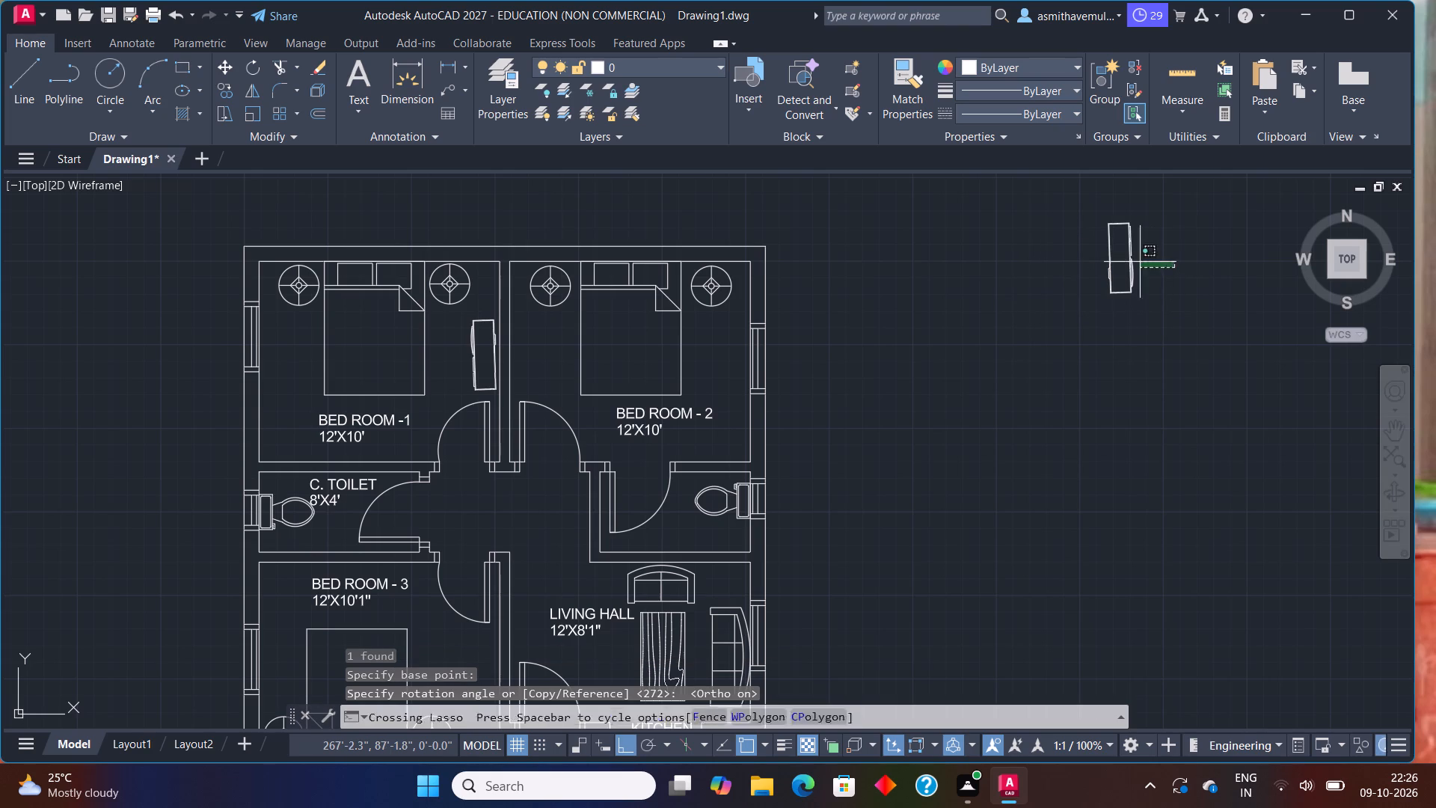
{"action": "left_click_drag", "start_coordinate": [1126, 267], "coordinate": [1028, 319]}
{"action": "key", "text": "m"}
{"action": "key", "text": "Return"}
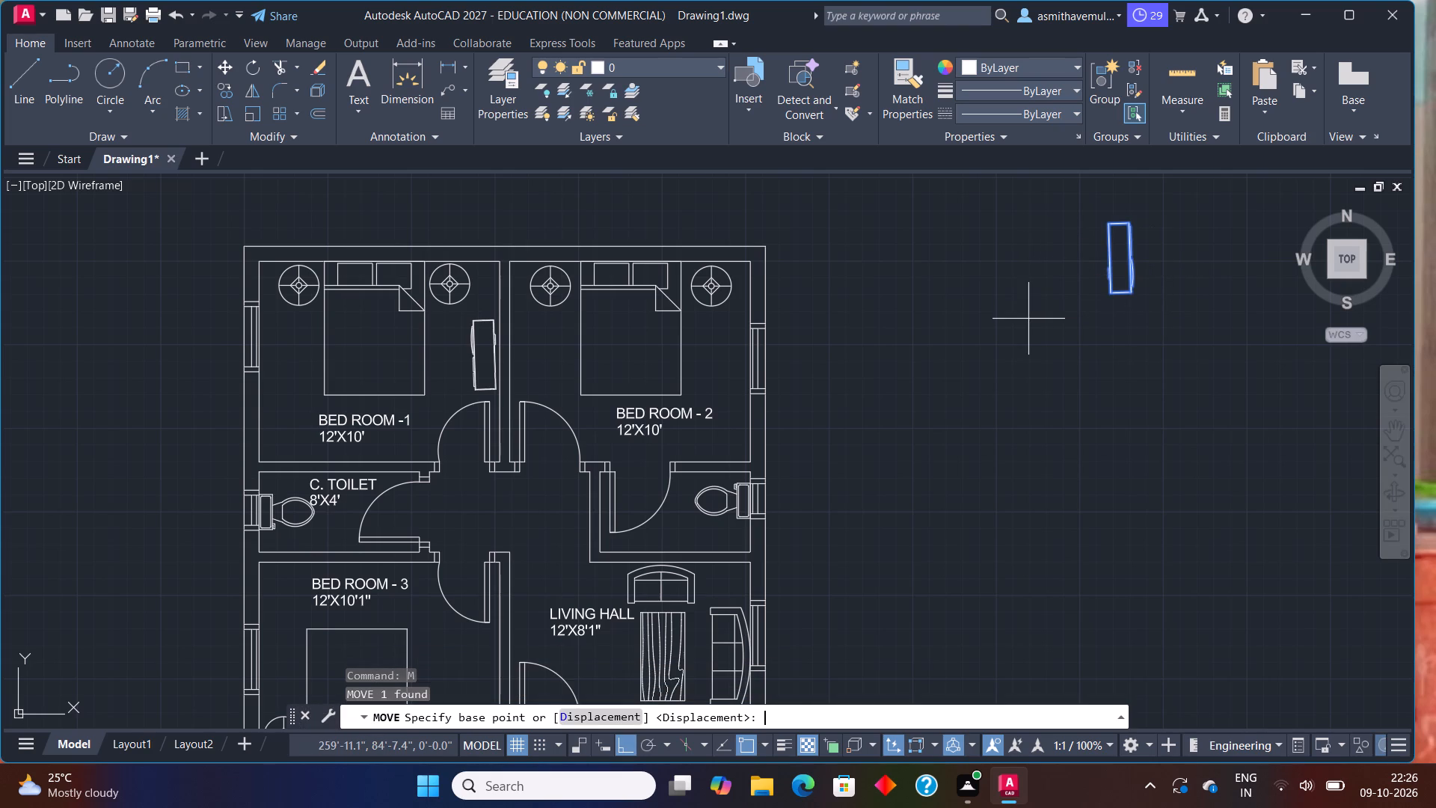
{"action": "key", "text": "F8"}
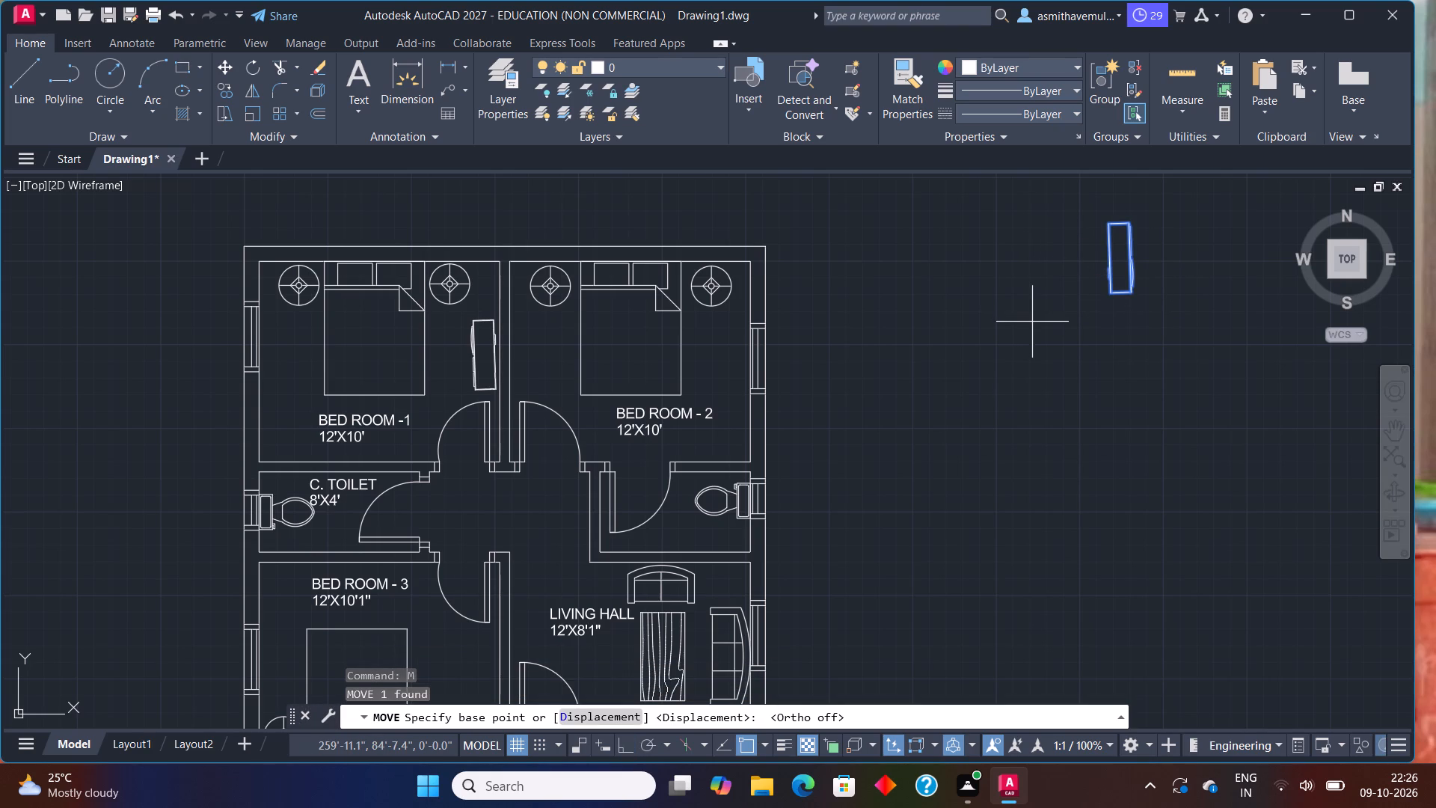
{"action": "left_click", "coordinate": [1112, 256]}
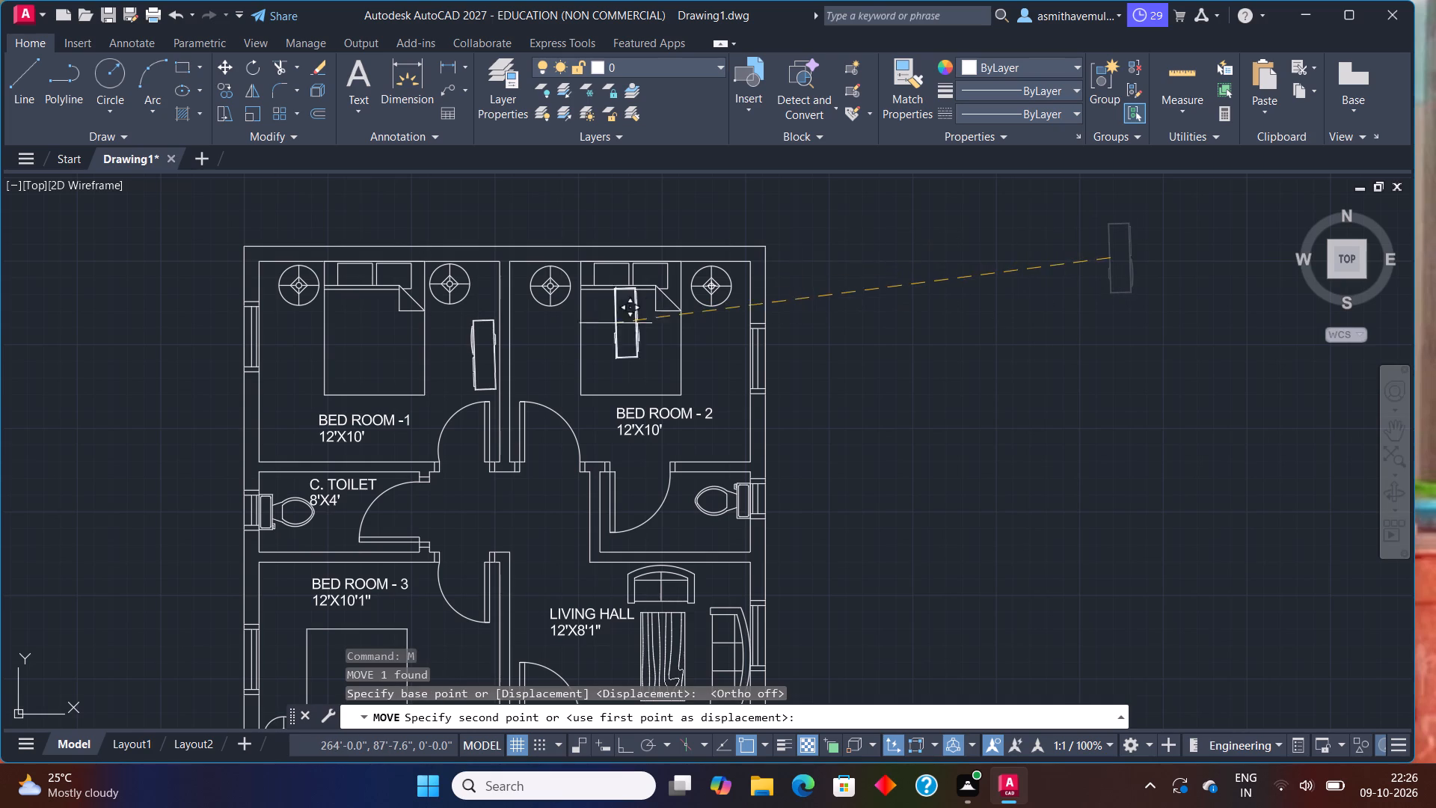
{"action": "scroll", "coordinate": [493, 349], "scroll_direction": "up", "scroll_amount": 2}
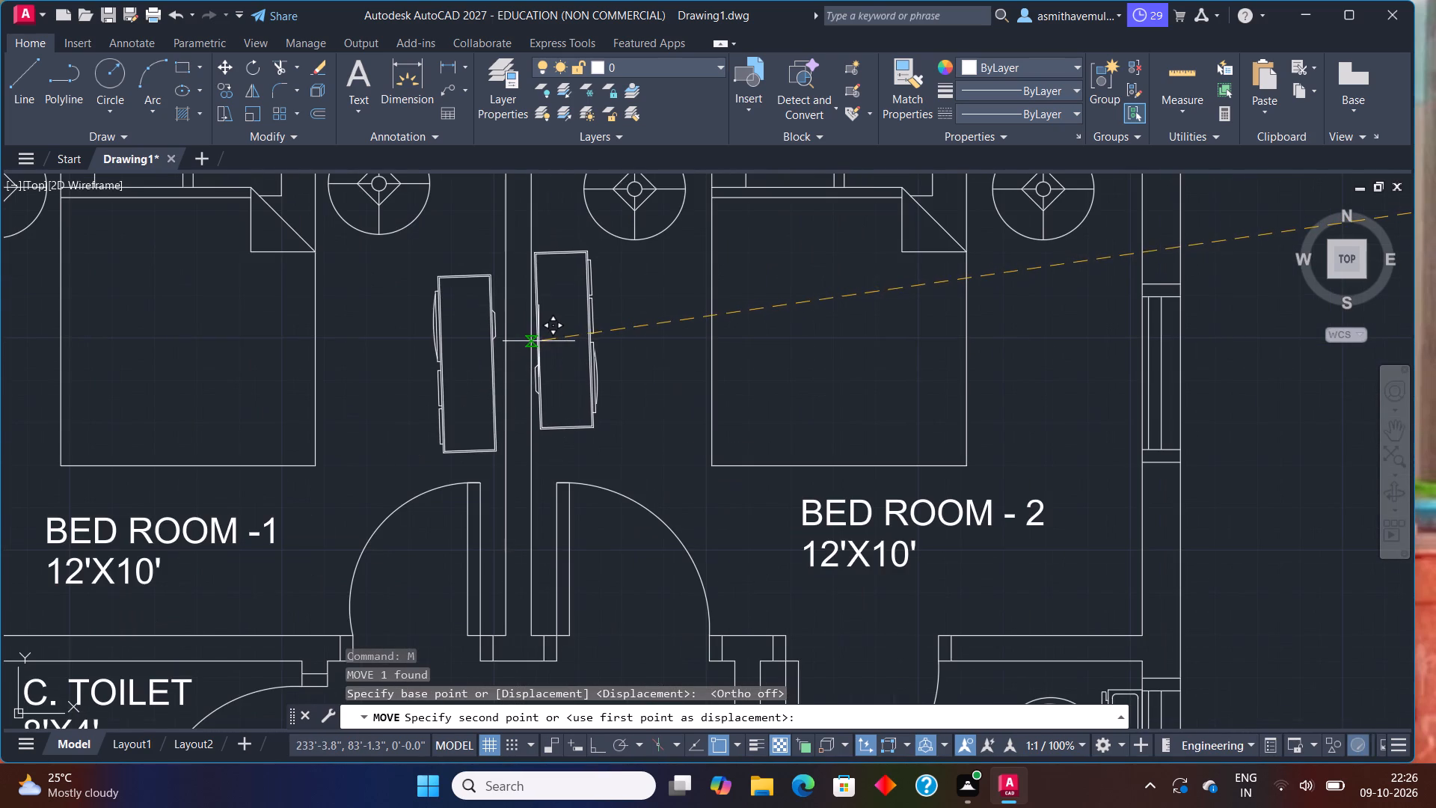
{"action": "left_click", "coordinate": [538, 341]}
{"action": "scroll", "coordinate": [663, 361], "scroll_direction": "down", "scroll_amount": 3}
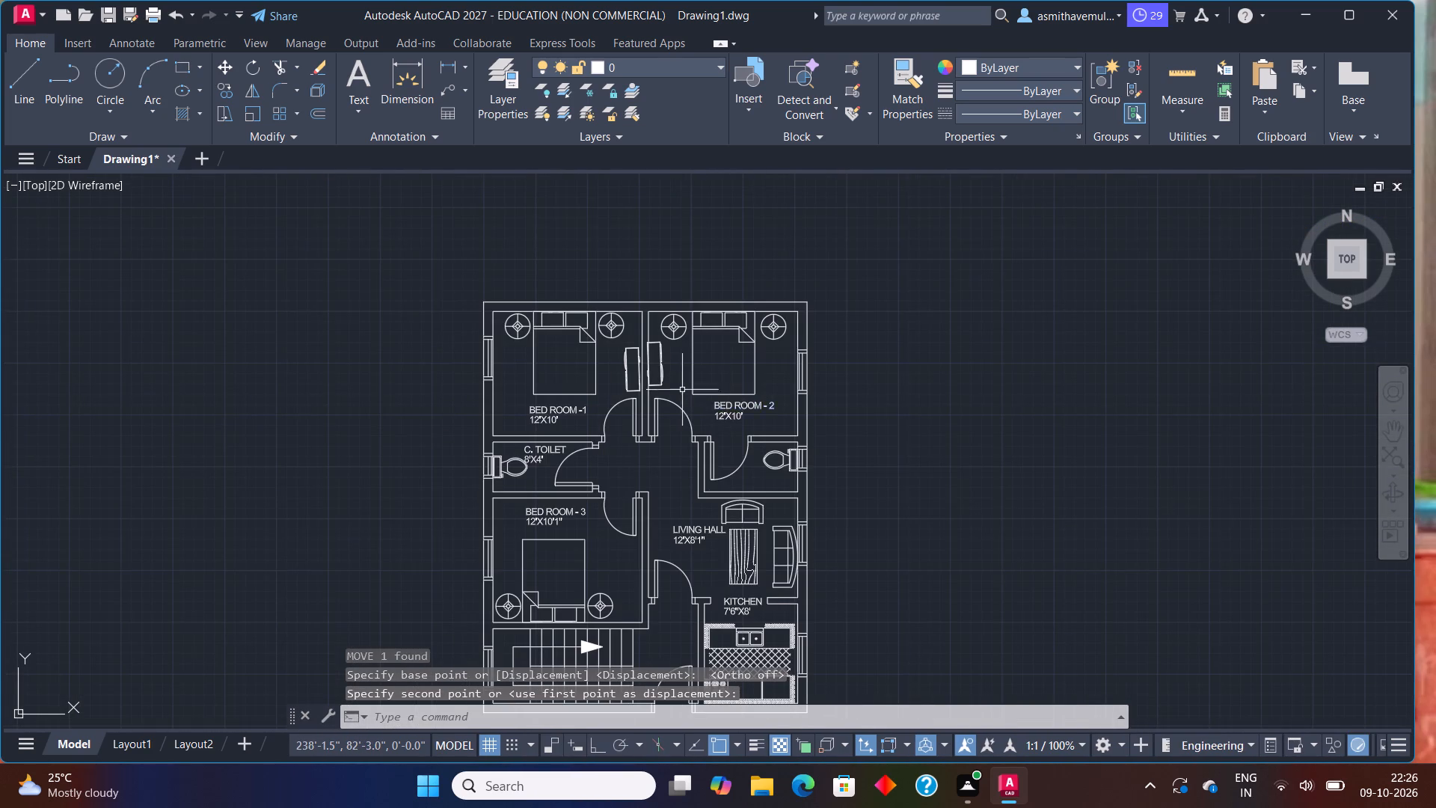
Shift the Entertainment Center in BED ROOM - 2 slightly east so its back clears the wall shared with BED ROOM -1.
{"action": "scroll", "coordinate": [680, 386], "scroll_direction": "up", "scroll_amount": 3}
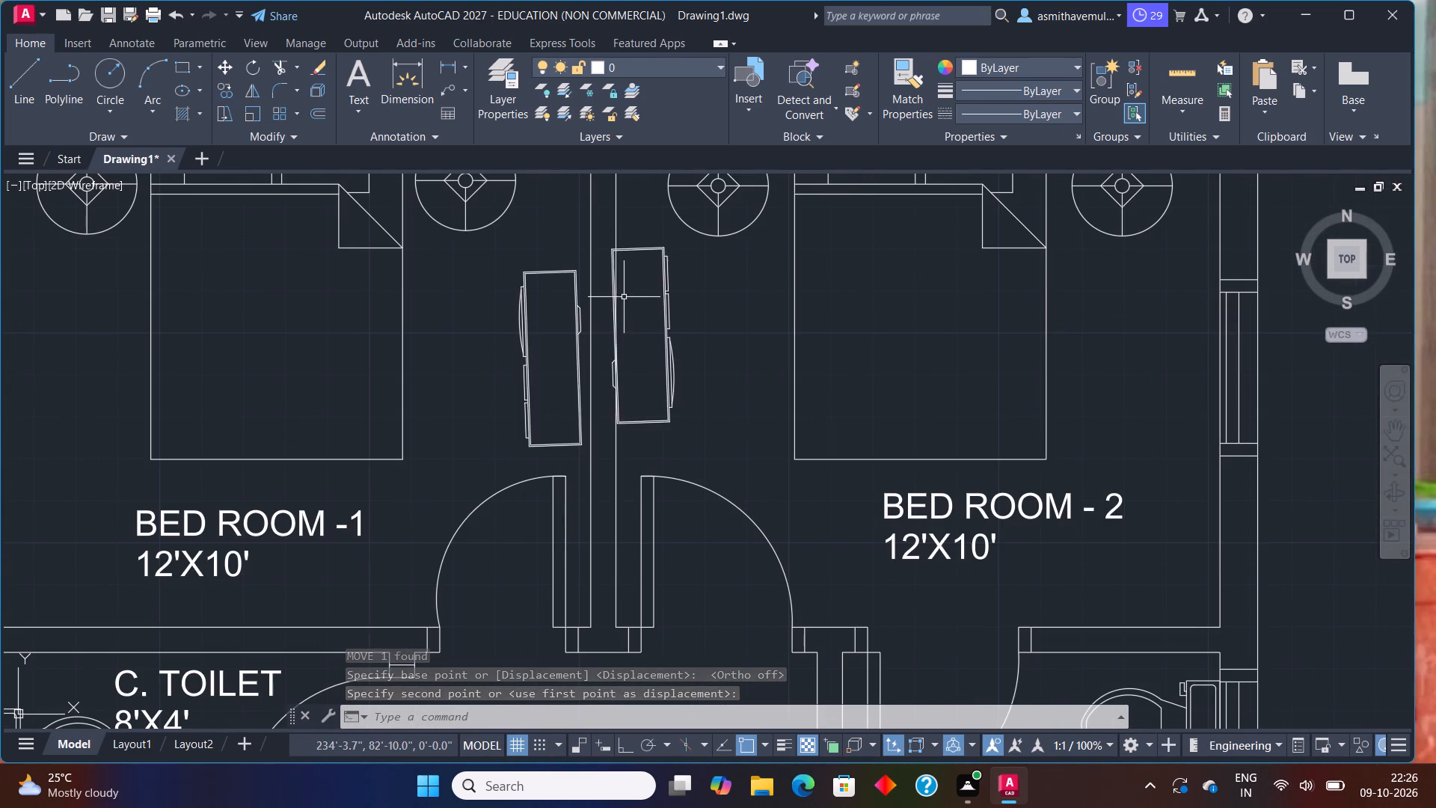
{"action": "left_click", "coordinate": [613, 287]}
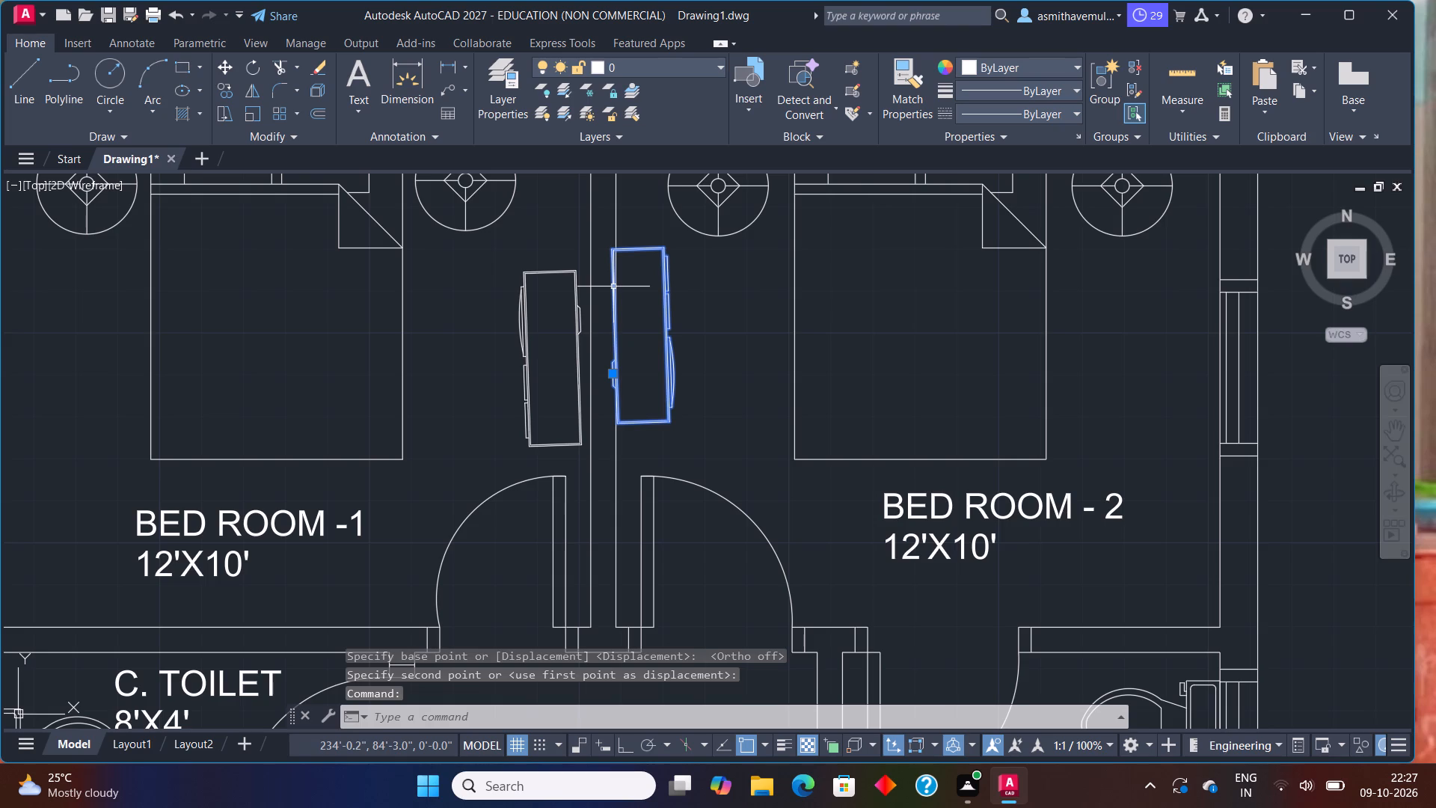
{"action": "key", "text": "m"}
{"action": "key", "text": "Return"}
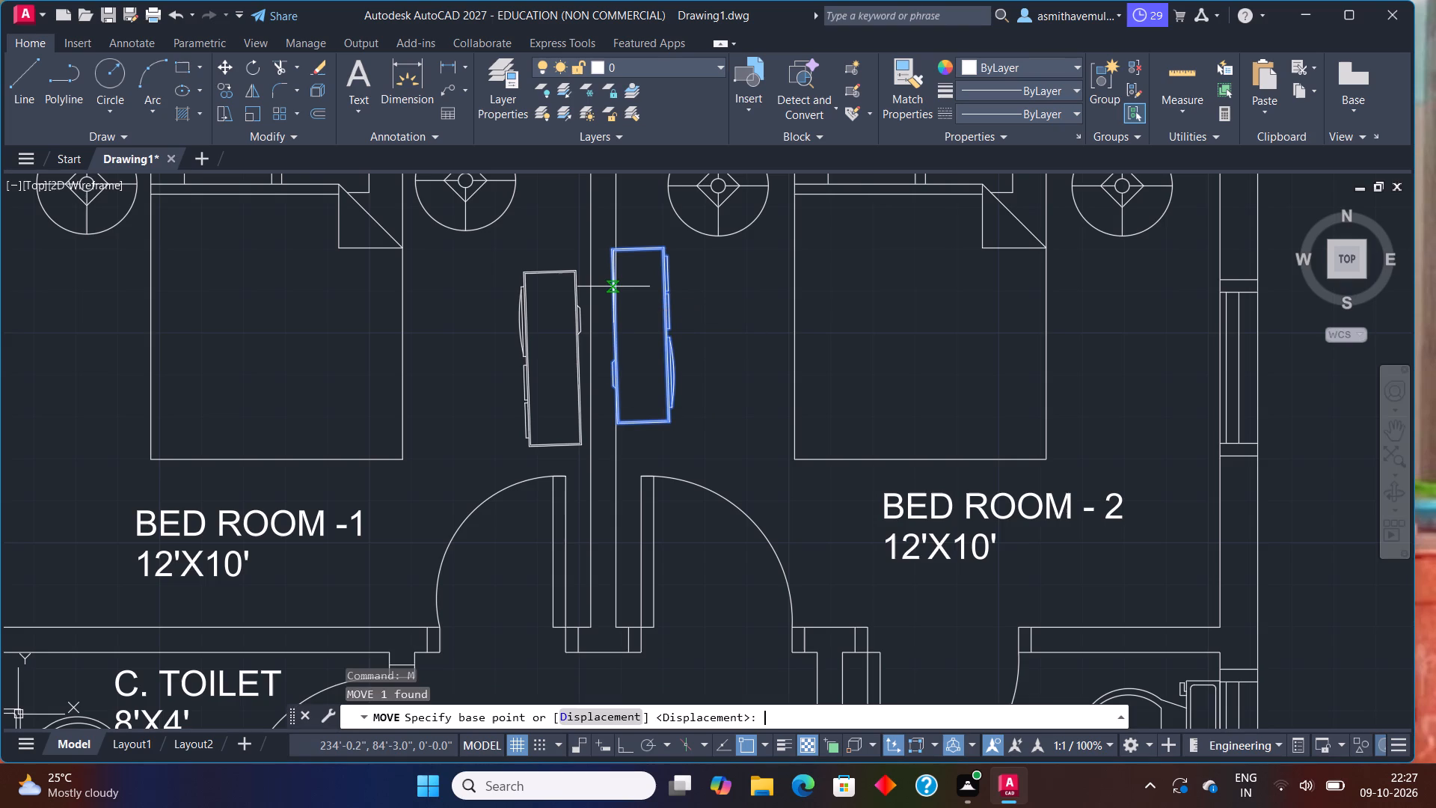
{"action": "scroll", "coordinate": [613, 287], "scroll_direction": "up", "scroll_amount": 1}
{"action": "left_click", "coordinate": [611, 382]}
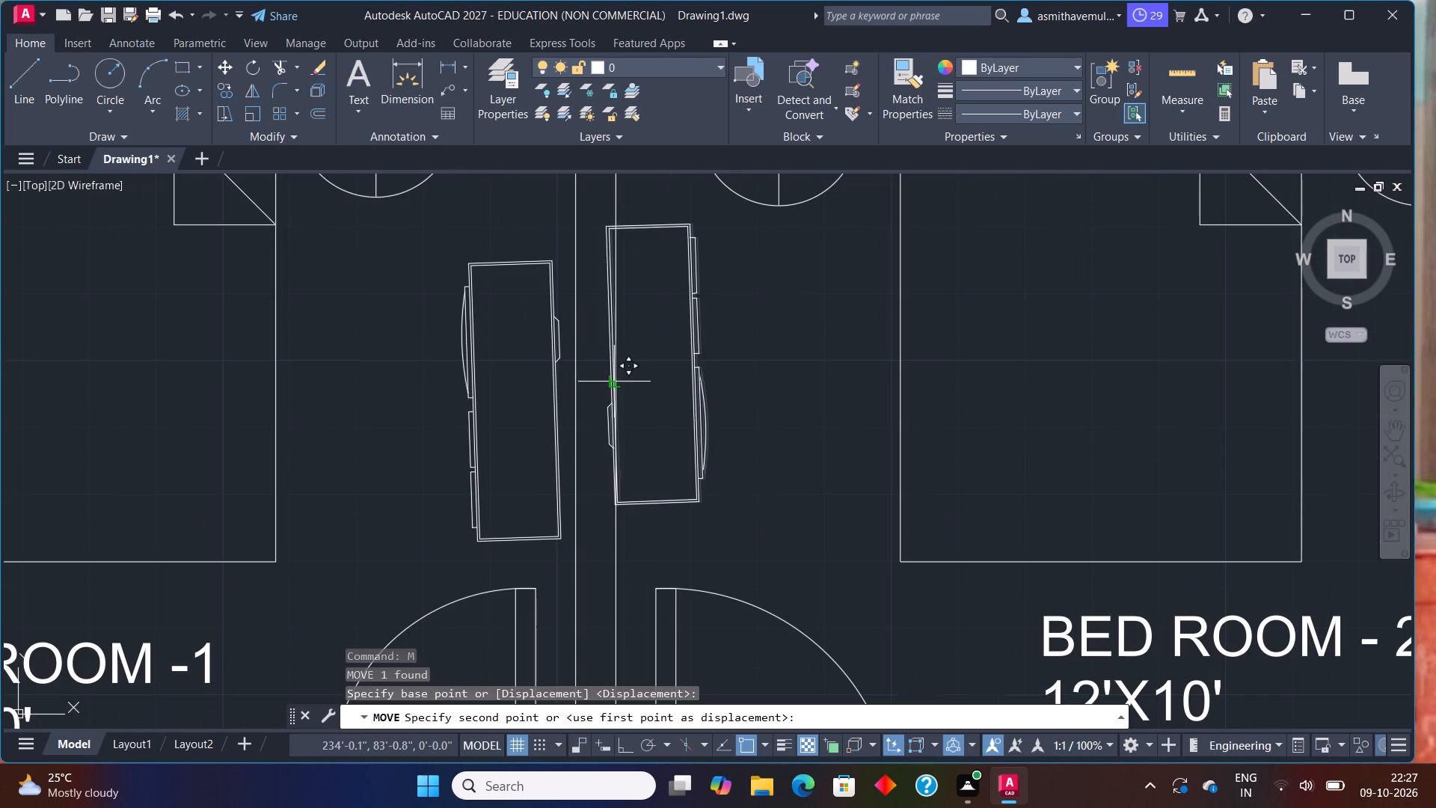
{"action": "left_click", "coordinate": [627, 382]}
{"action": "scroll", "coordinate": [820, 413], "scroll_direction": "down", "scroll_amount": 3}
{"action": "middle_click_drag", "start_coordinate": [909, 496], "coordinate": [922, 365]}
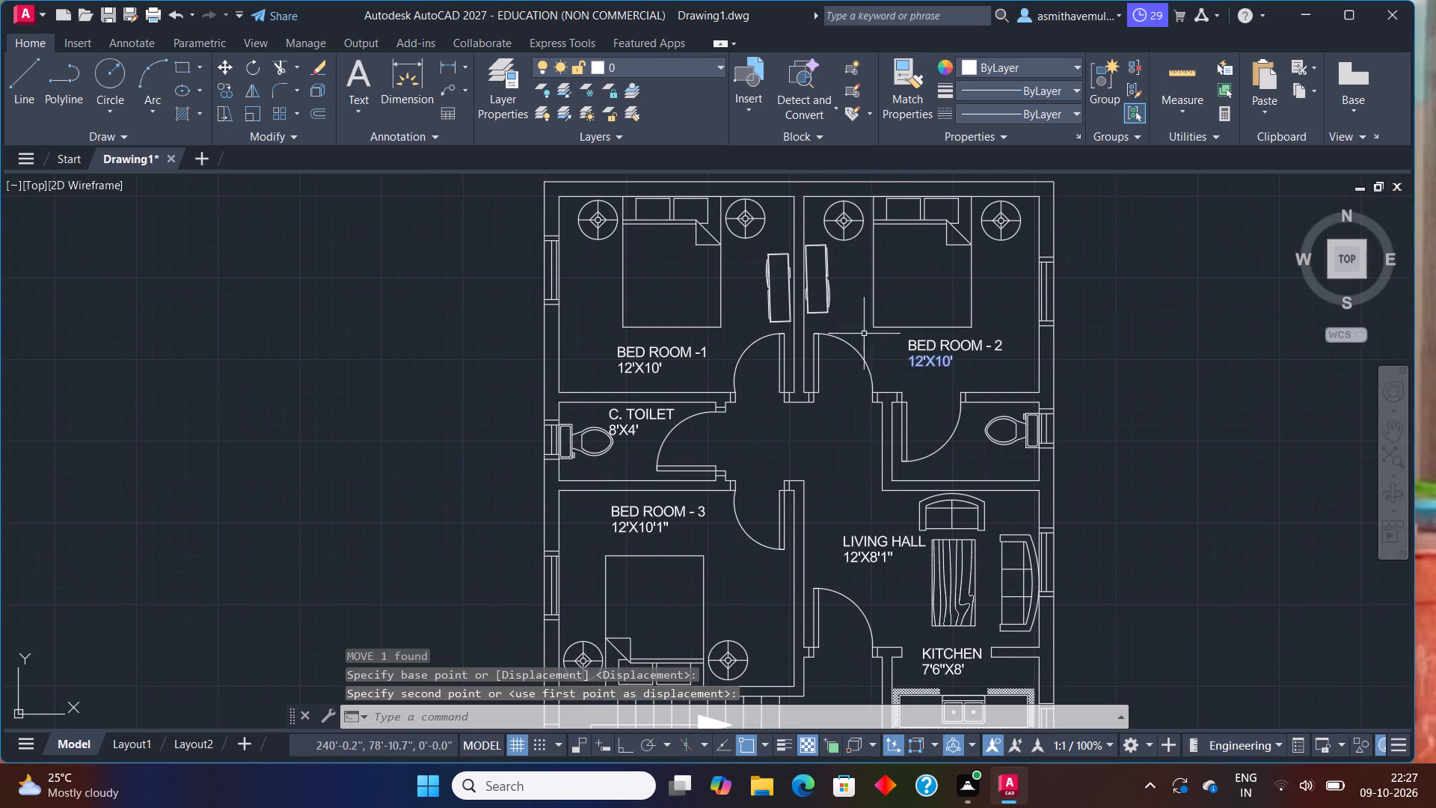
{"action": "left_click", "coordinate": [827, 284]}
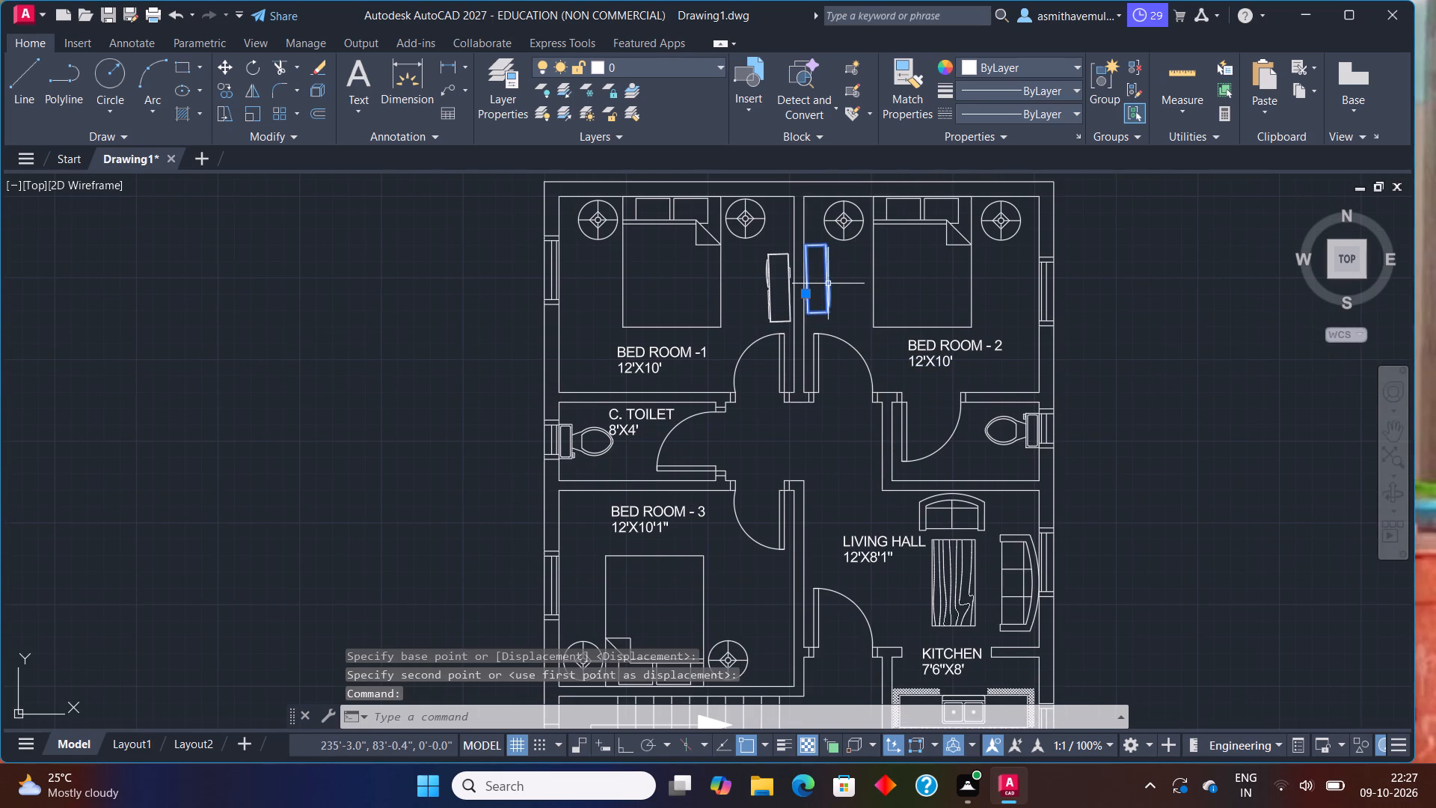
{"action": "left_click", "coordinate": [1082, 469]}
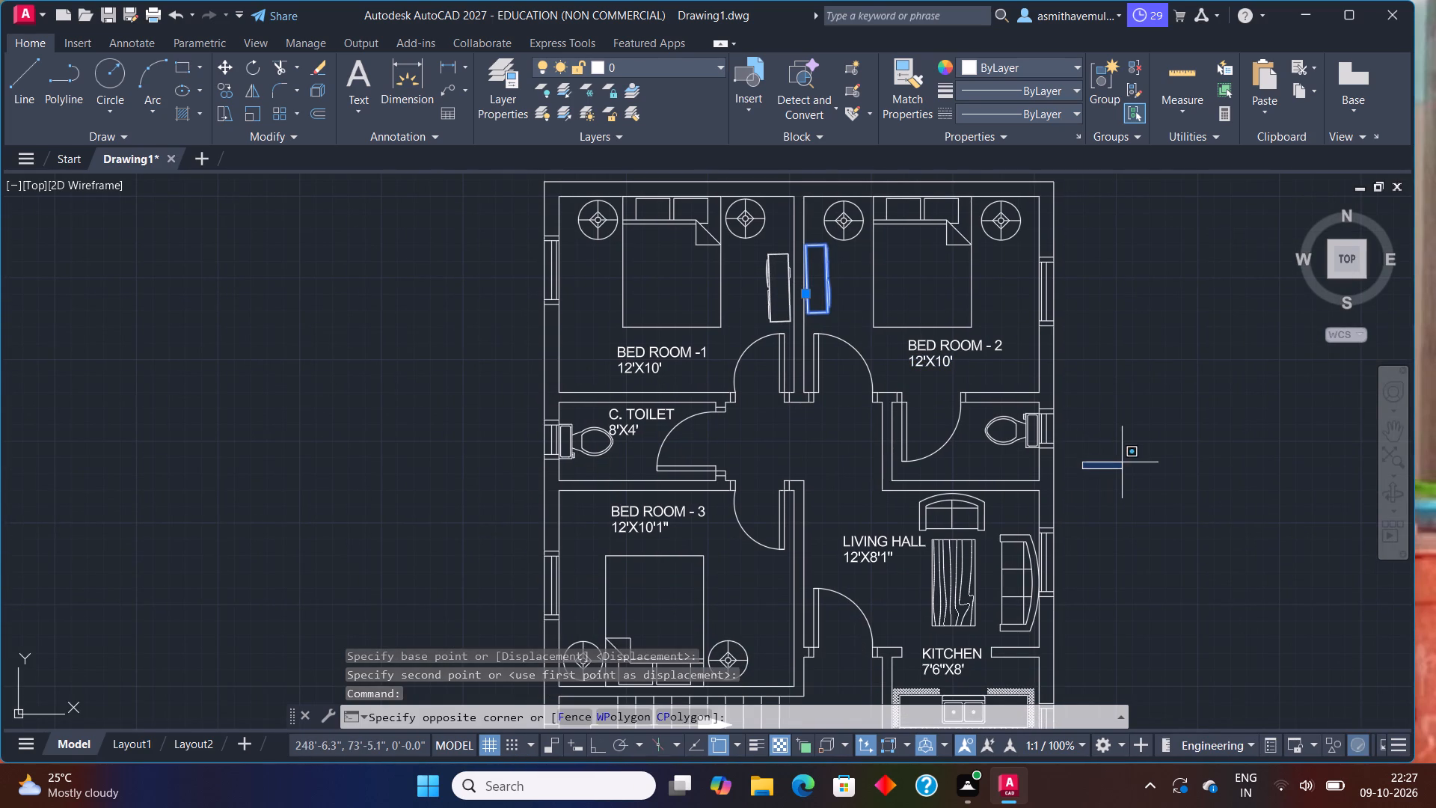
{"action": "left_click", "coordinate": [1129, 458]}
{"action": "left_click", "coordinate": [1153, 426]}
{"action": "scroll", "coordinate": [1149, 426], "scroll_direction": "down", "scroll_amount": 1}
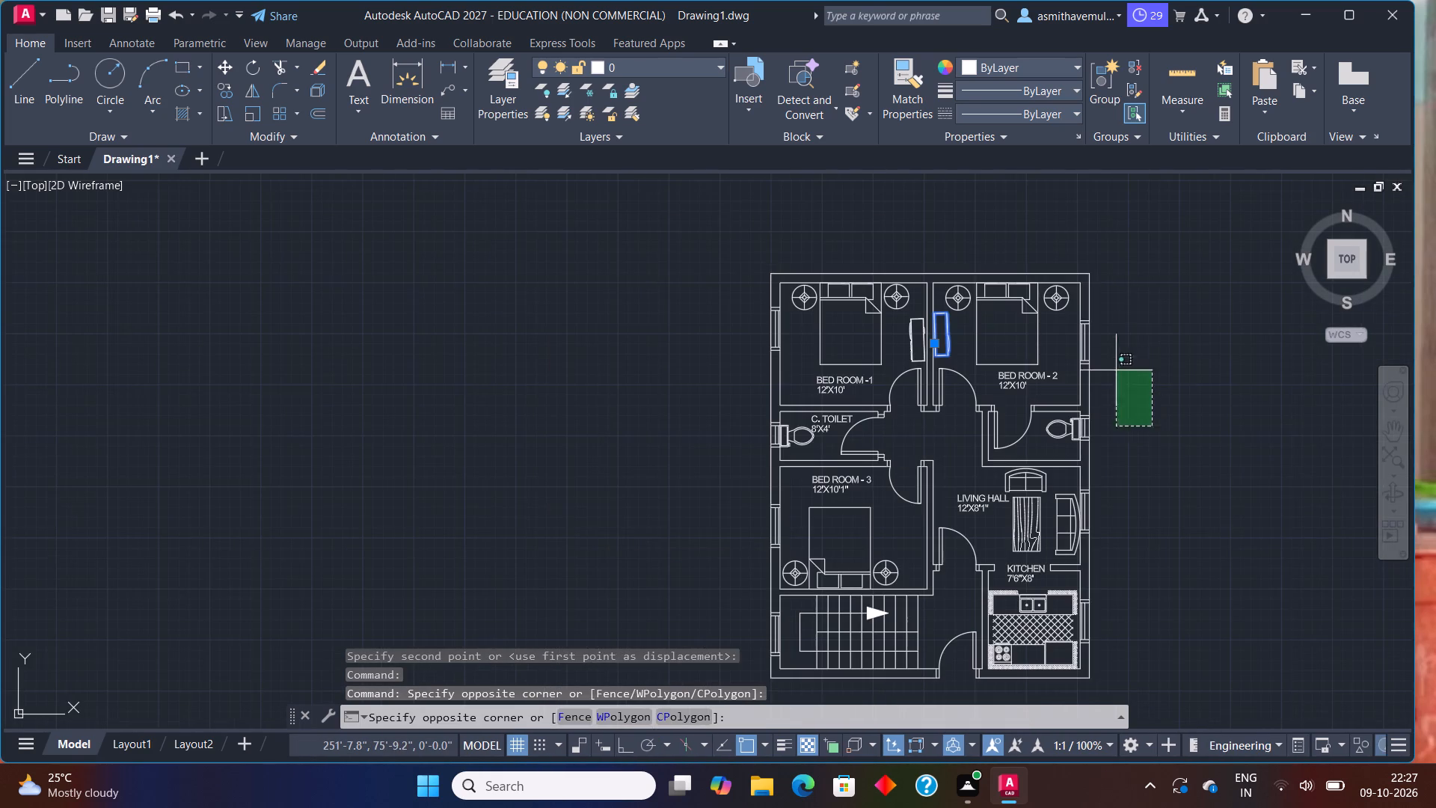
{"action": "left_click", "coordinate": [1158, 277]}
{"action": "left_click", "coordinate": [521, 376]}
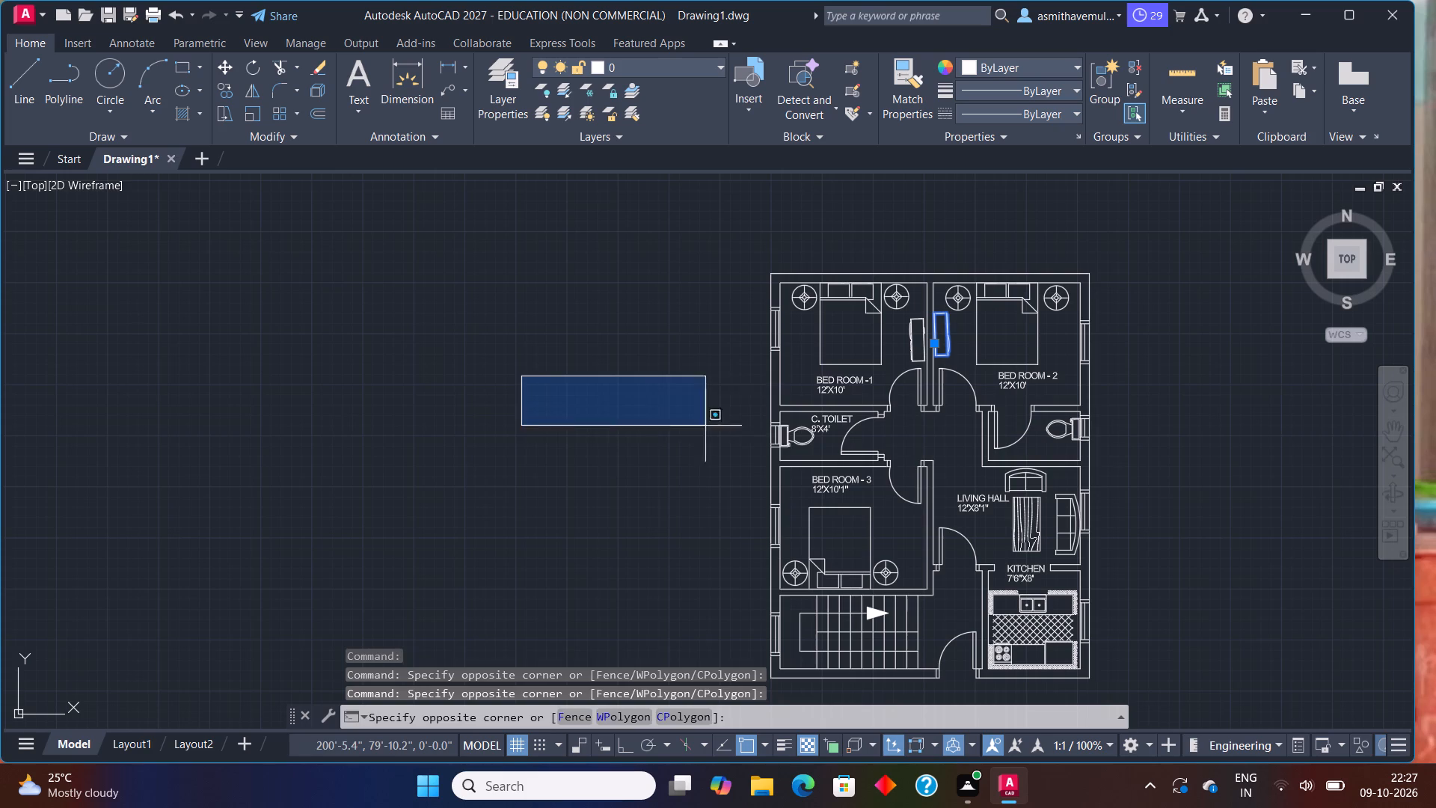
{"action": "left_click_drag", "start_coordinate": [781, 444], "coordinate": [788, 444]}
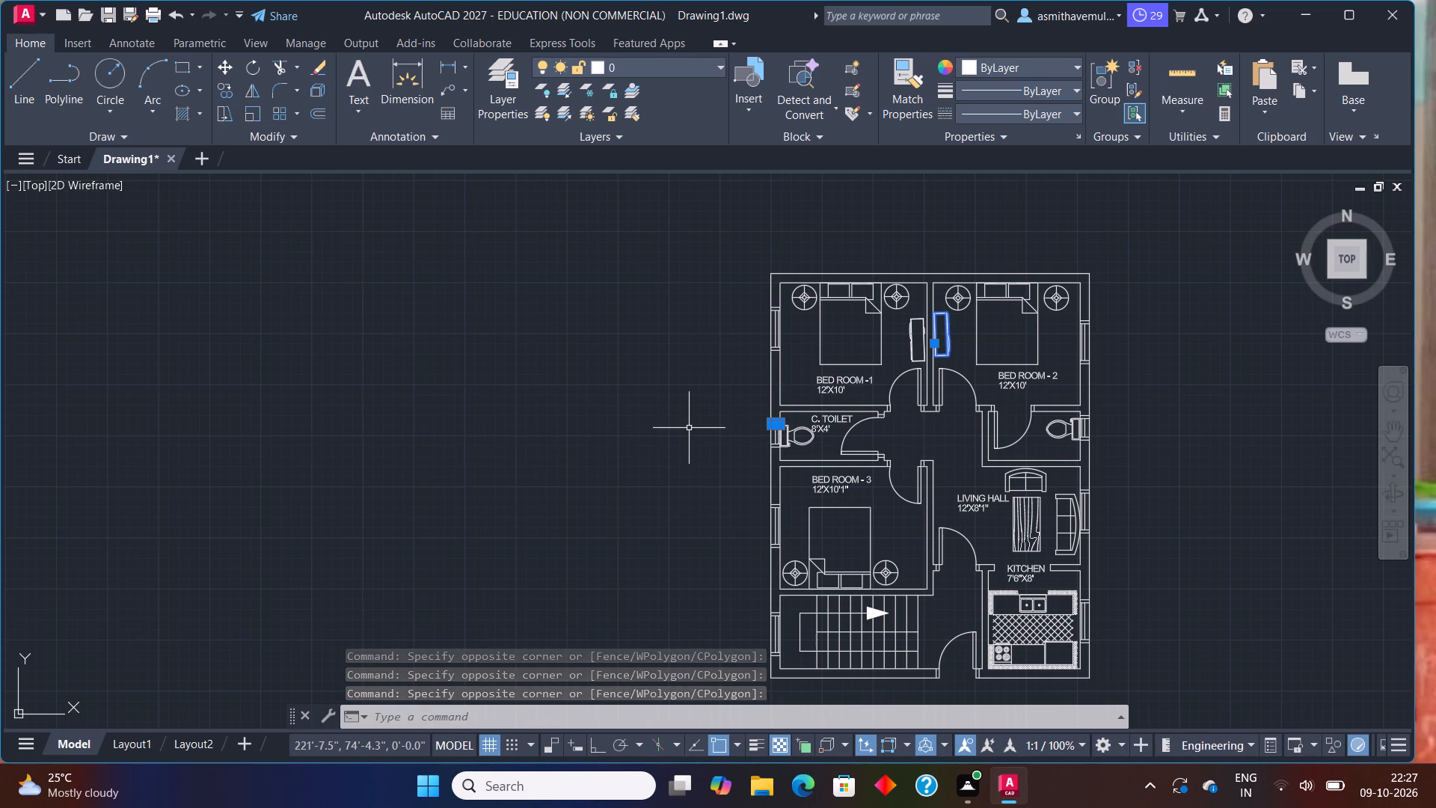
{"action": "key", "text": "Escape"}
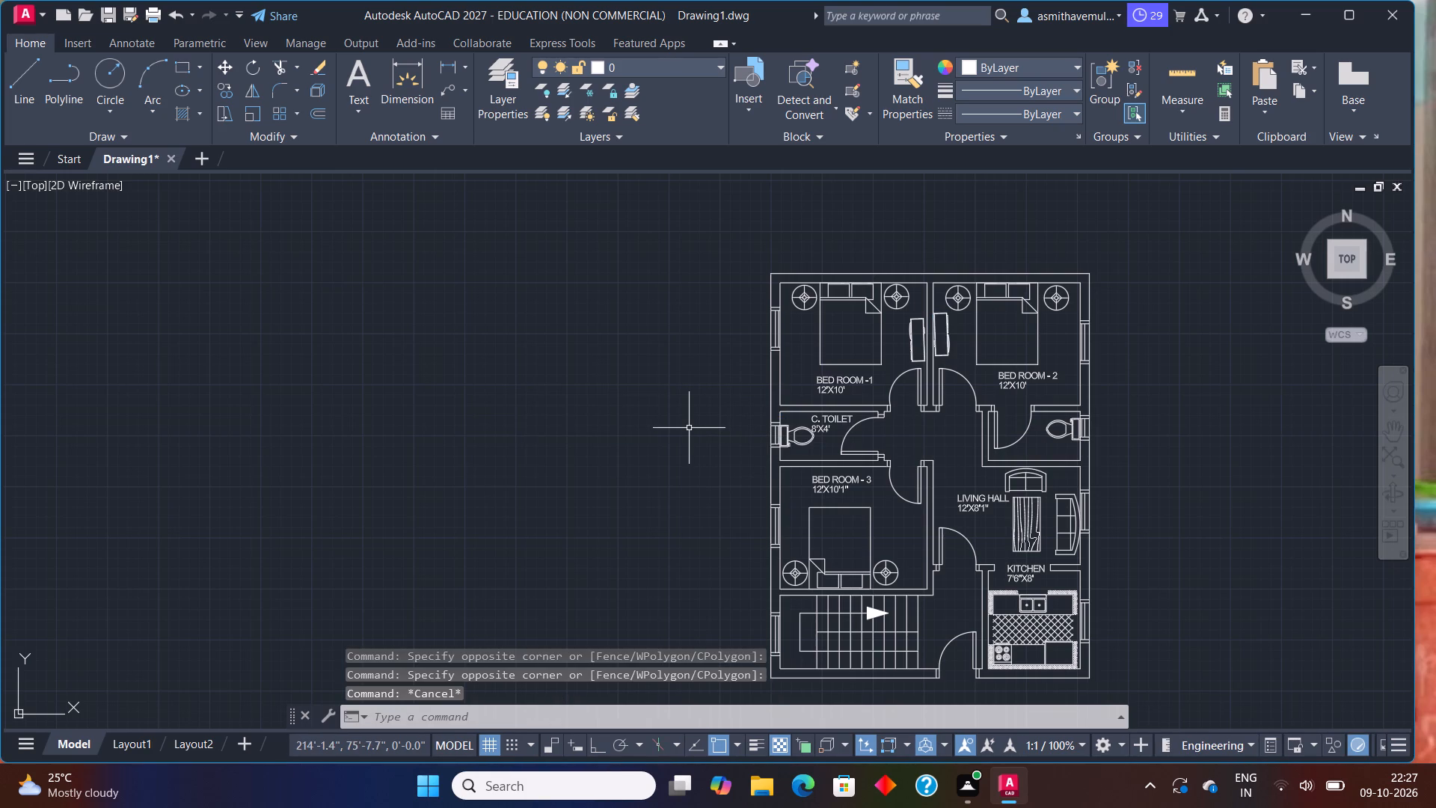
Look over the furnished plan, examining the staircase, entrance, kitchen, living hall, toilets and bedrooms.
{"action": "scroll", "coordinate": [897, 424], "scroll_direction": "down", "scroll_amount": 1}
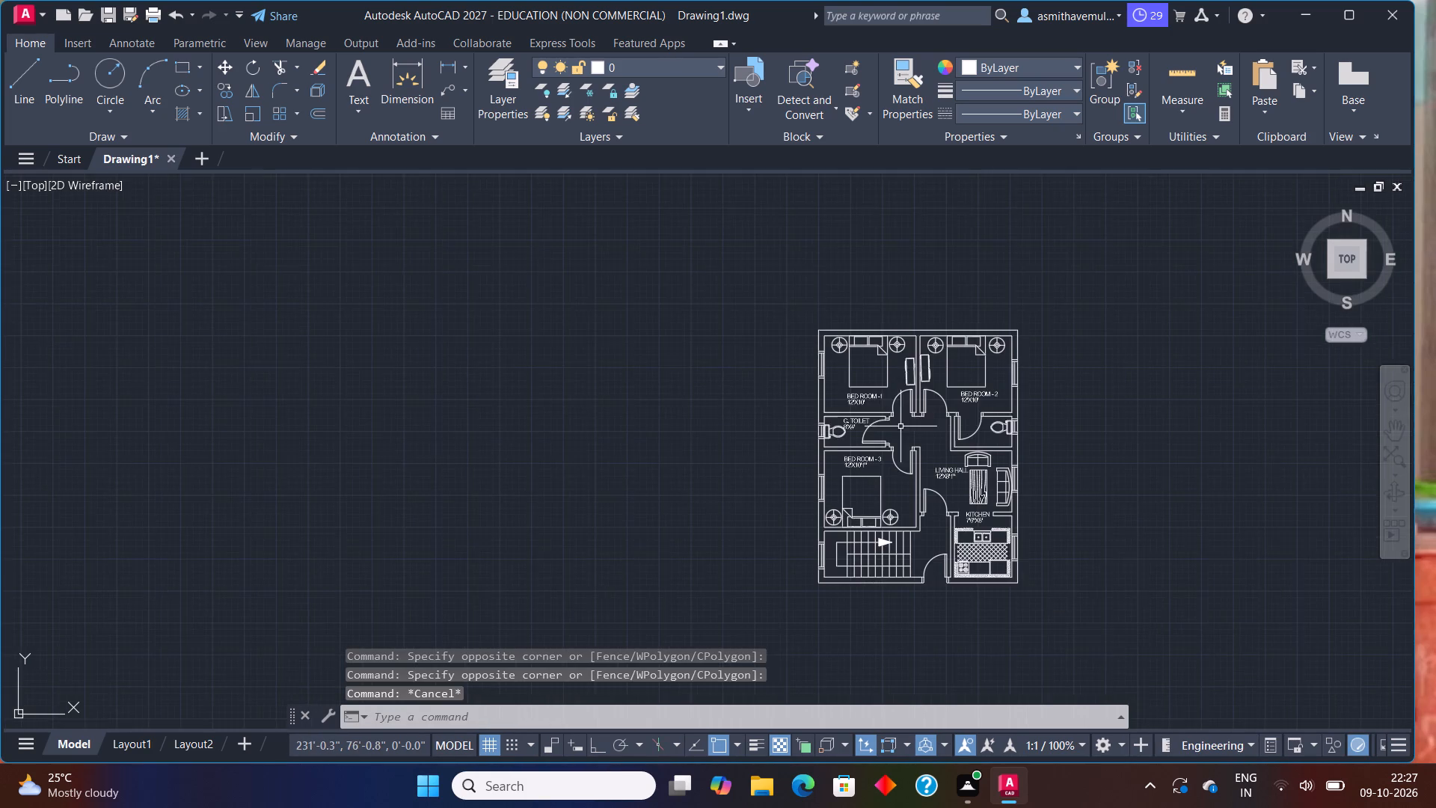
{"action": "middle_click_drag", "start_coordinate": [903, 427], "coordinate": [888, 331]}
{"action": "scroll", "coordinate": [889, 331], "scroll_direction": "up", "scroll_amount": 1}
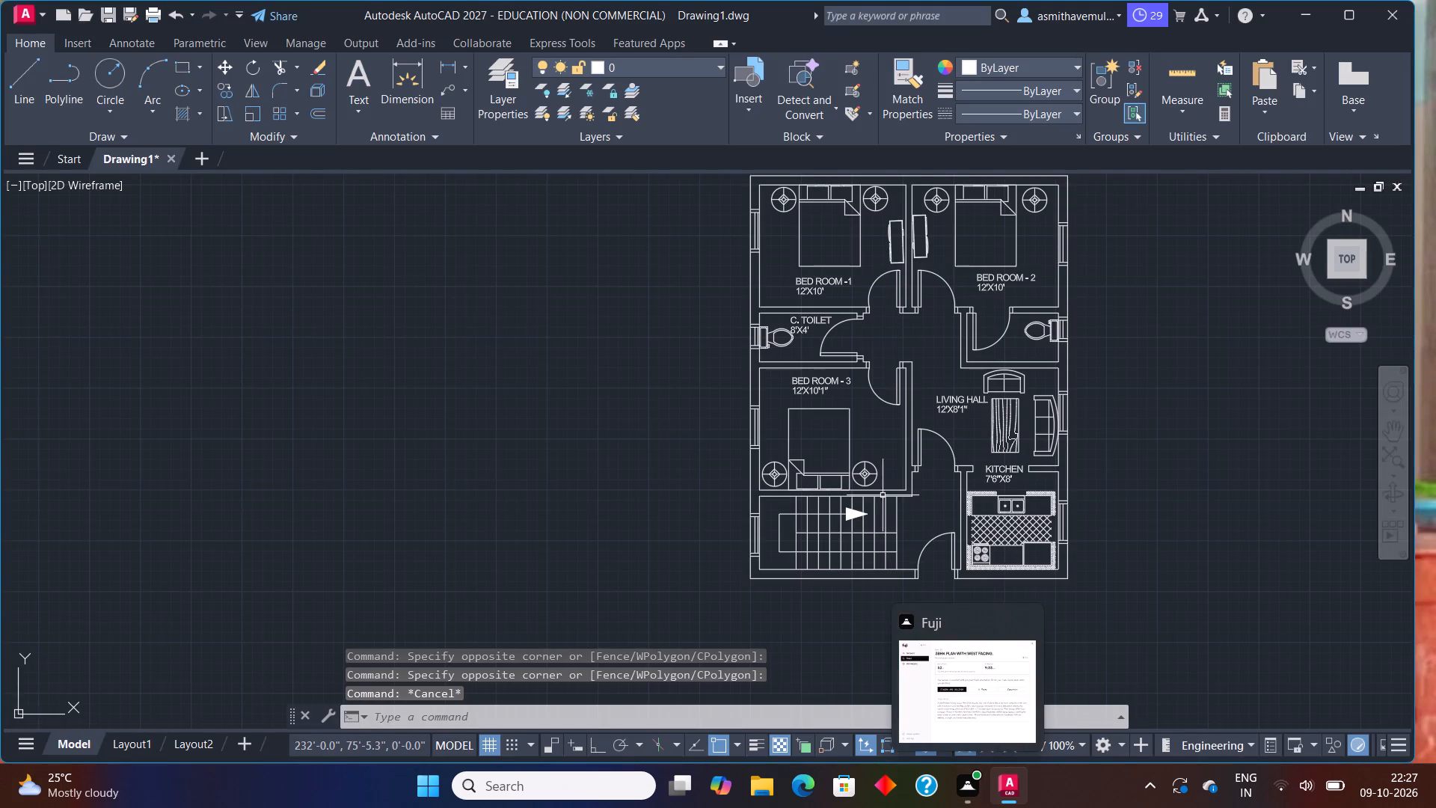
{"action": "middle_click_drag", "start_coordinate": [918, 456], "coordinate": [740, 498]}
{"action": "scroll", "coordinate": [740, 562], "scroll_direction": "up", "scroll_amount": 1}
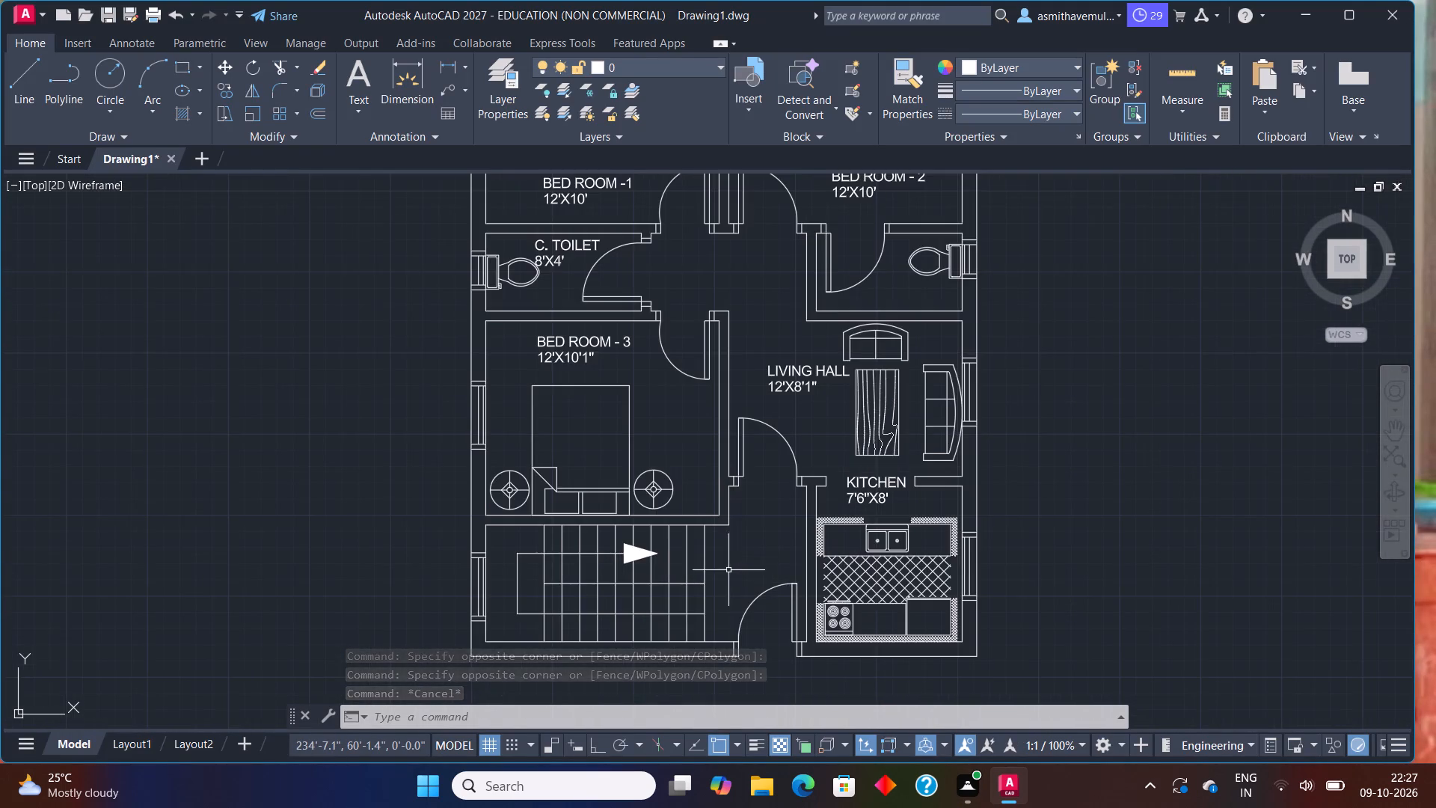
{"action": "middle_click_drag", "start_coordinate": [743, 575], "coordinate": [876, 468]}
{"action": "scroll", "coordinate": [693, 544], "scroll_direction": "up", "scroll_amount": 2}
{"action": "scroll", "coordinate": [722, 533], "scroll_direction": "down", "scroll_amount": 1}
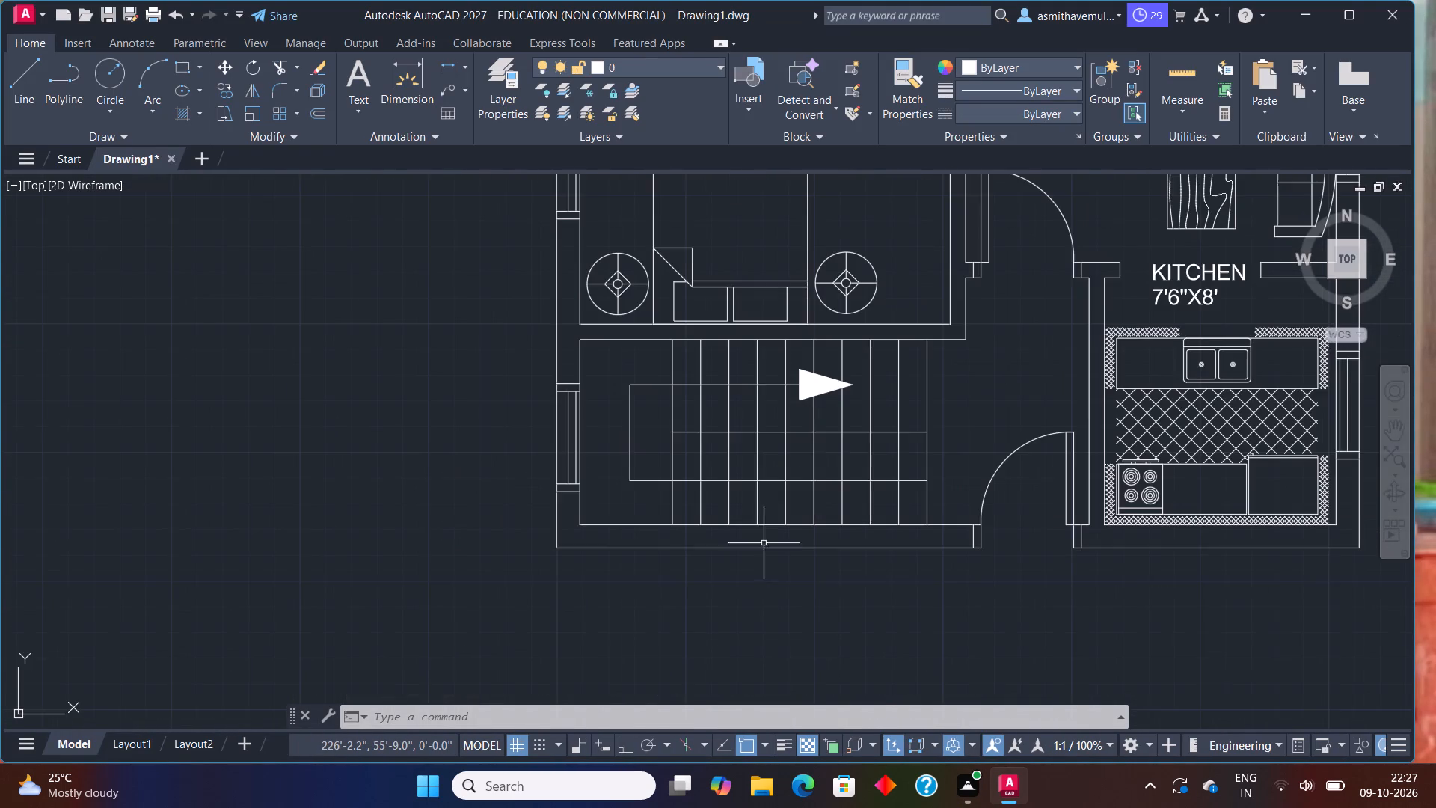
{"action": "middle_click_drag", "start_coordinate": [844, 575], "coordinate": [479, 542]}
{"action": "middle_click_drag", "start_coordinate": [880, 406], "coordinate": [880, 408]}
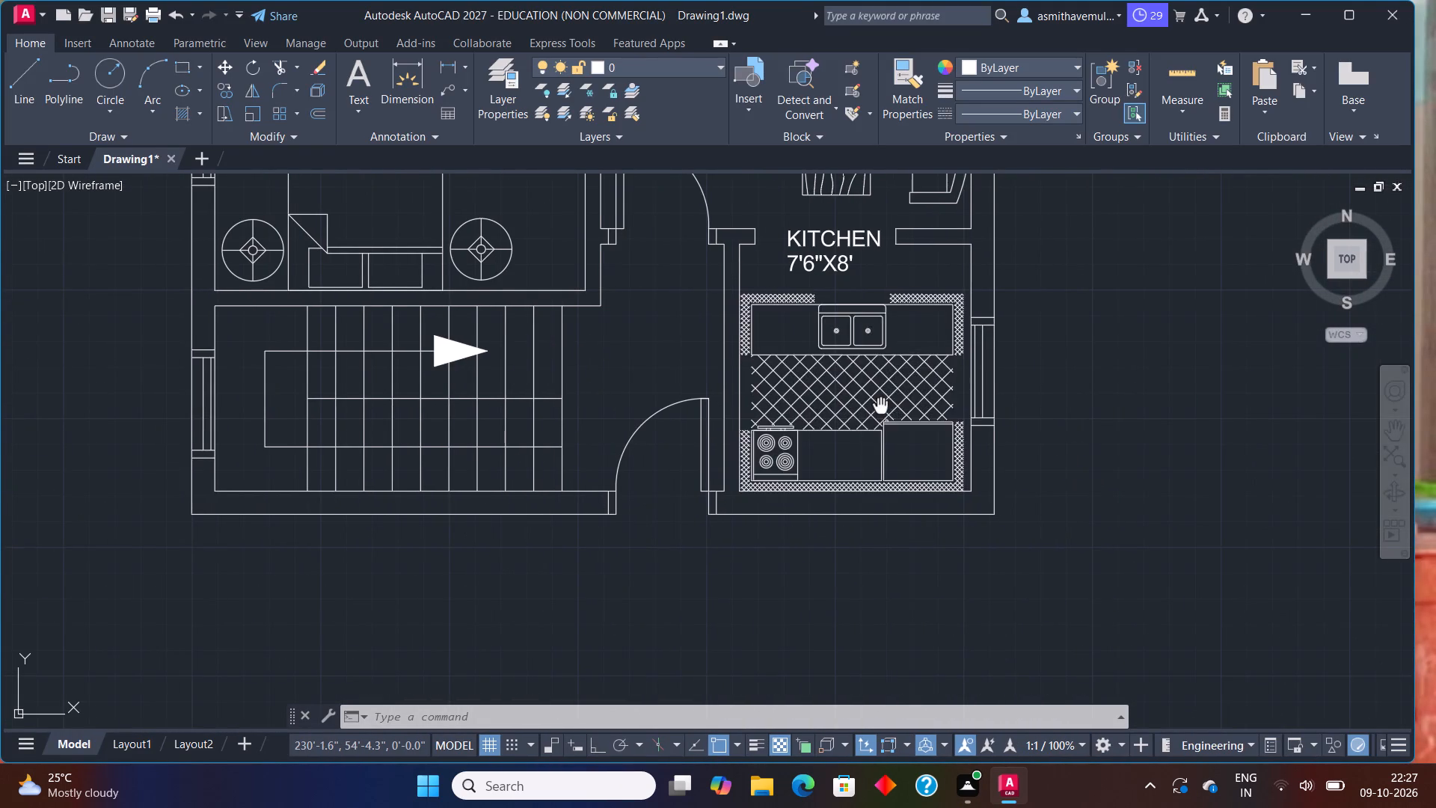
{"action": "middle_click_drag", "start_coordinate": [880, 408], "coordinate": [836, 560]}
{"action": "scroll", "coordinate": [815, 411], "scroll_direction": "down", "scroll_amount": 1}
{"action": "middle_click_drag", "start_coordinate": [815, 409], "coordinate": [818, 537]}
{"action": "middle_click_drag", "start_coordinate": [779, 411], "coordinate": [889, 542]}
{"action": "middle_click_drag", "start_coordinate": [842, 397], "coordinate": [842, 408]}
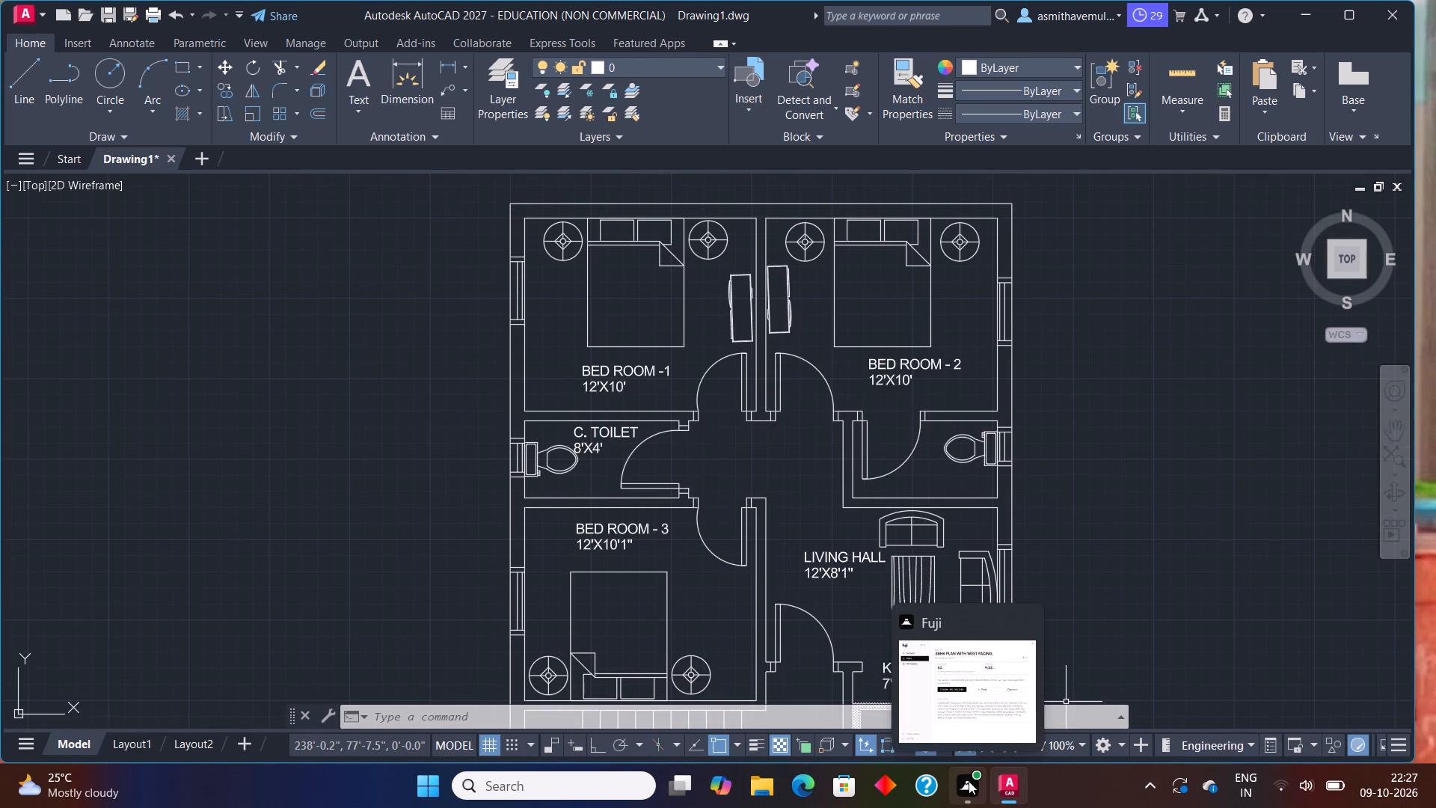
Save the drawing to the Desktop as "3BHK PLAN WITH WEST FACING" in AutoCAD 2018 Drawing format.
{"action": "left_click", "coordinate": [18, 16]}
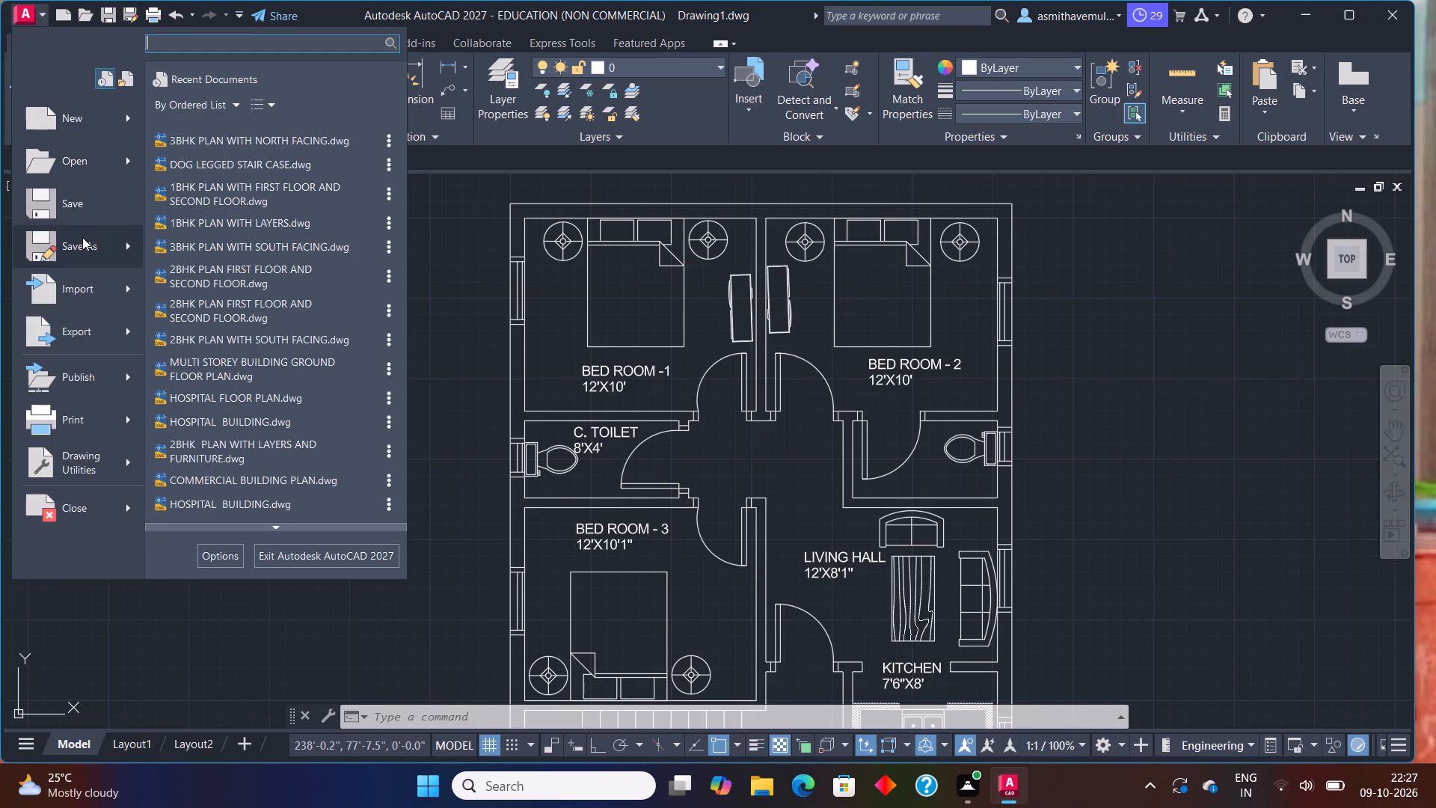
{"action": "left_click", "coordinate": [98, 245]}
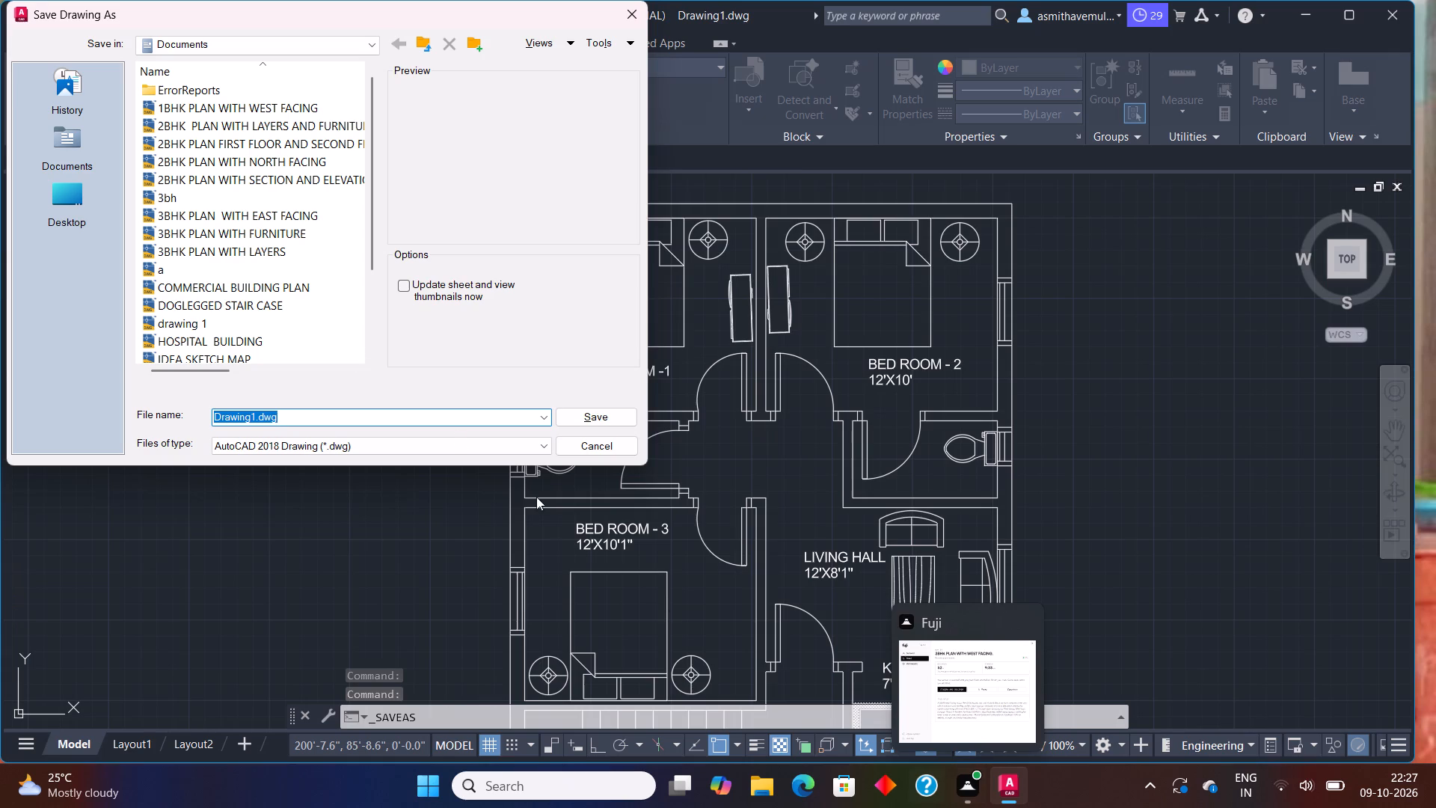
{"action": "left_click", "coordinate": [79, 197]}
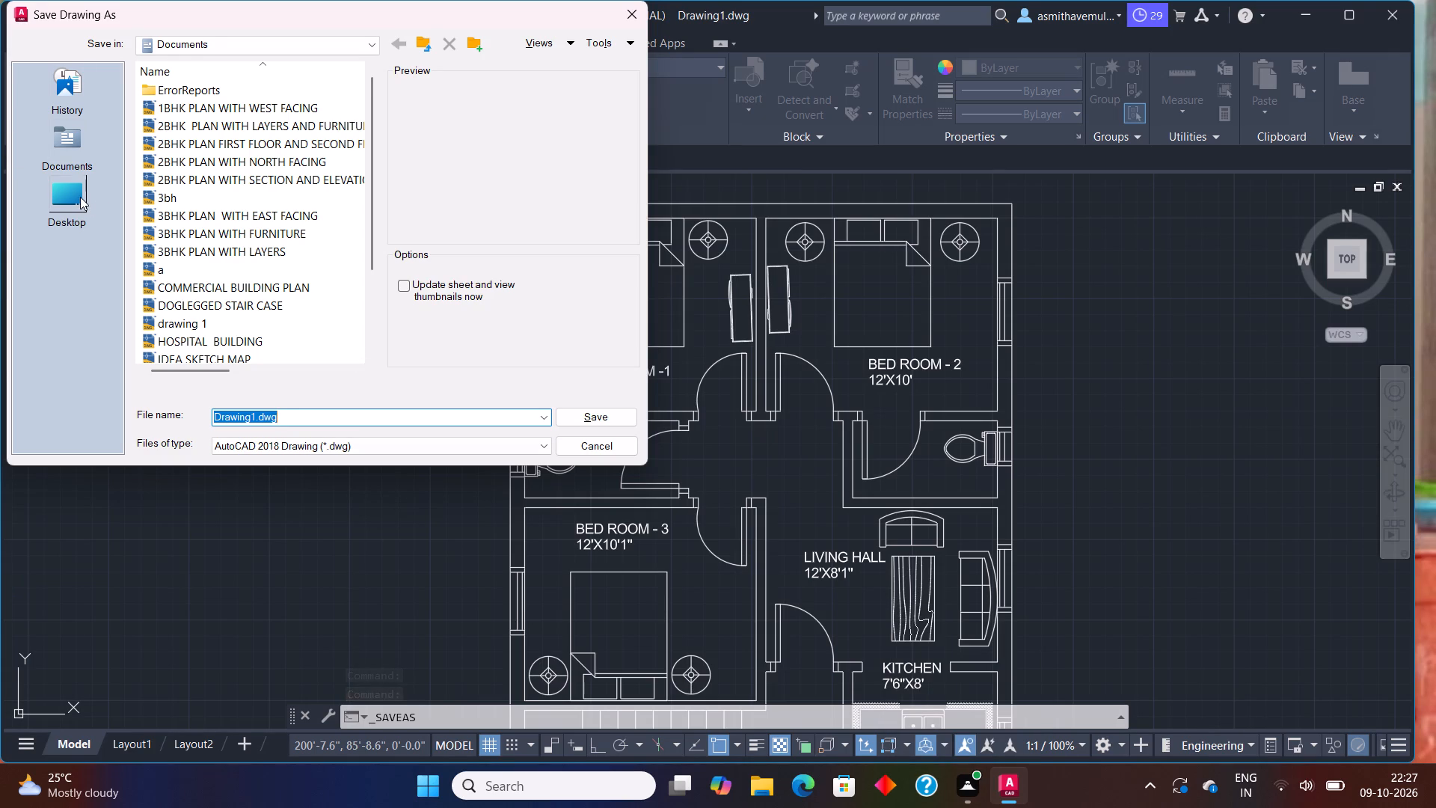
{"action": "left_click", "coordinate": [313, 416]}
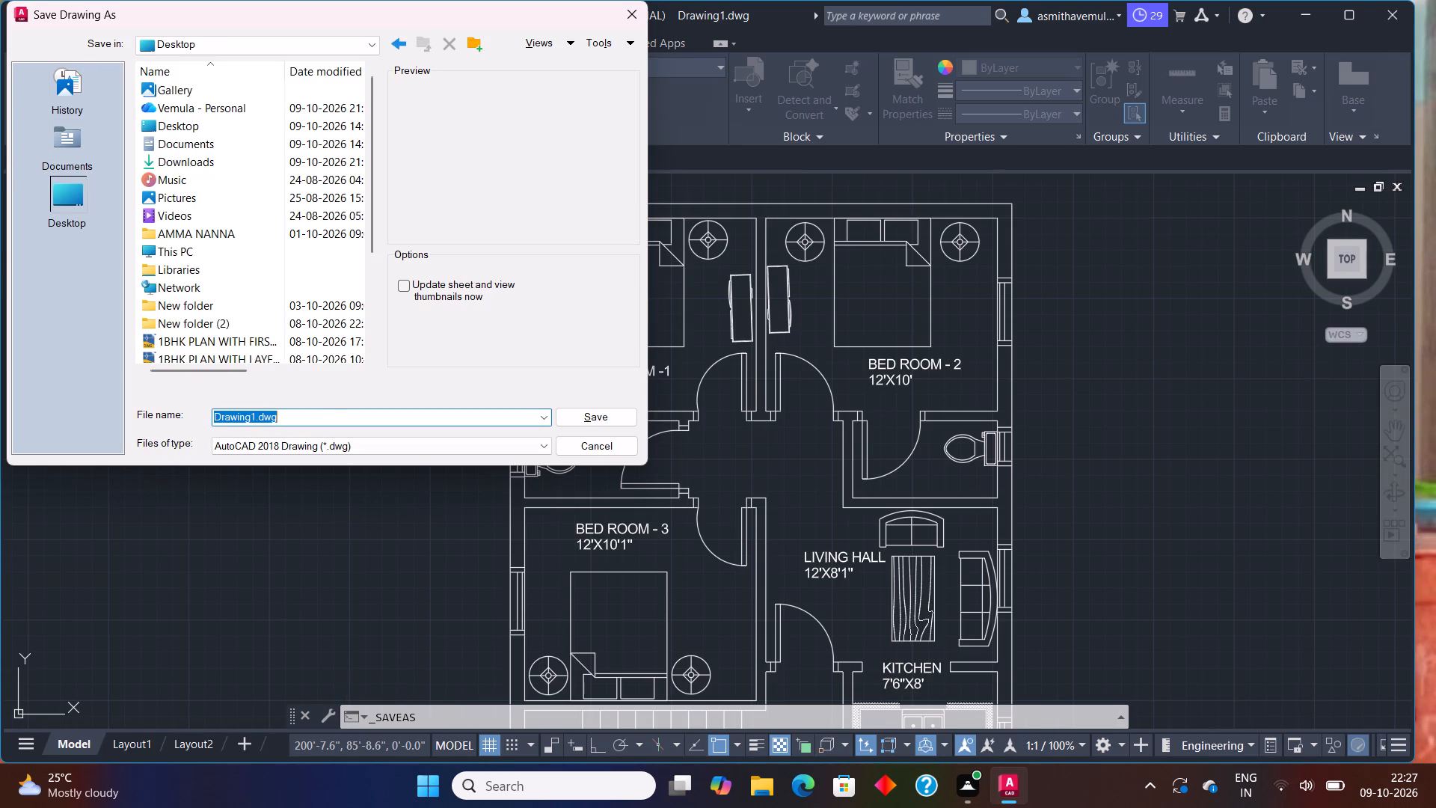
{"action": "key", "text": "BackSpace"}
{"action": "key", "text": "BackSpace"}
{"action": "key", "text": "BackSpace"}
{"action": "key", "text": "BackSpace"}
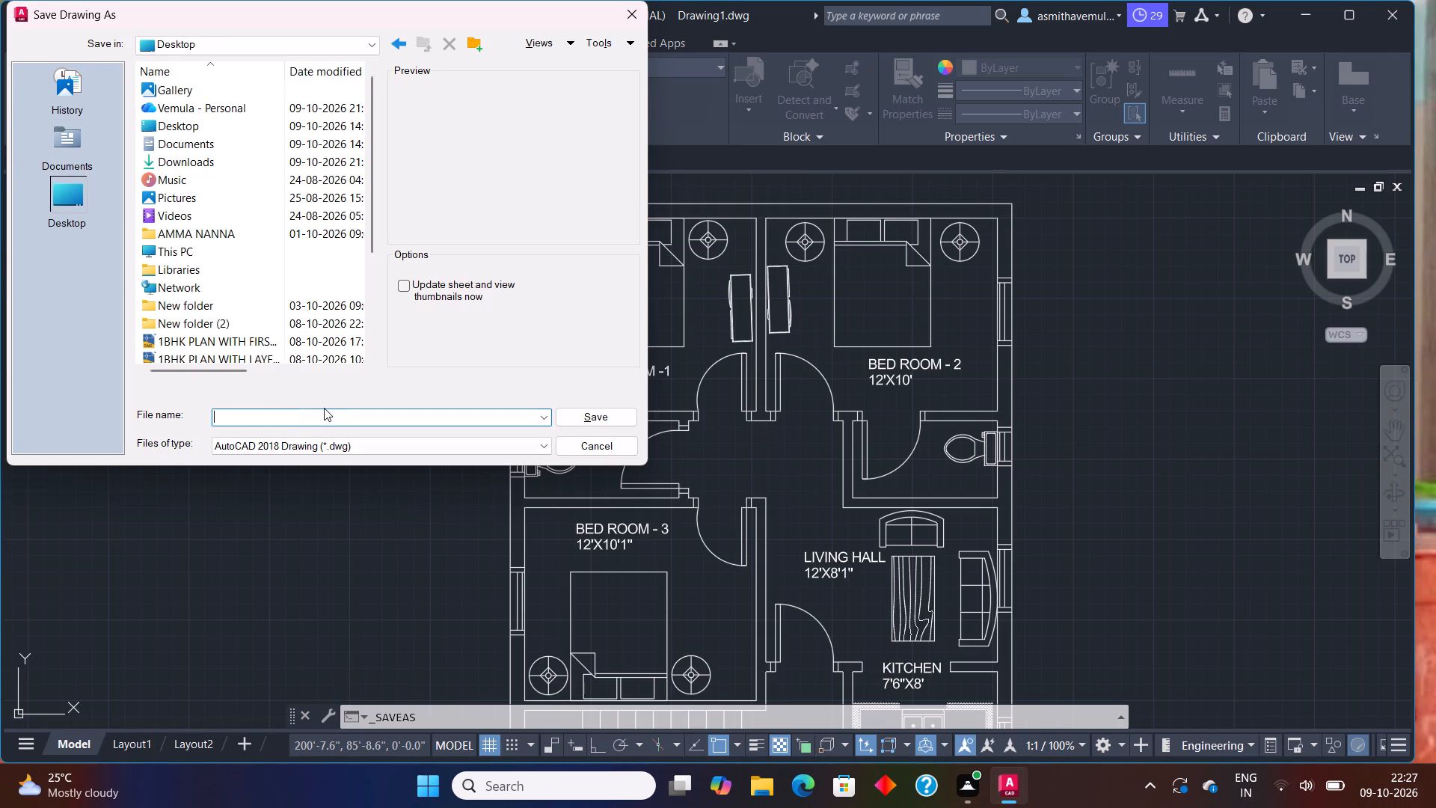
{"action": "key", "text": "3"}
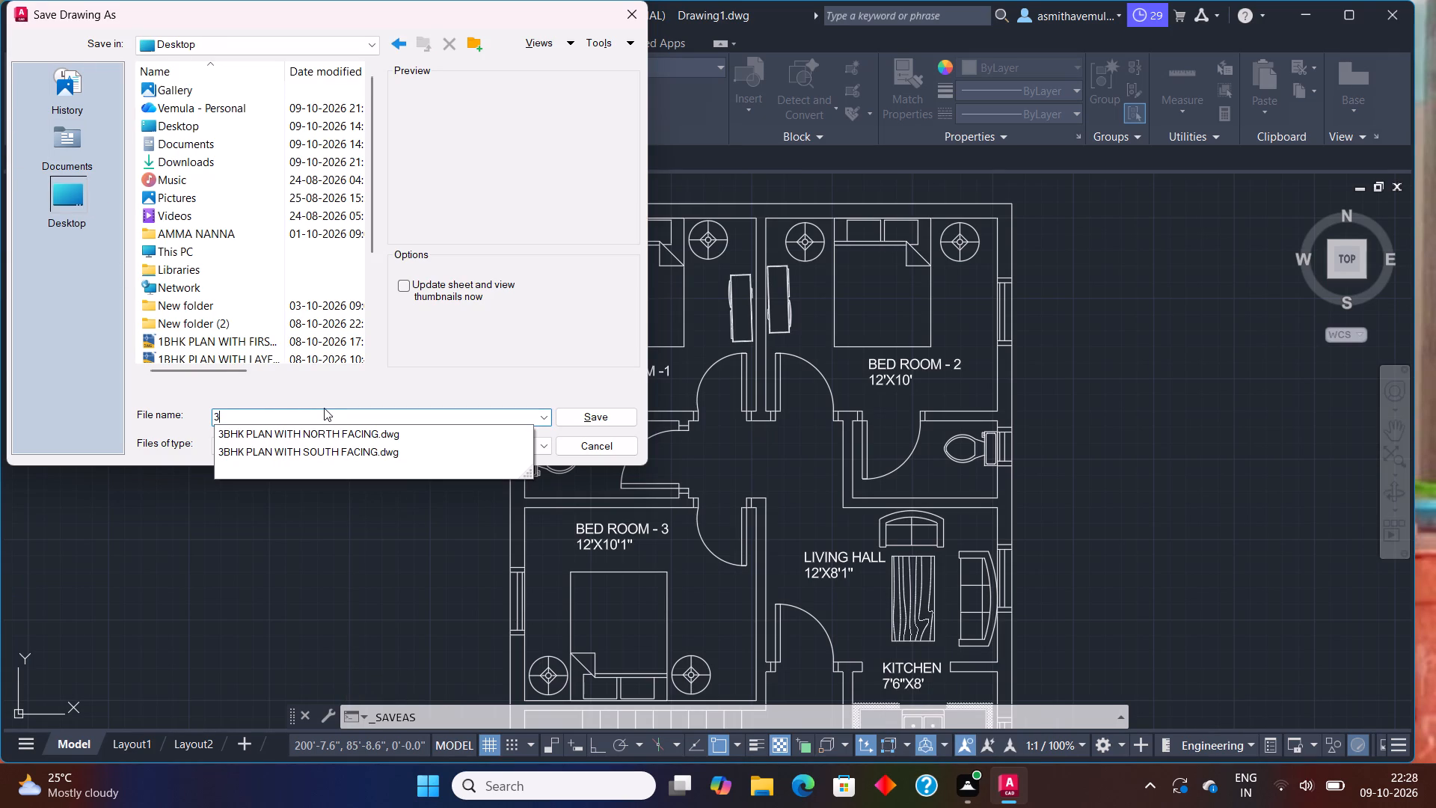
{"action": "type", "text": "BHK PLAN WITH"}
{"action": "key", "text": "space"}
{"action": "key", "text": "space"}
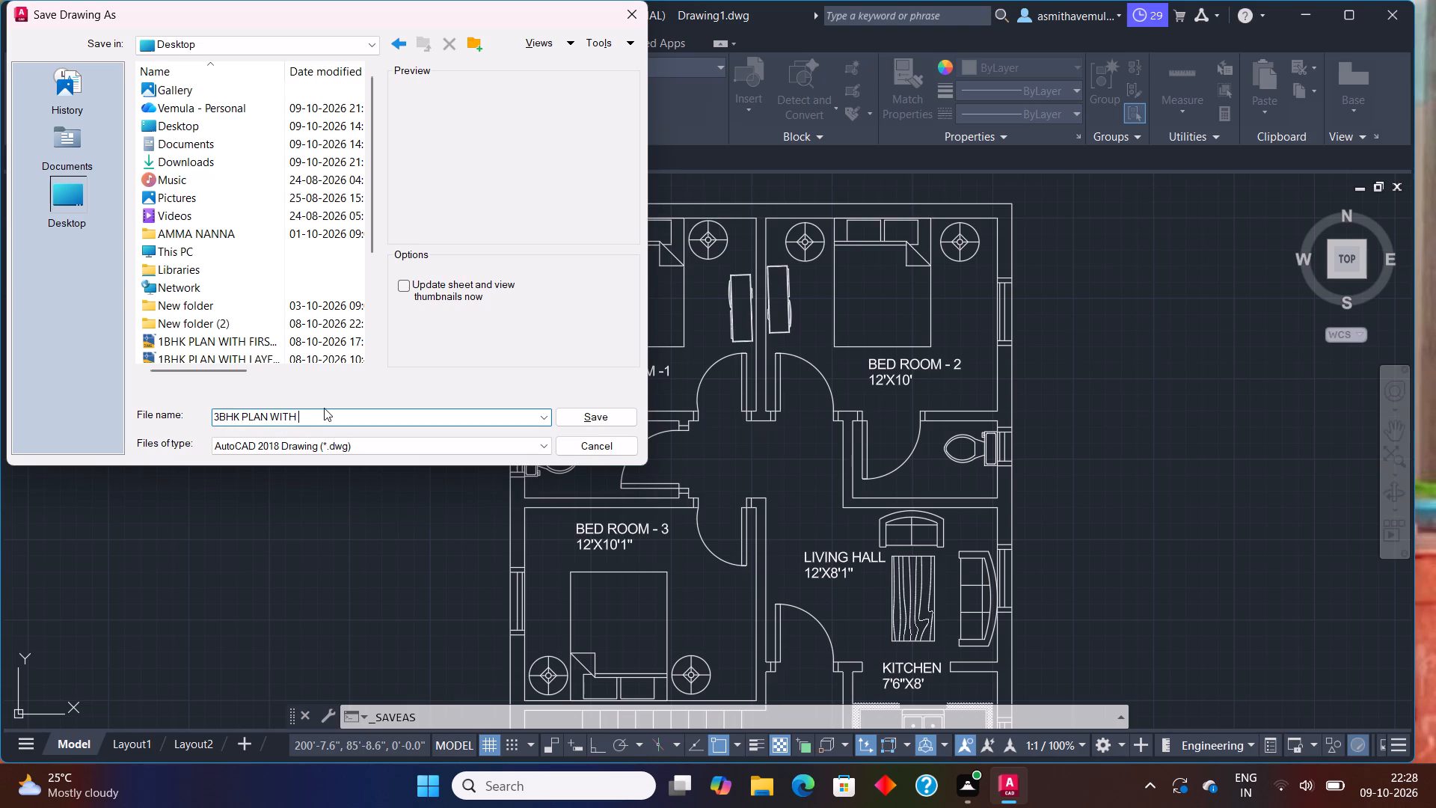
{"action": "type", "text": "WEST FACING"}
{"action": "left_click", "coordinate": [570, 420]}
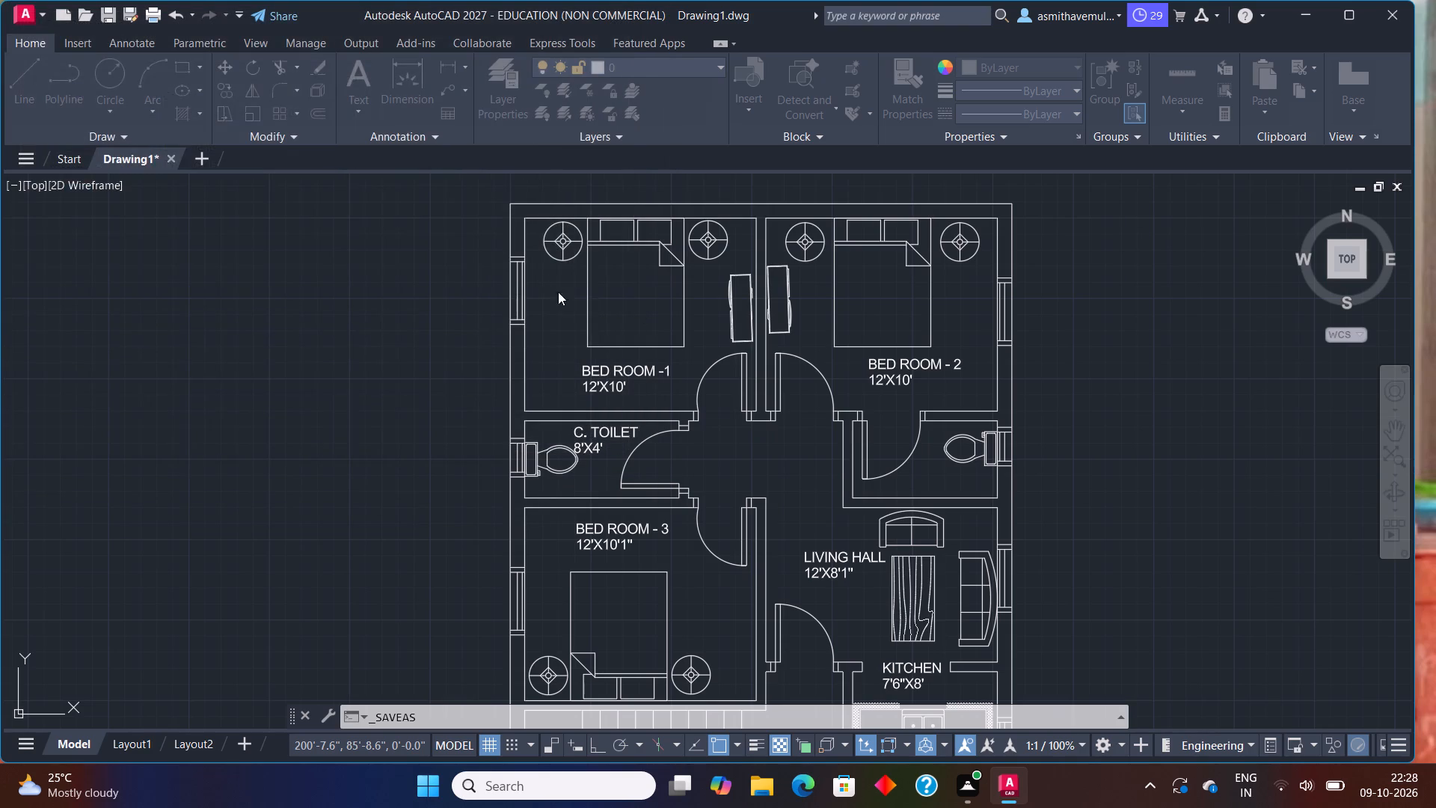
Close AutoCAD with the saved plan.
{"action": "left_click", "coordinate": [1383, 24]}
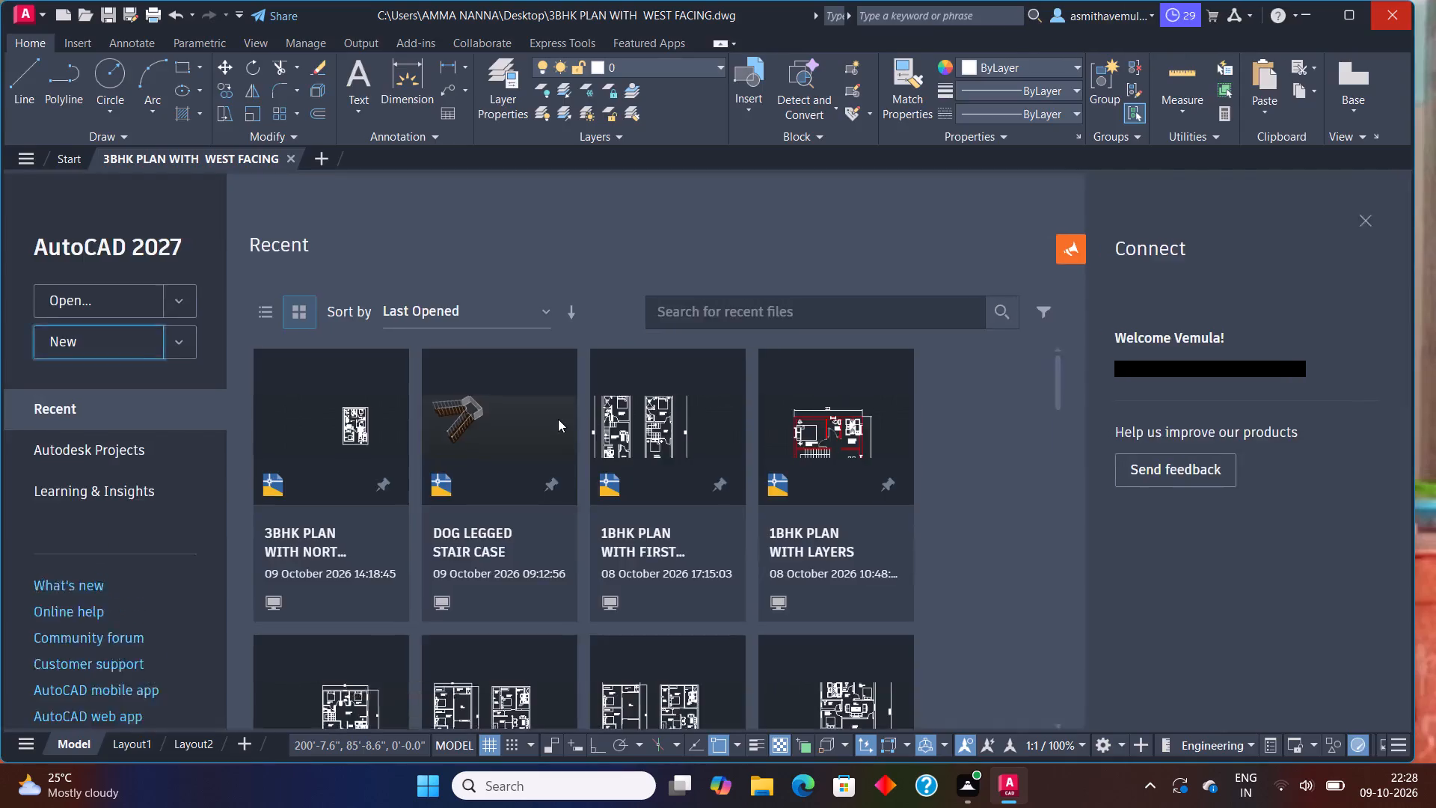